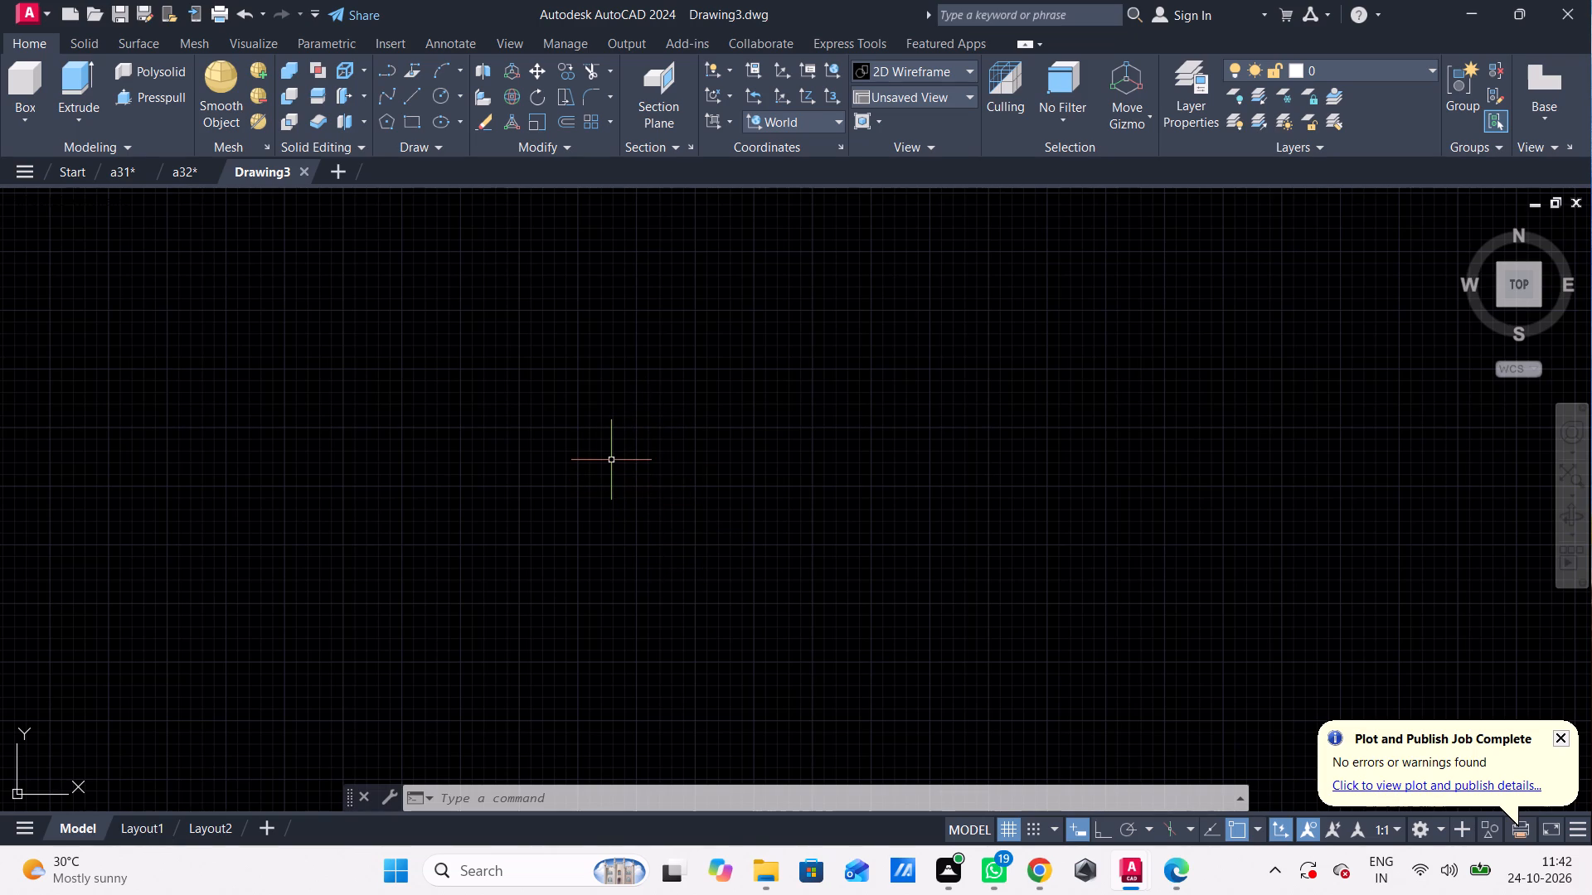
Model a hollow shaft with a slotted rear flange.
Turn on Ortho mode to restrict drawing to horizontal and vertical directions.
key("l")
key("Return")
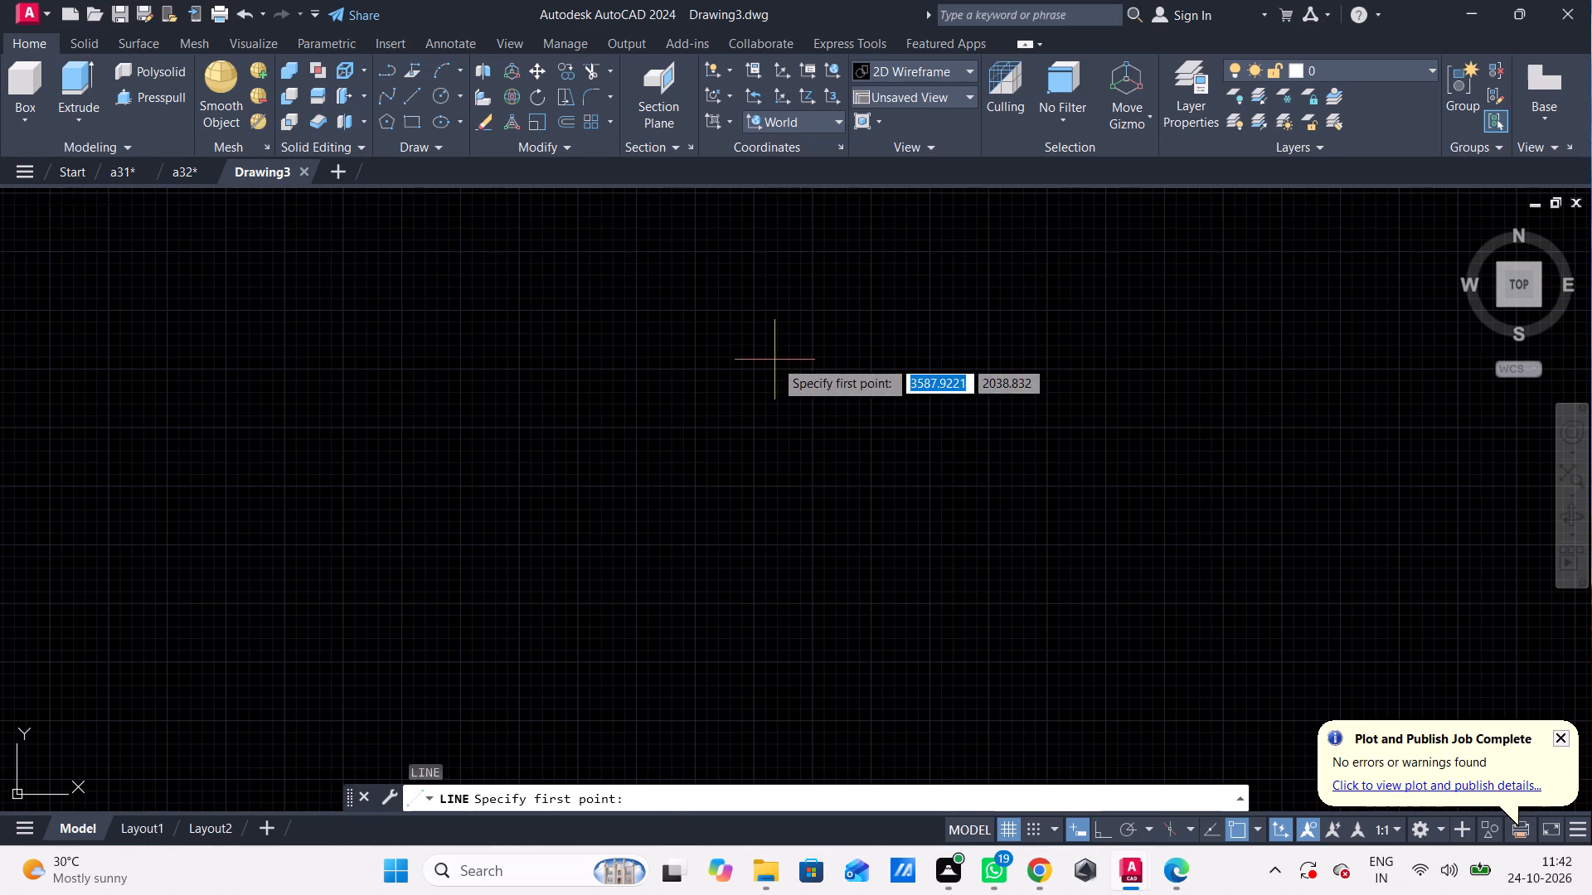
left_click(774, 360)
key("F8")
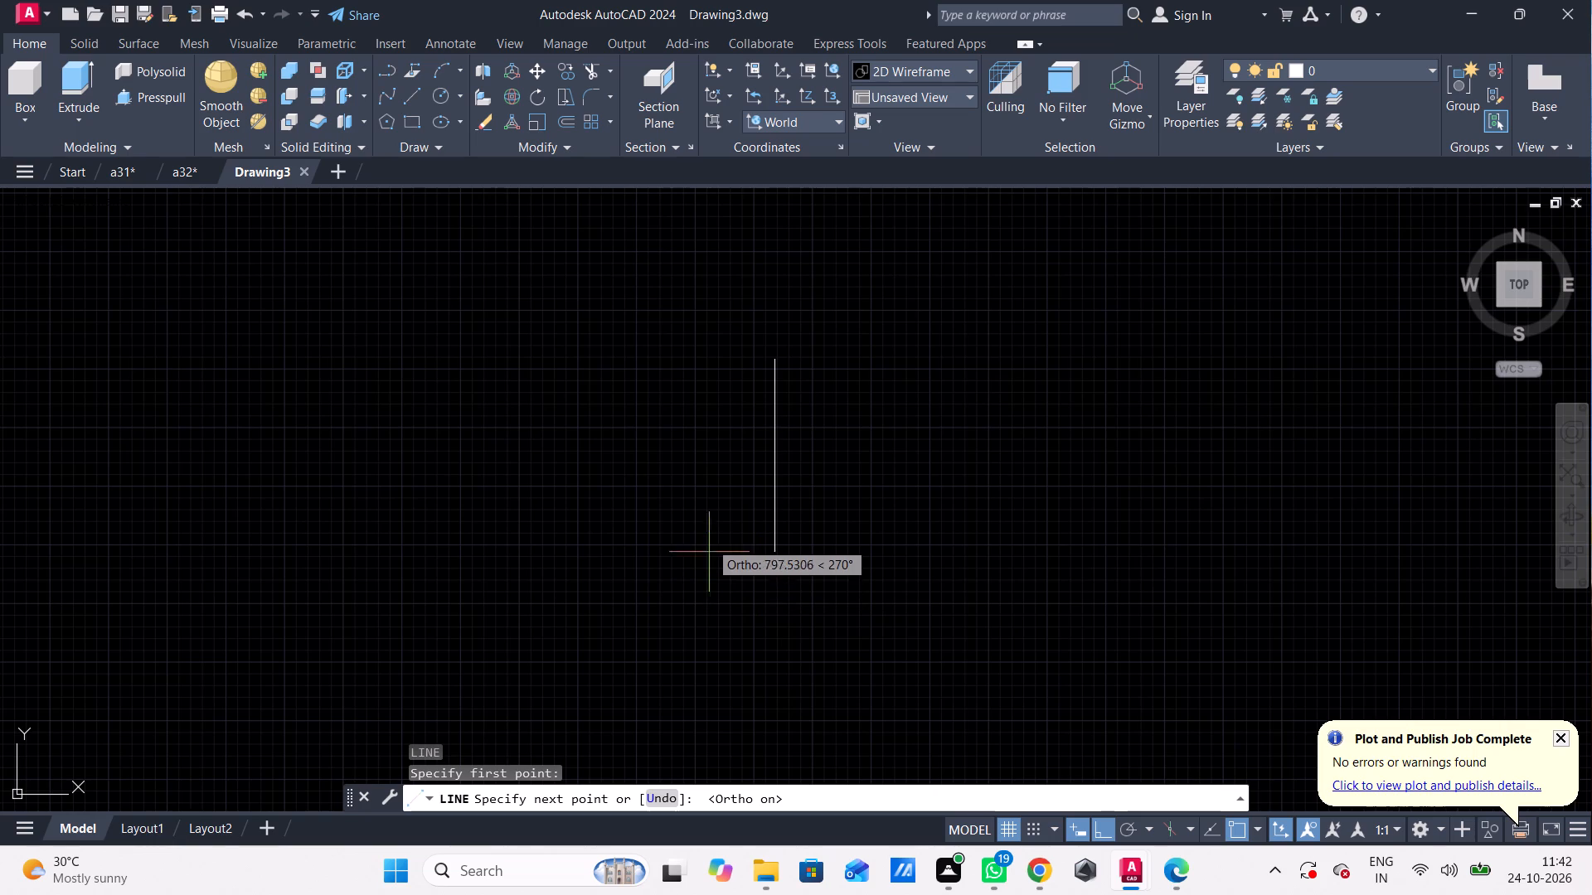
key("Escape")
Draw a circle with a radius of 65 in the empty drawing area.
key("c")
key("space")
left_click(794, 438)
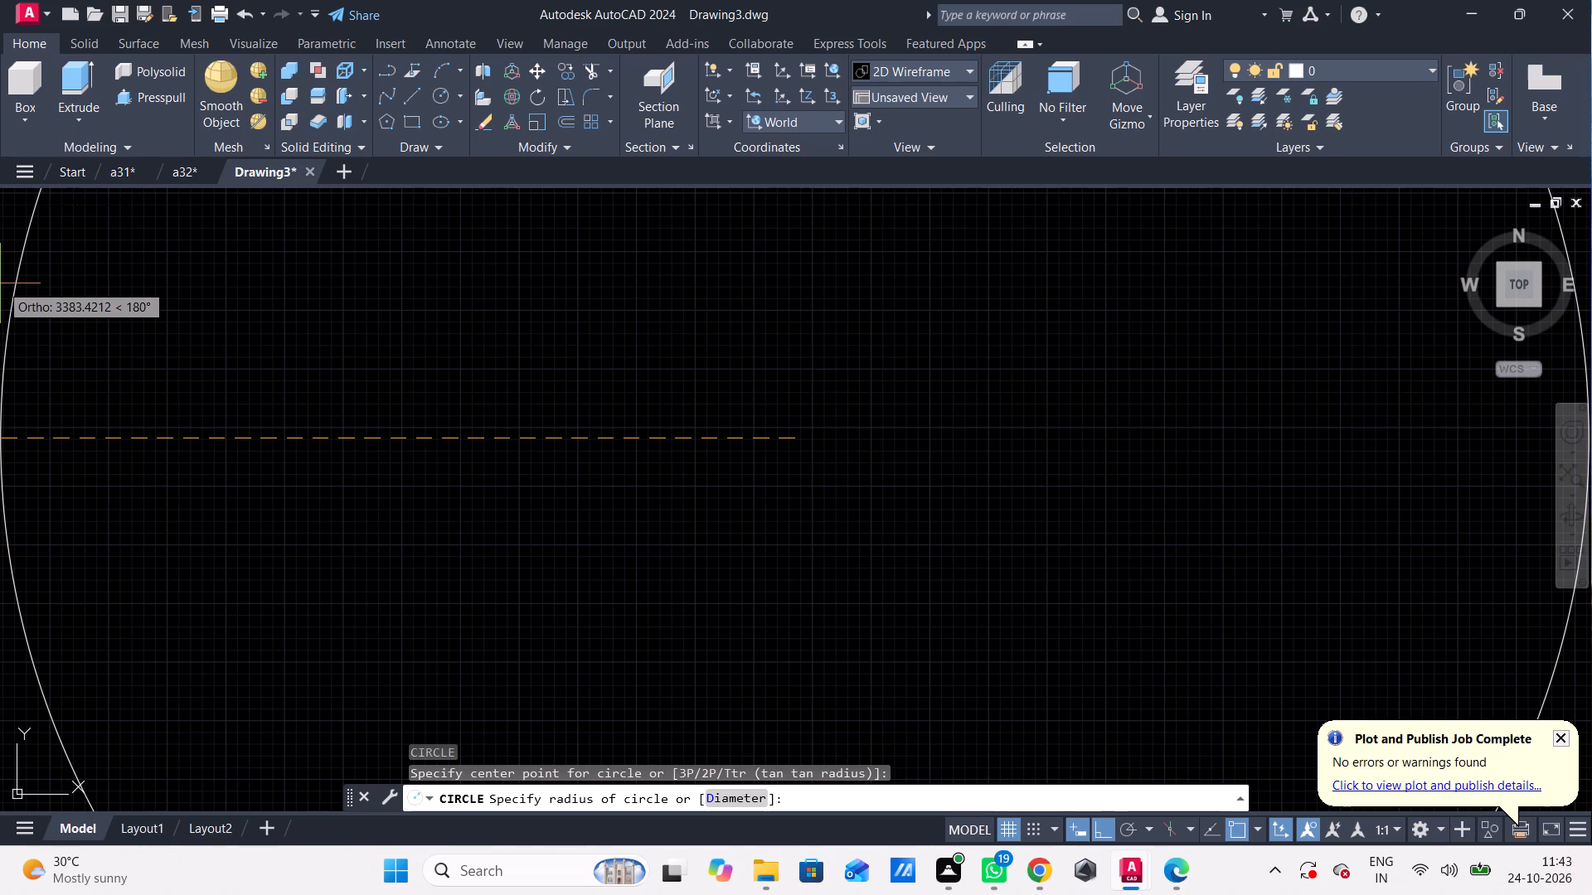
type("65")
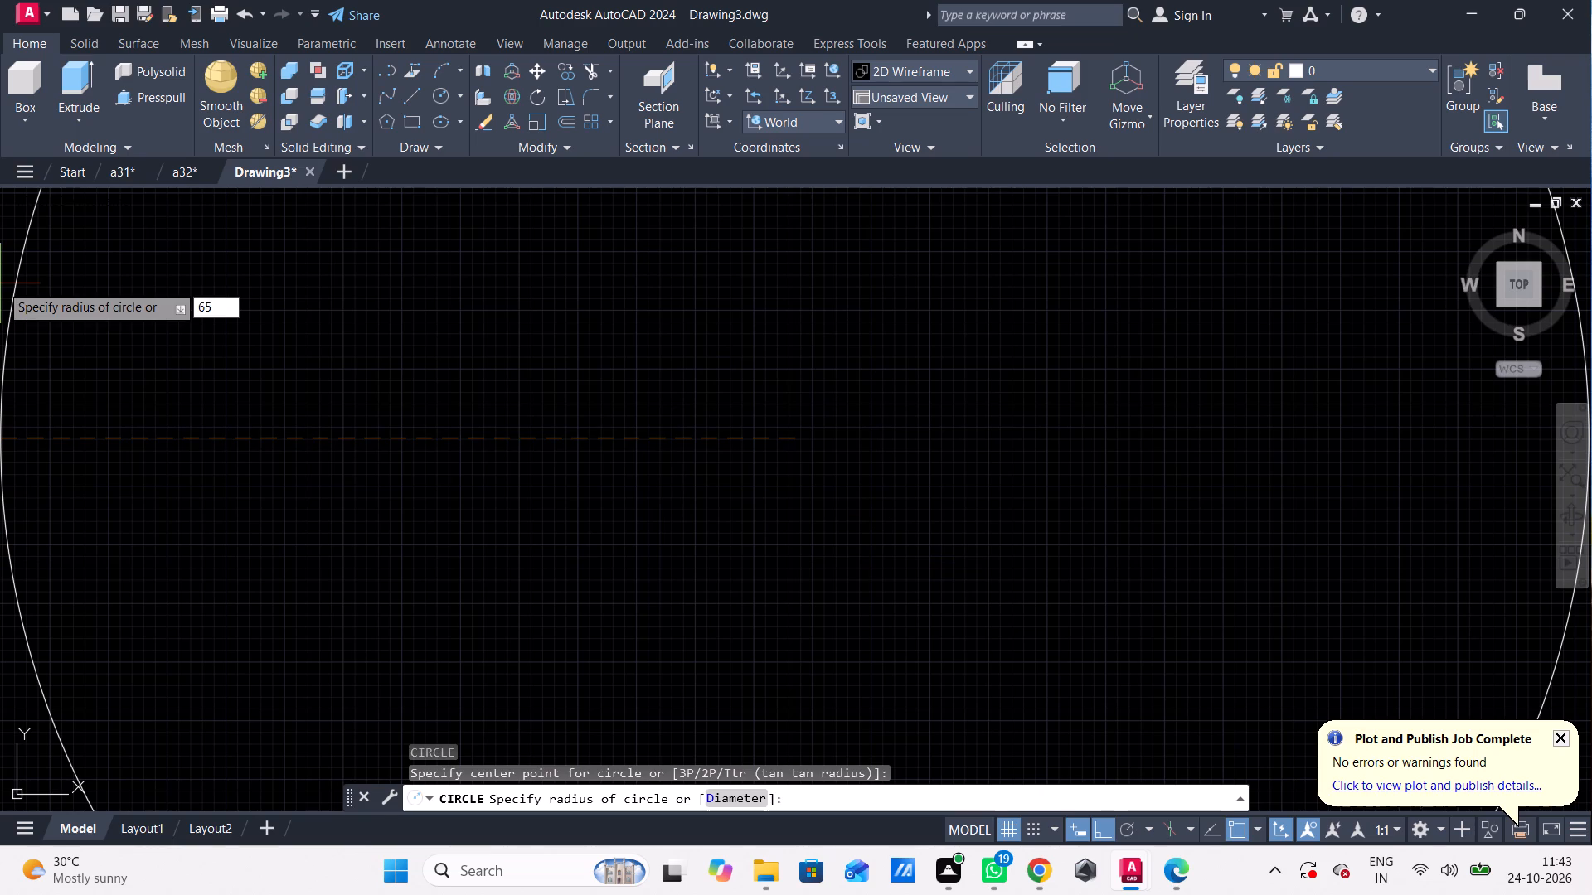
key("Return")
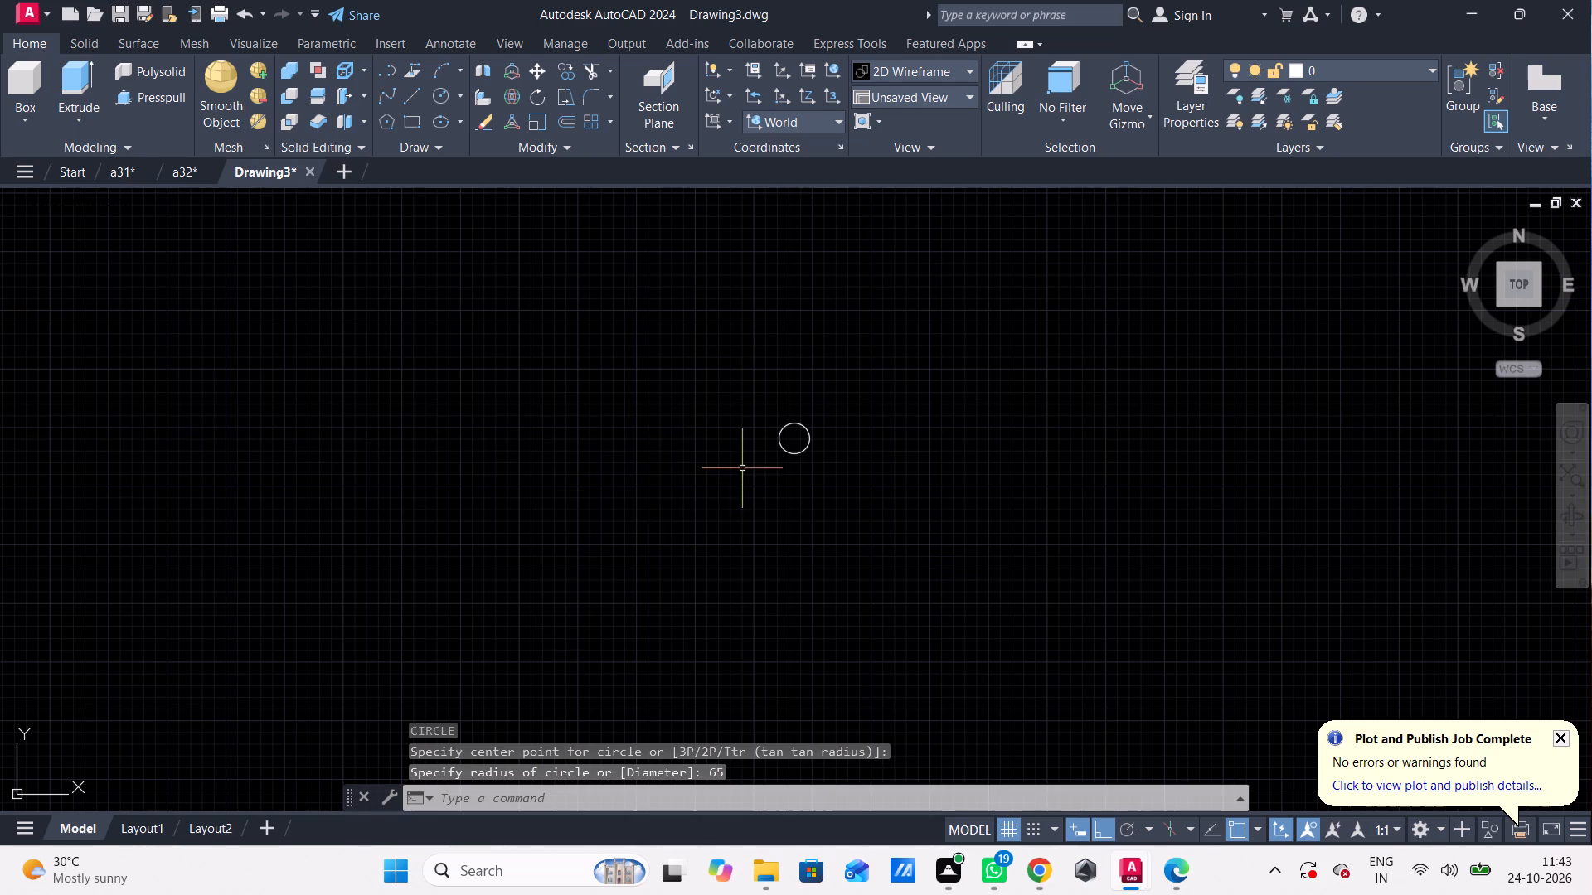
Draw a horizontal line from the circle's centre to the right, ending outside the circle.
scroll(744, 468, "up", 4)
middle_click_drag(750, 466, 407, 674)
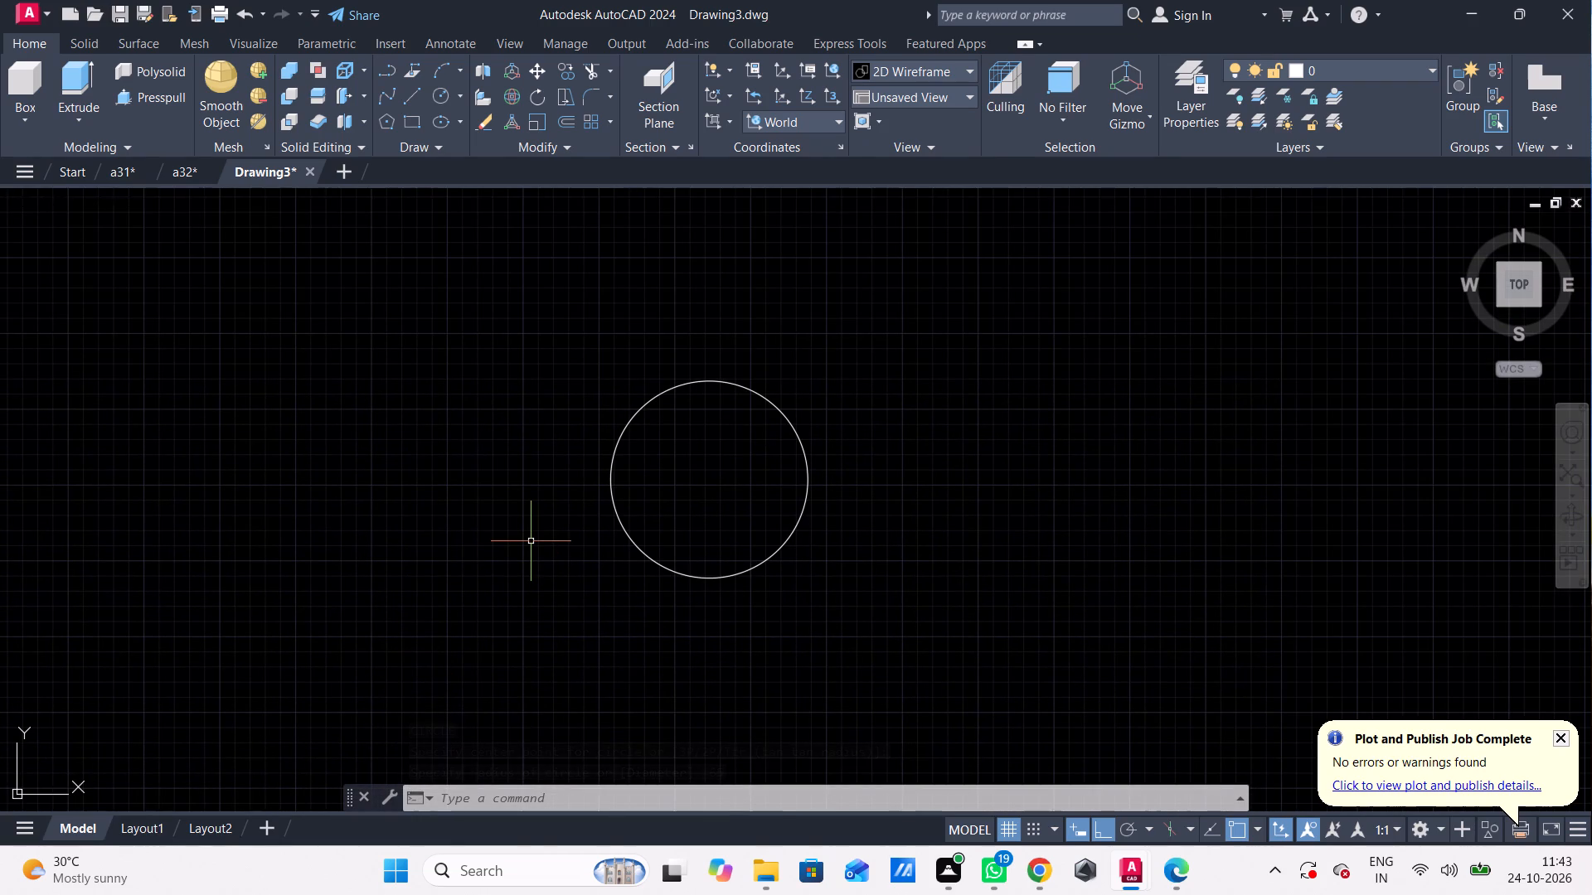
scroll(531, 541, "up", 1)
left_click_drag(531, 541, 555, 558)
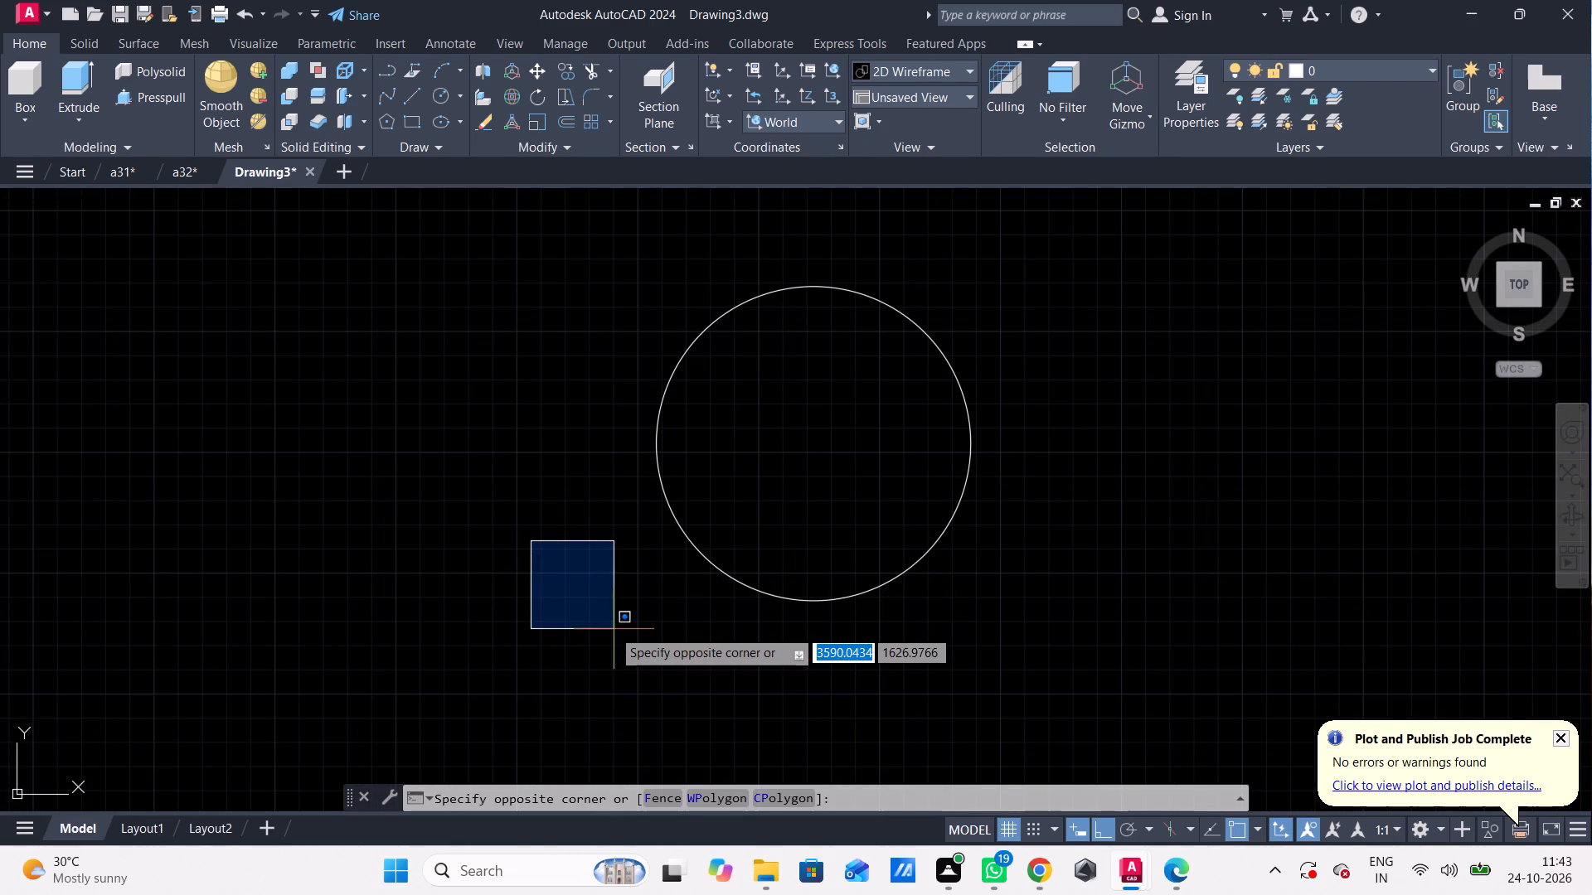
key("Escape")
key("l")
key("Return")
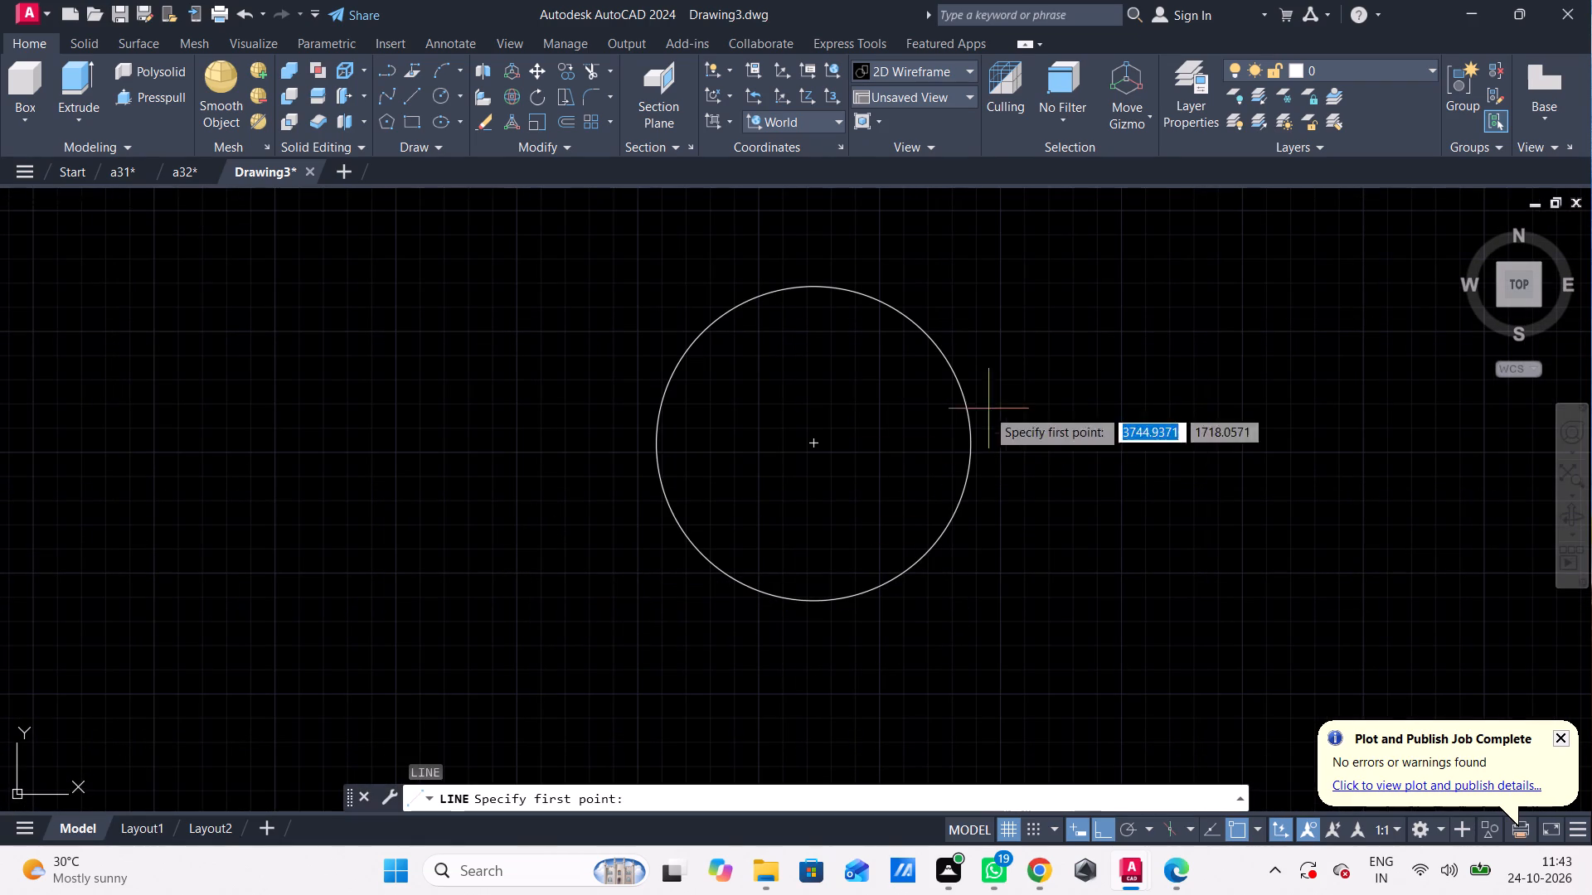
left_click(810, 439)
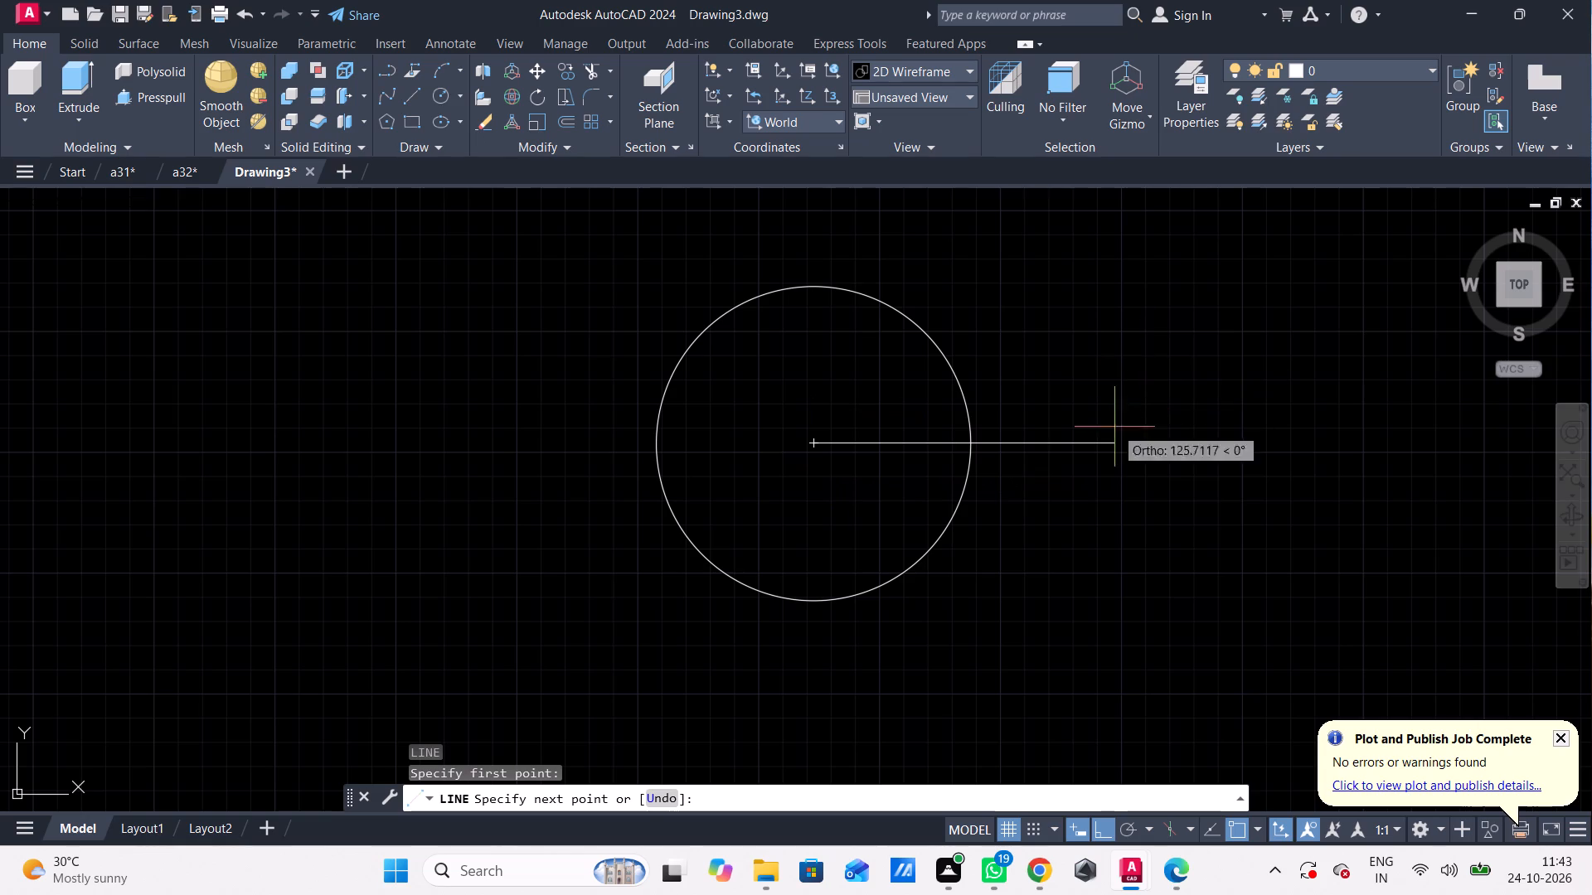
left_click(972, 442)
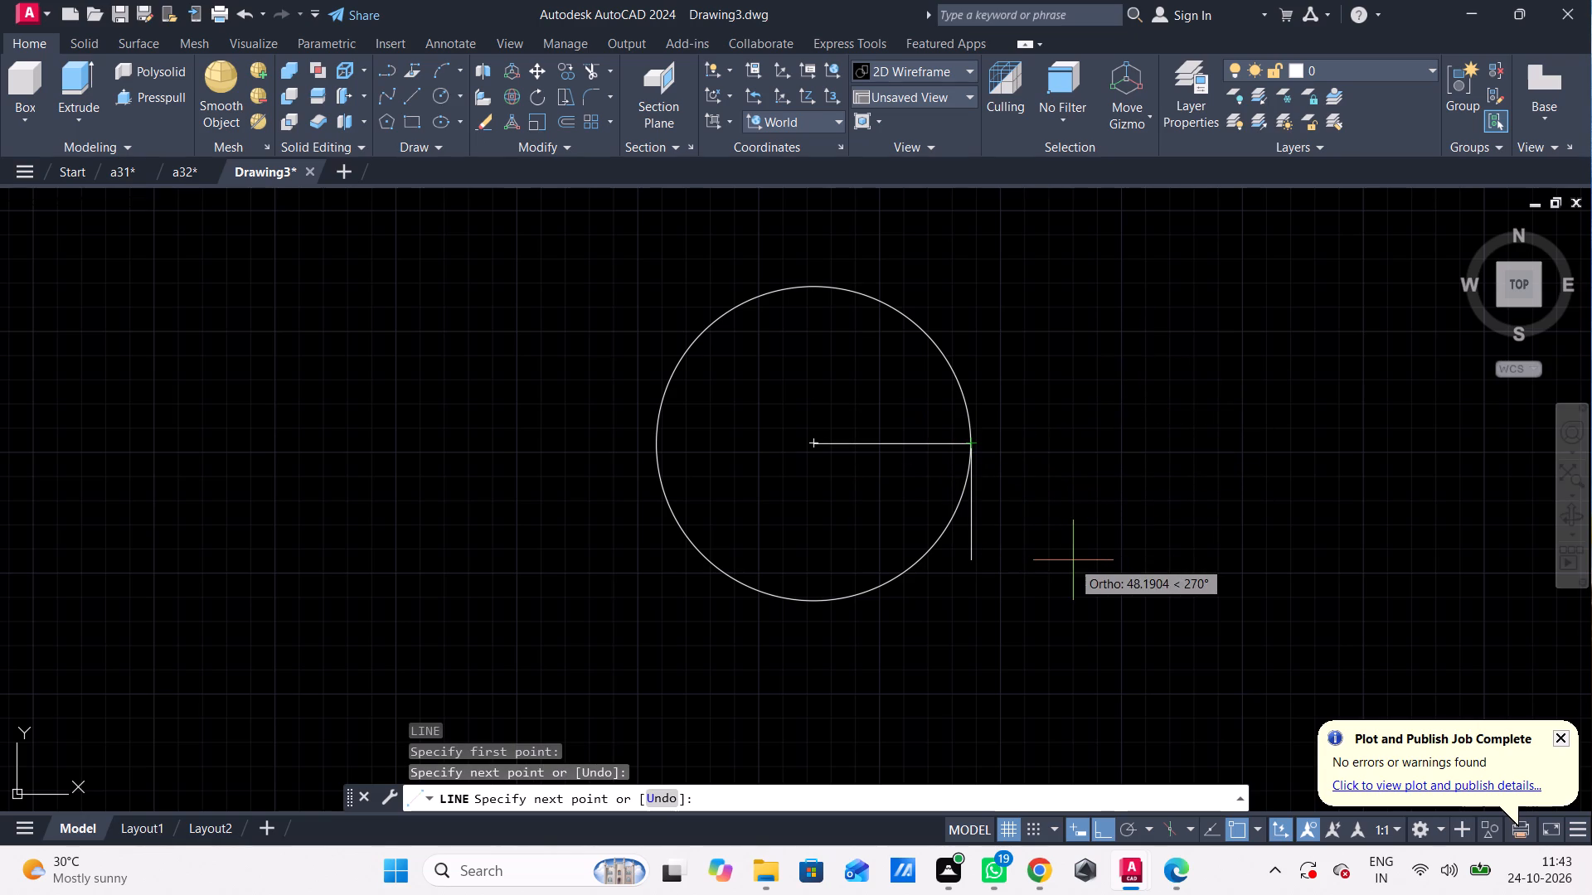
key("ctrl+z")
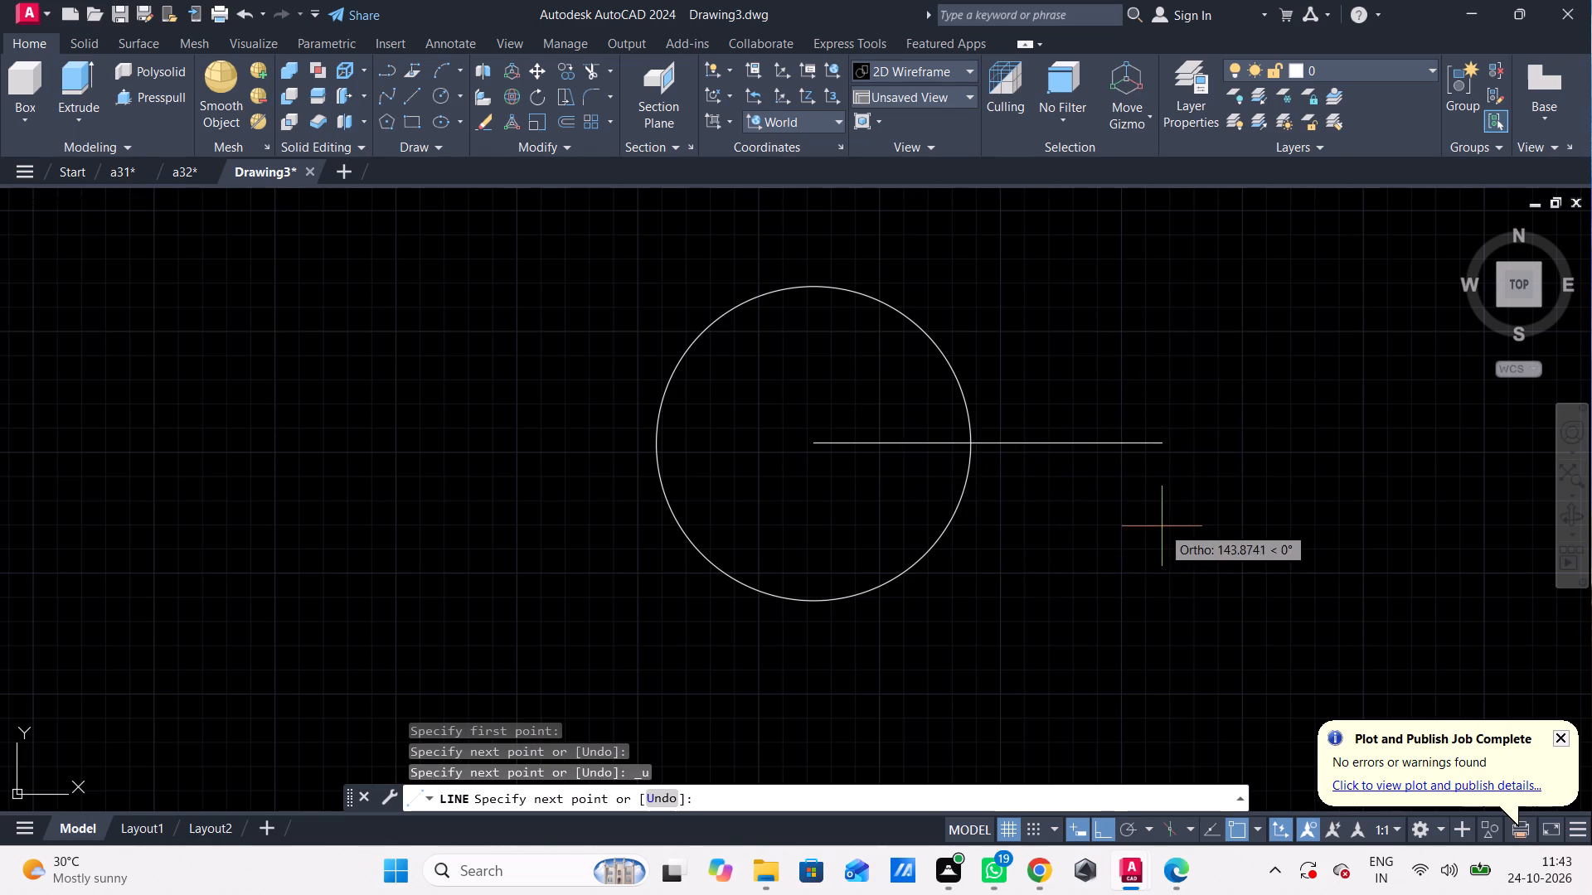
left_click(1101, 465)
key("Escape")
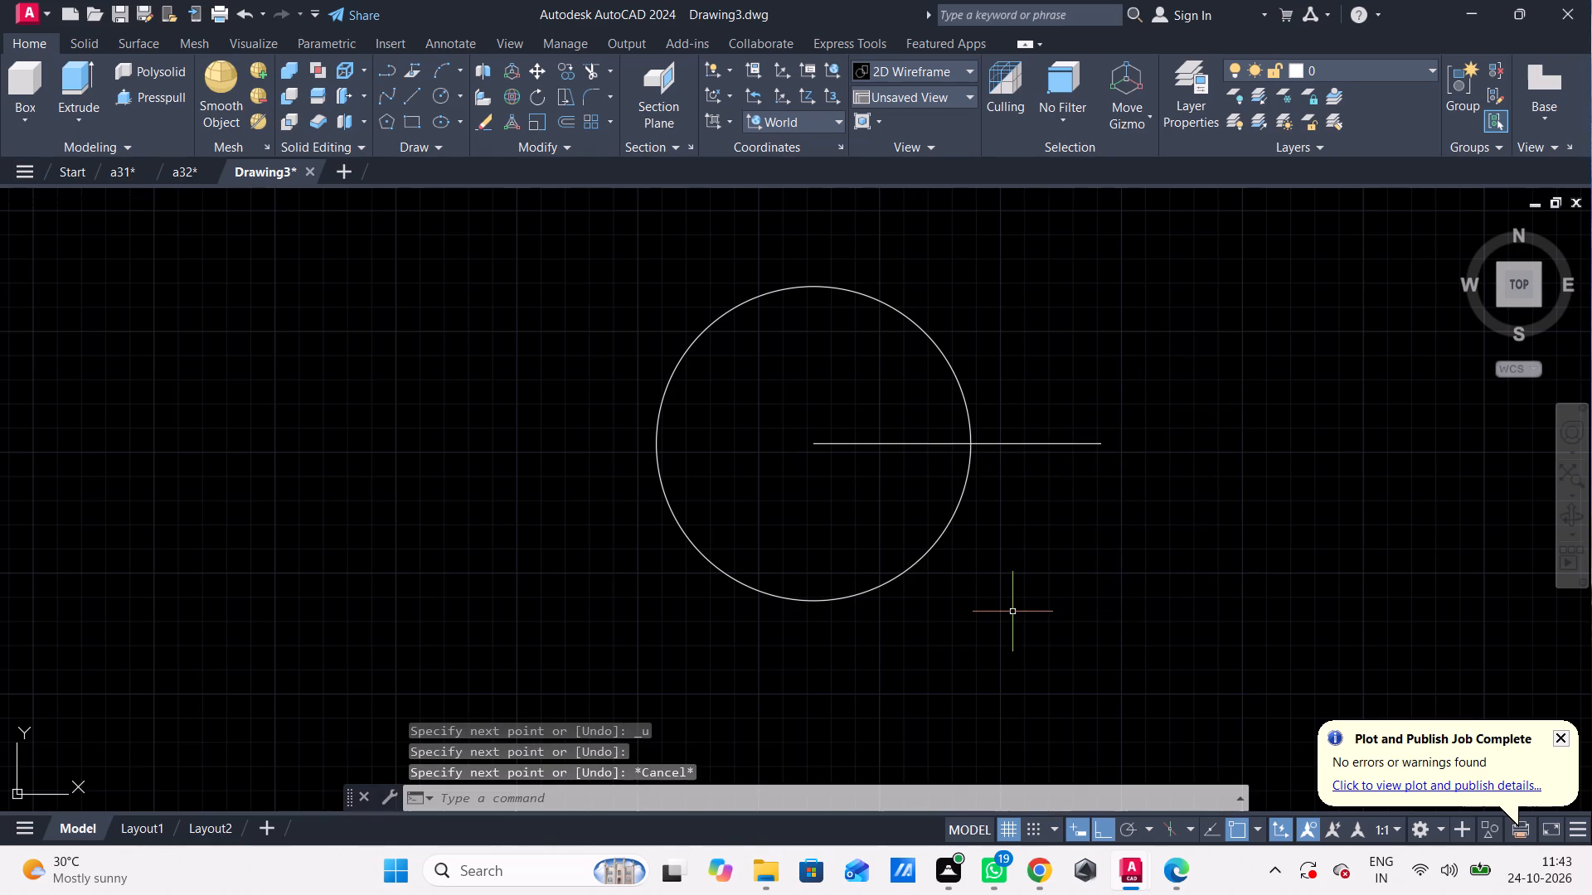
Draw a horizontal line from the circle's centre to the left, ending outside the circle.
type("l")
key("space")
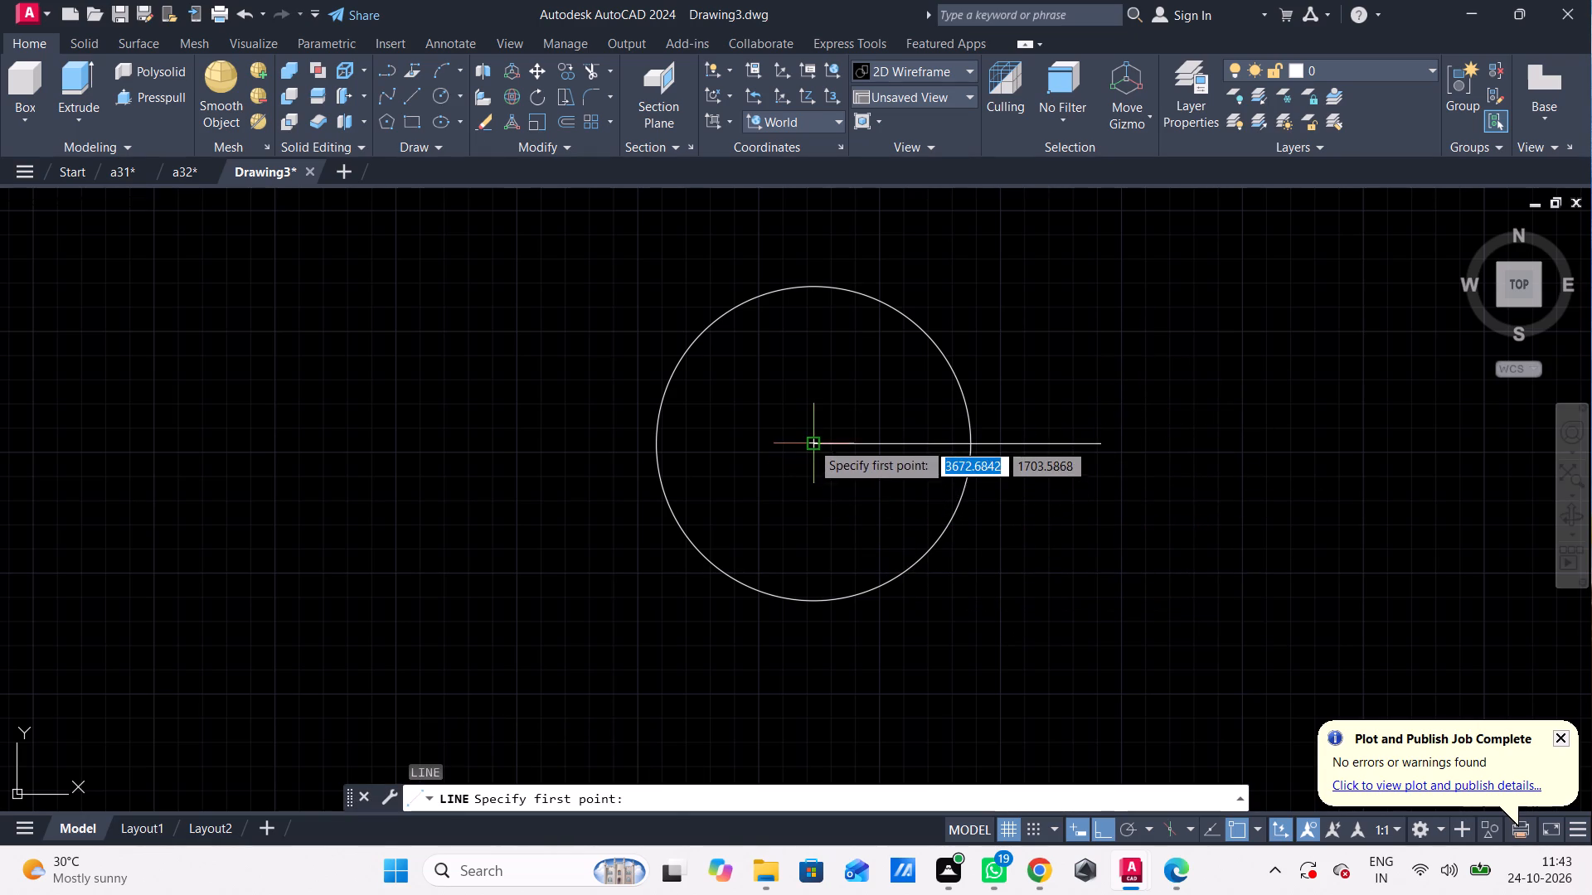
left_click(811, 442)
left_click(464, 486)
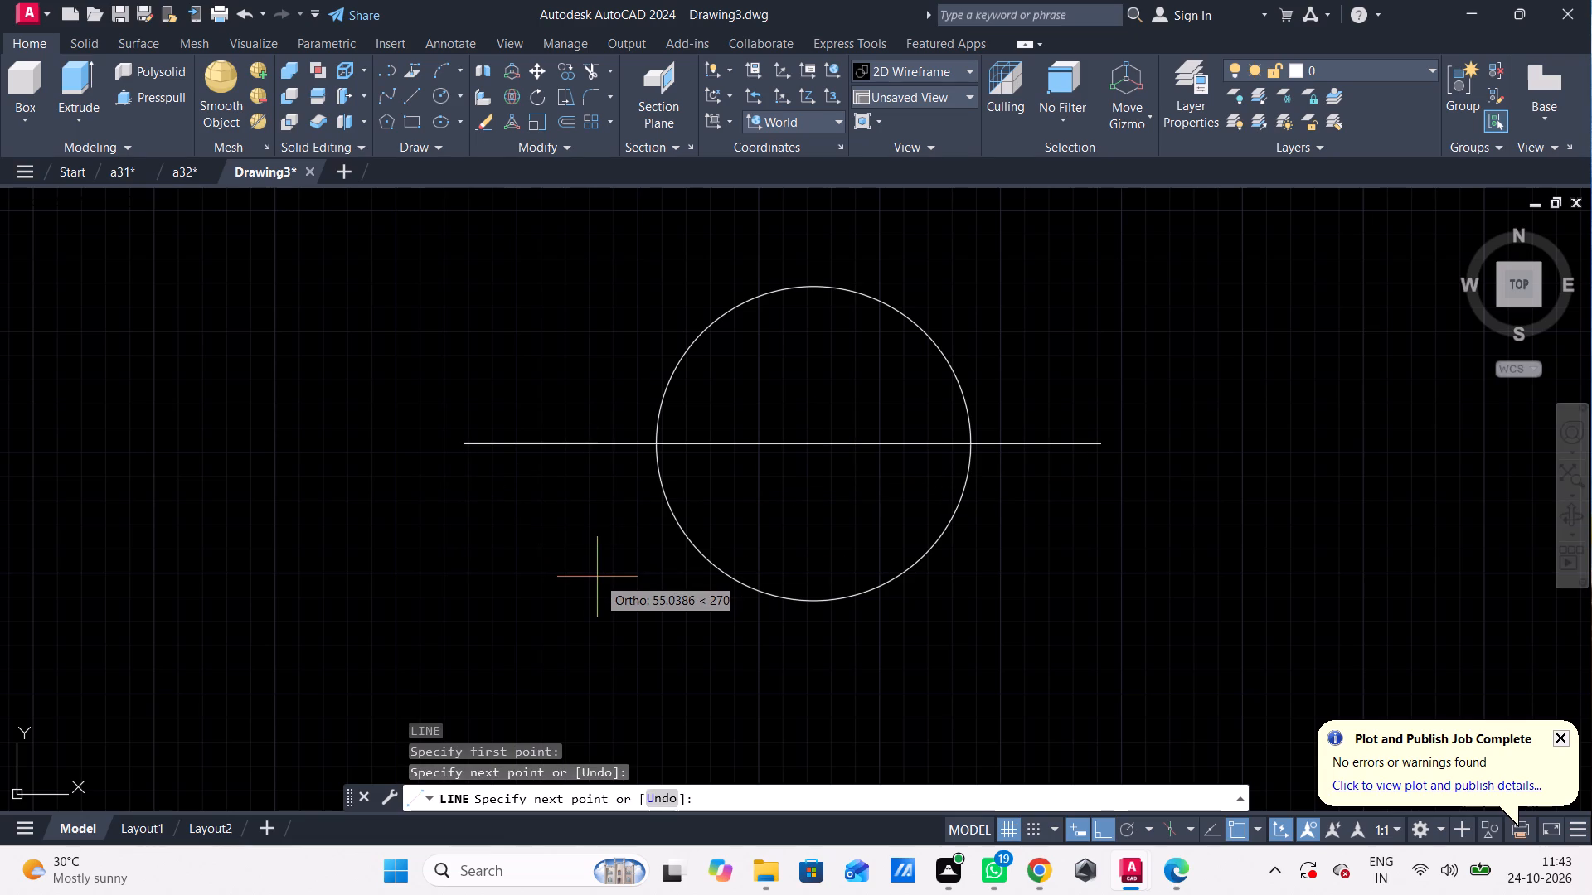
key("Escape")
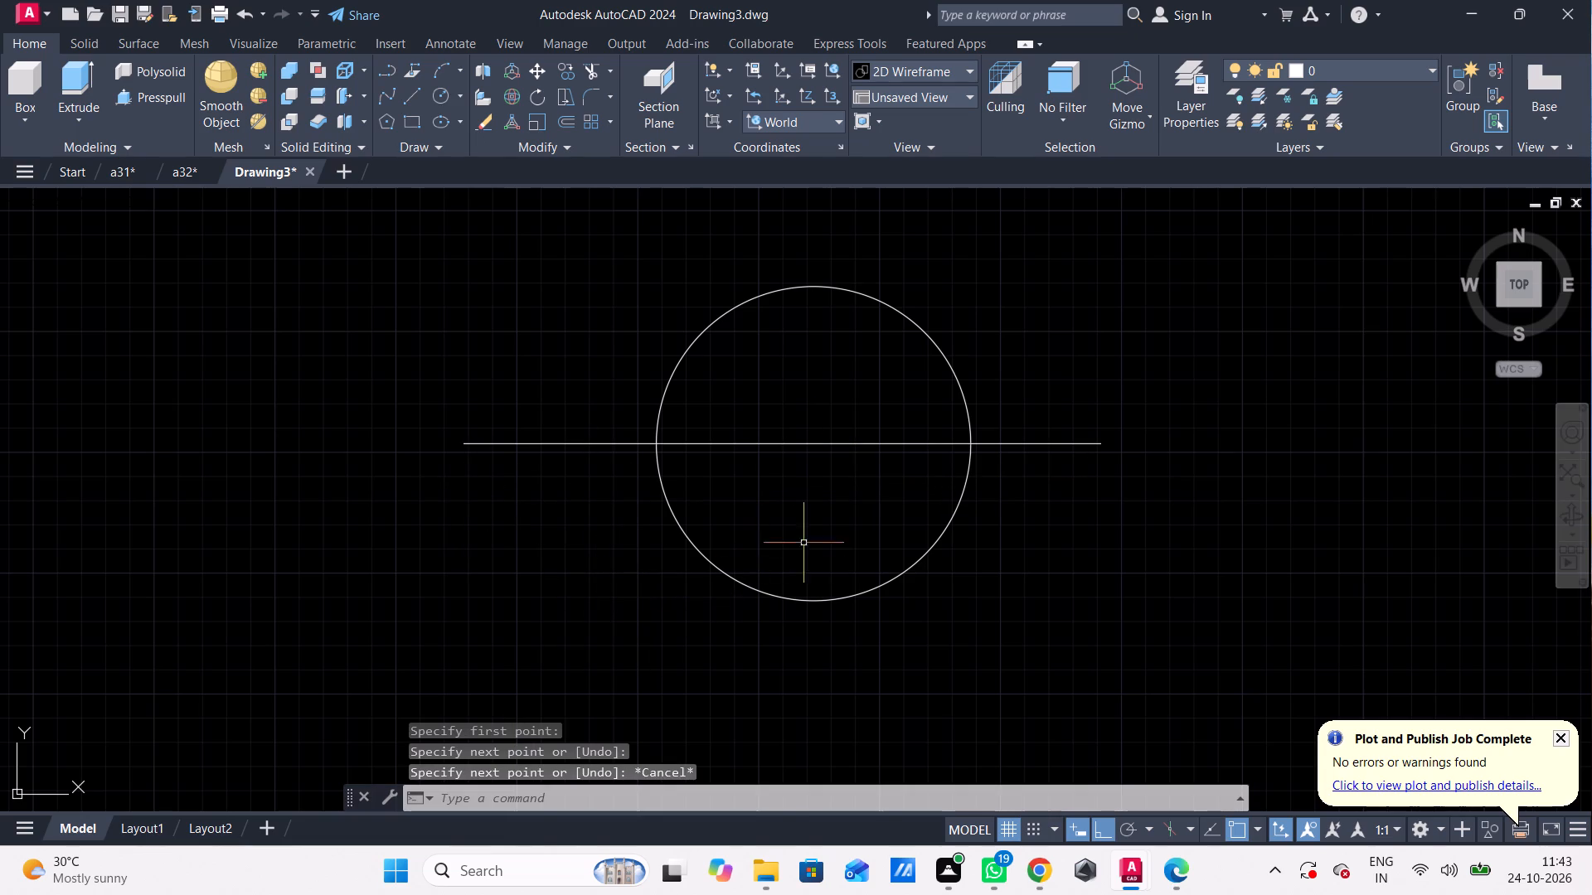
Draw a vertical line from the circle's top quadrant down through the centre, ending below the circle.
type("l")
key("space")
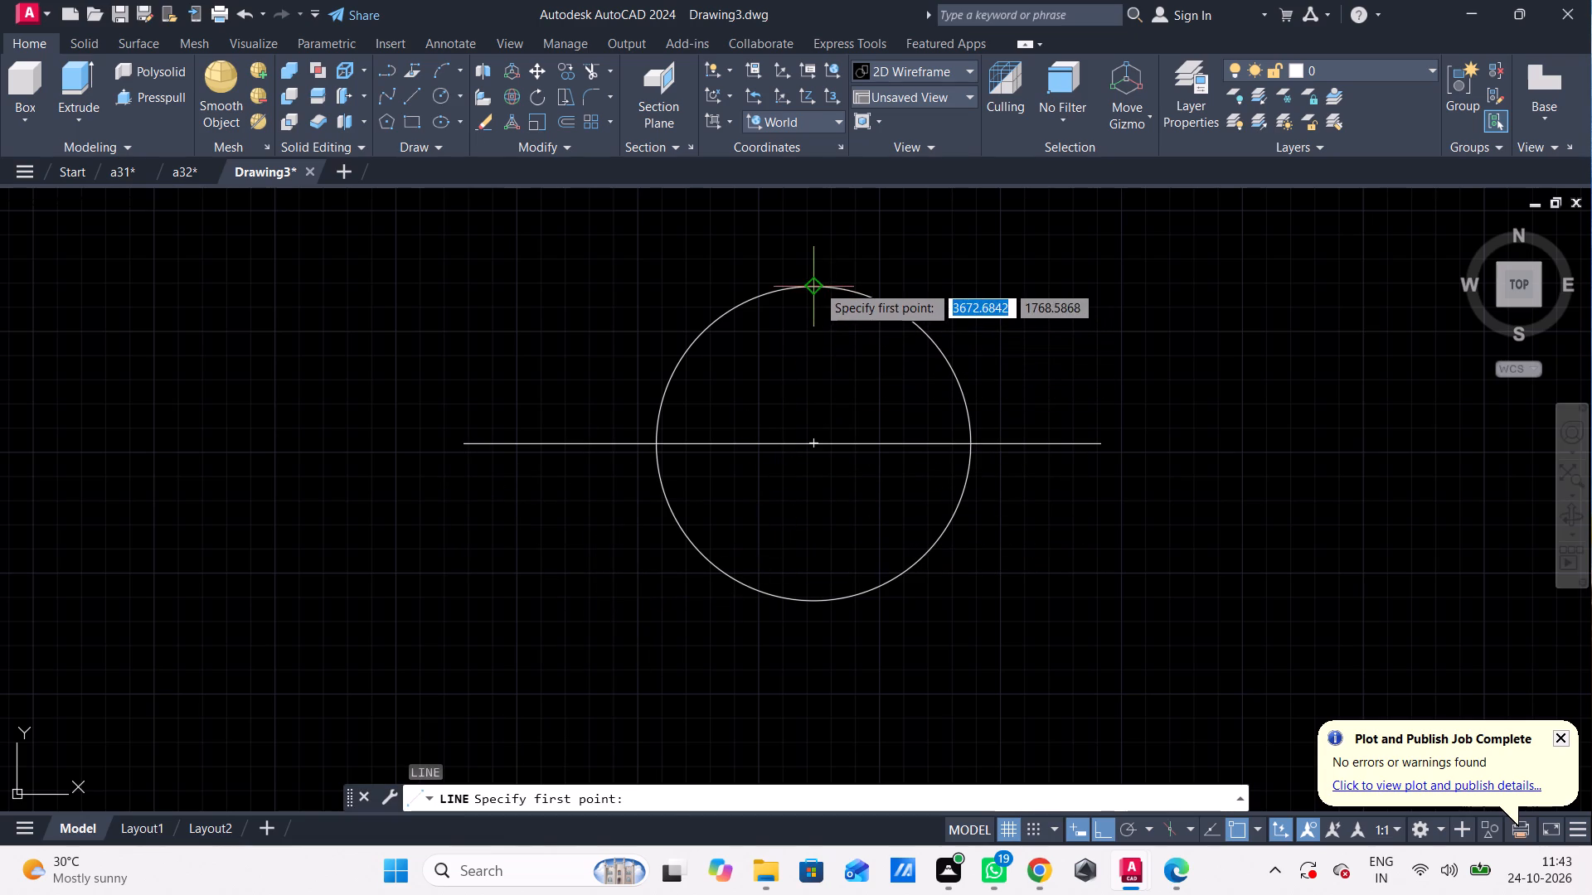
left_click(815, 284)
left_click(847, 689)
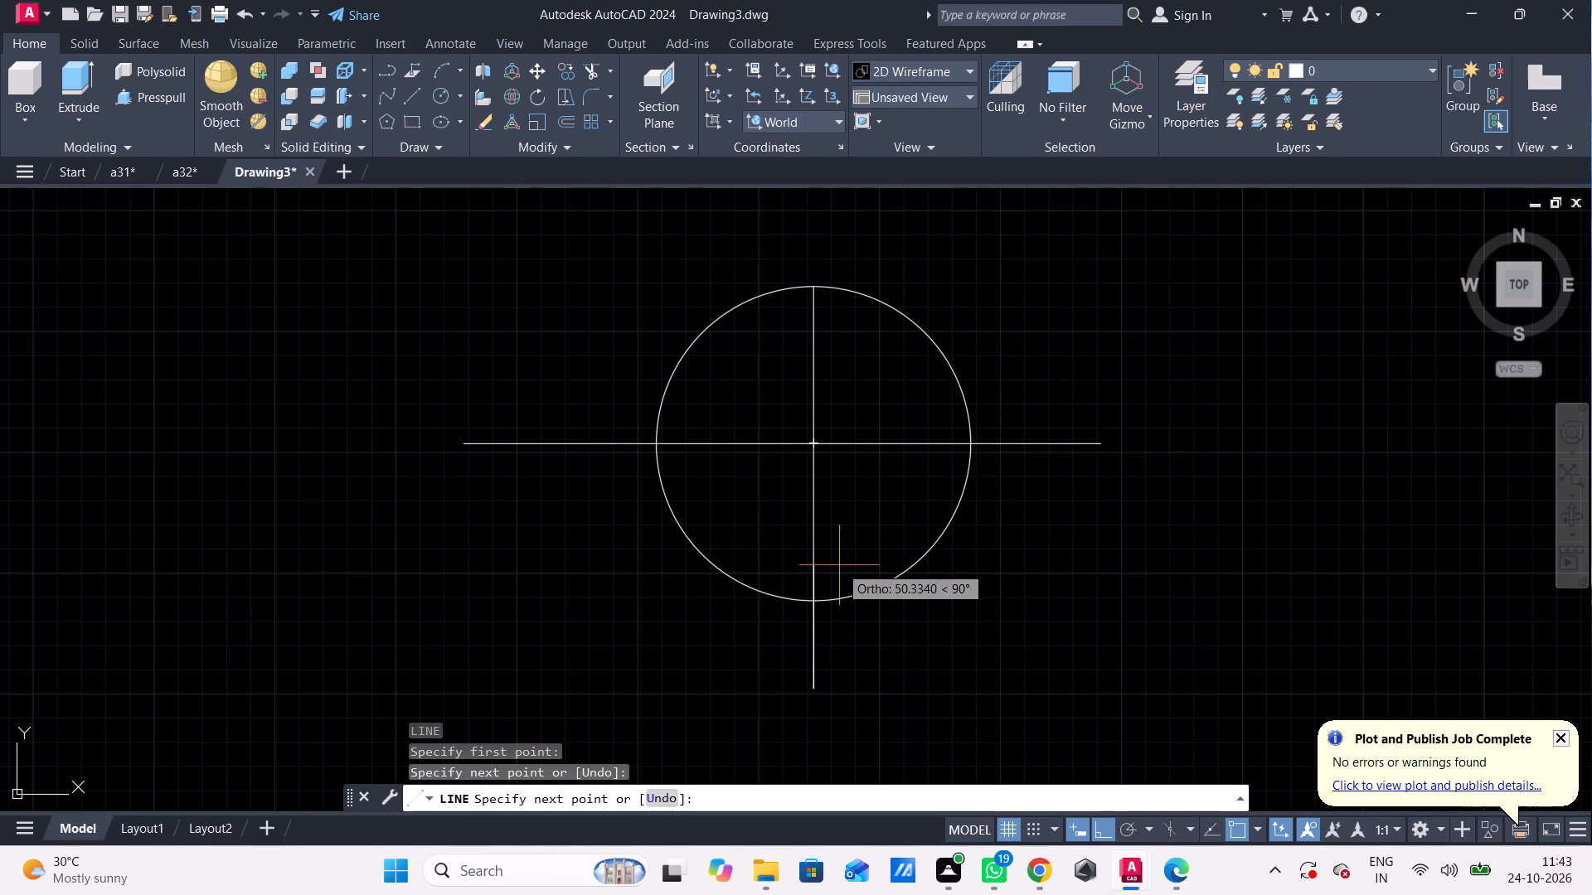
key("Escape")
Lengthen the vertical line's upper end about 43 units above the top of the circle.
left_click(813, 308)
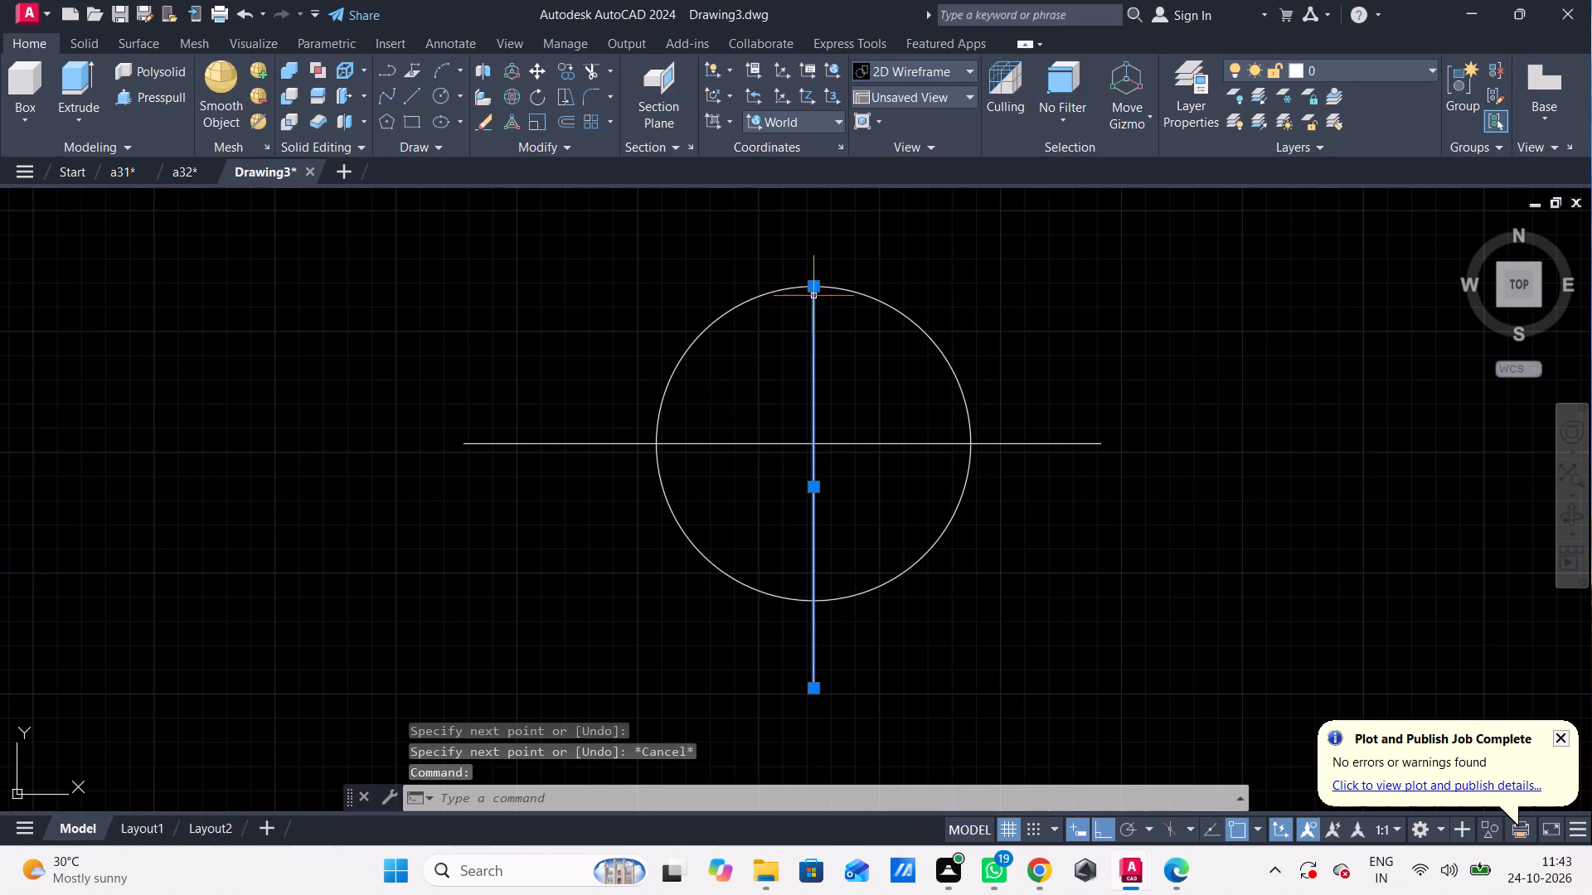
left_click(867, 346)
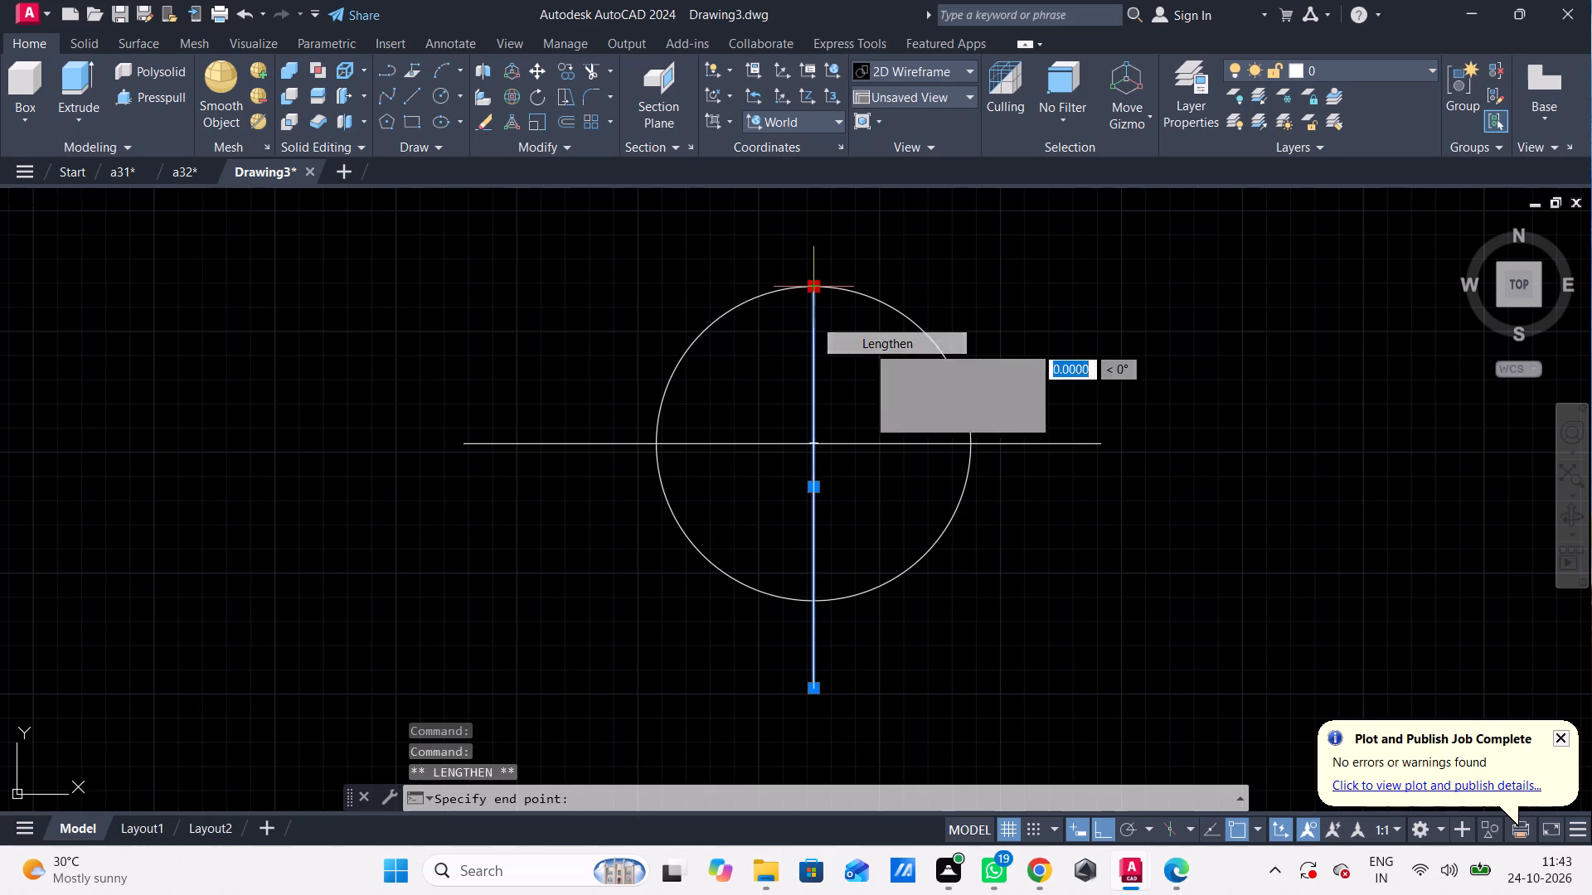
middle_click_drag(869, 332, 896, 476)
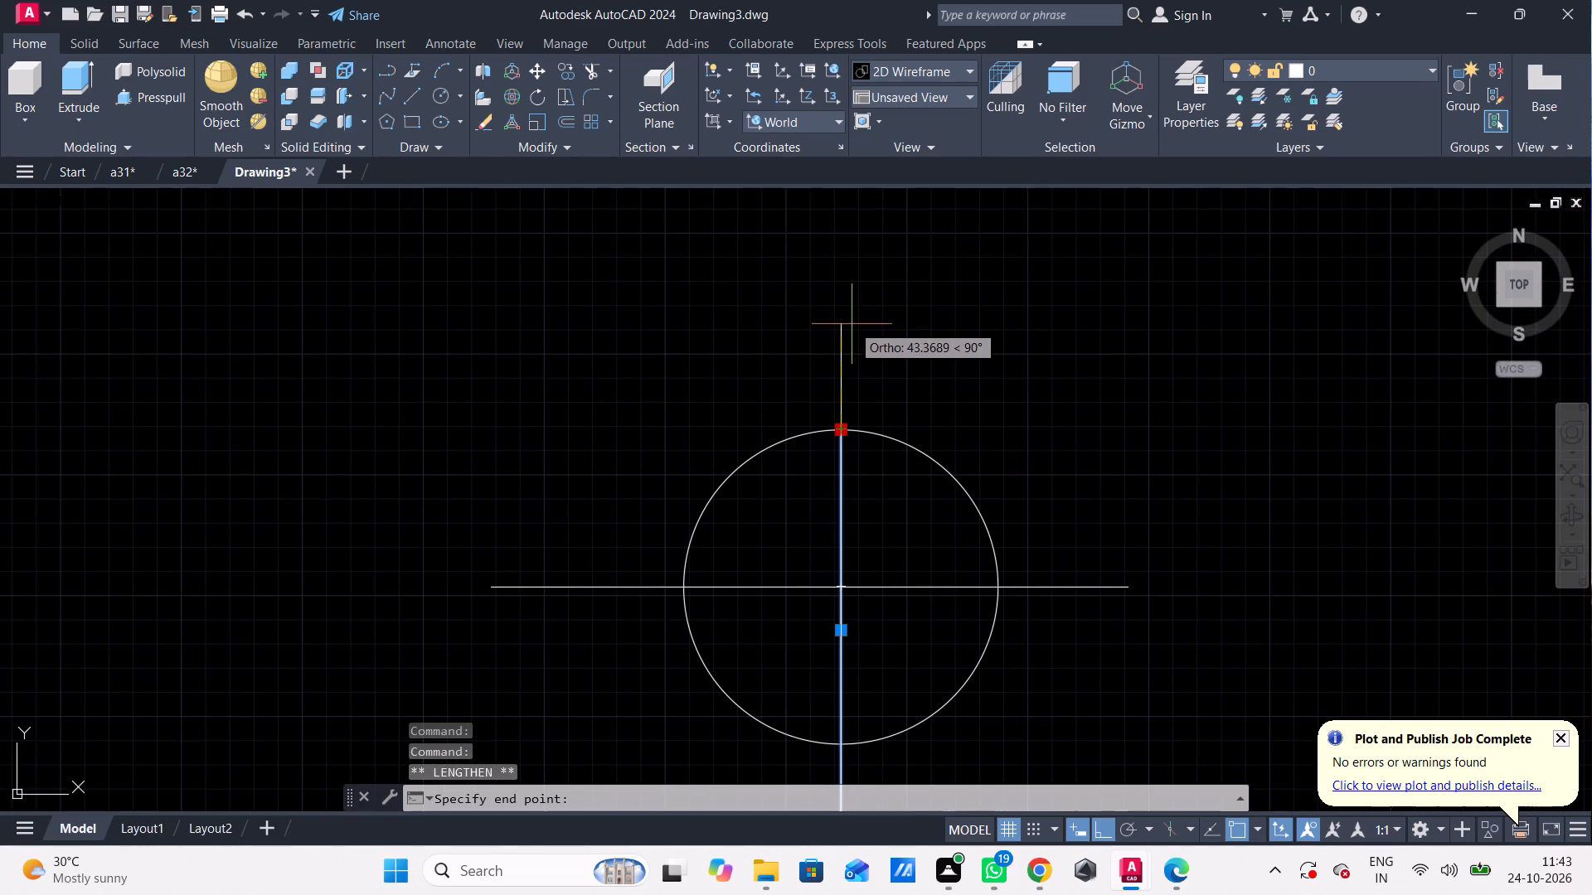
left_click(852, 324)
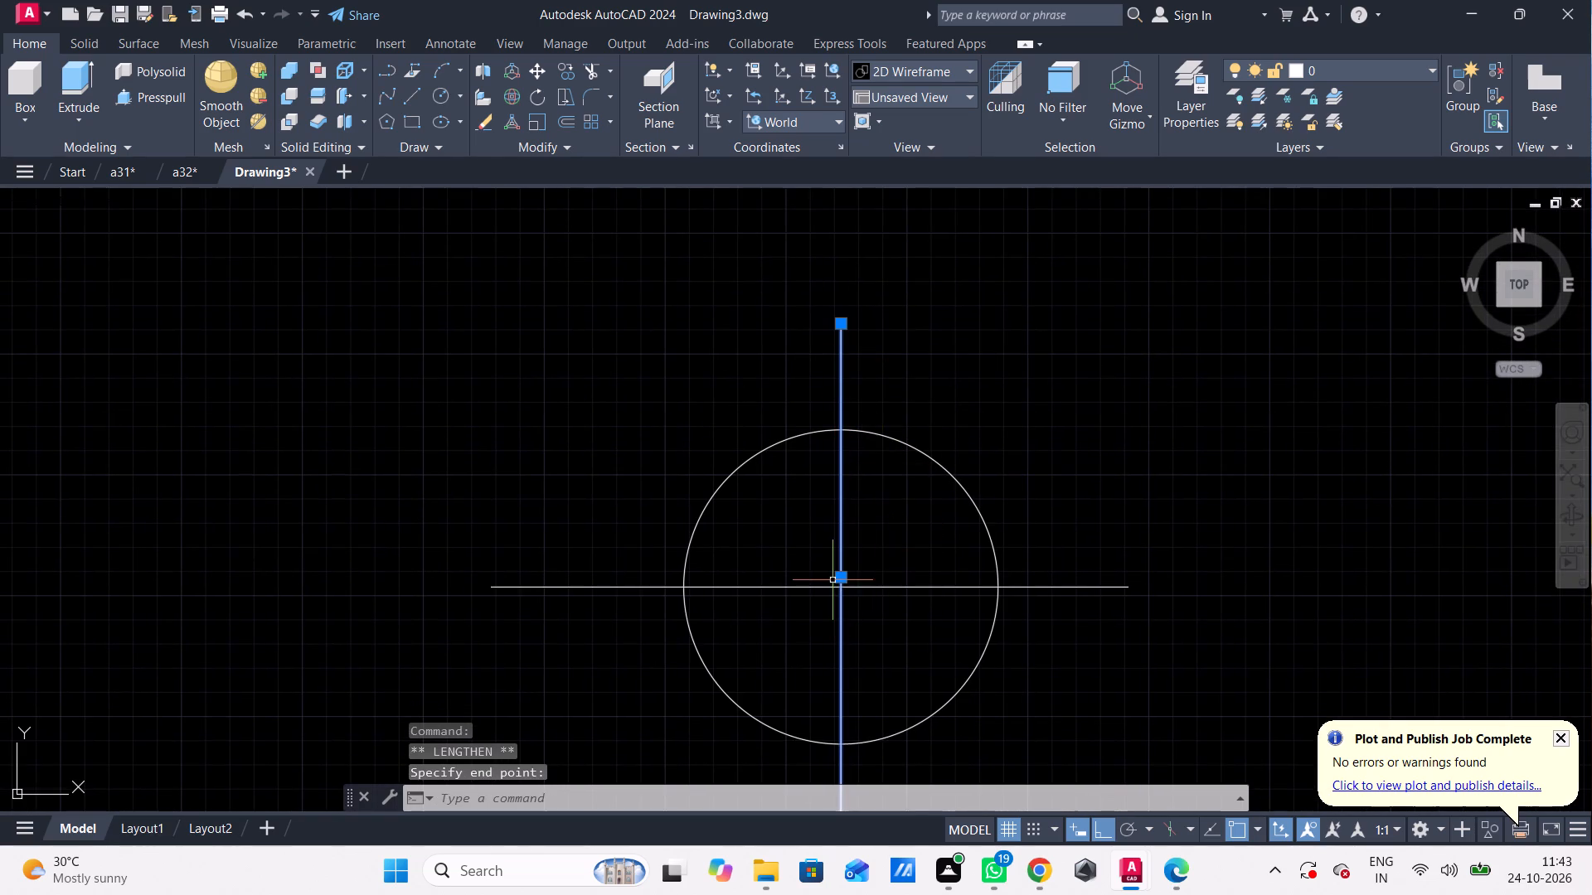
Move the vertical line by its midpoint onto the circle's centre.
left_click(847, 573)
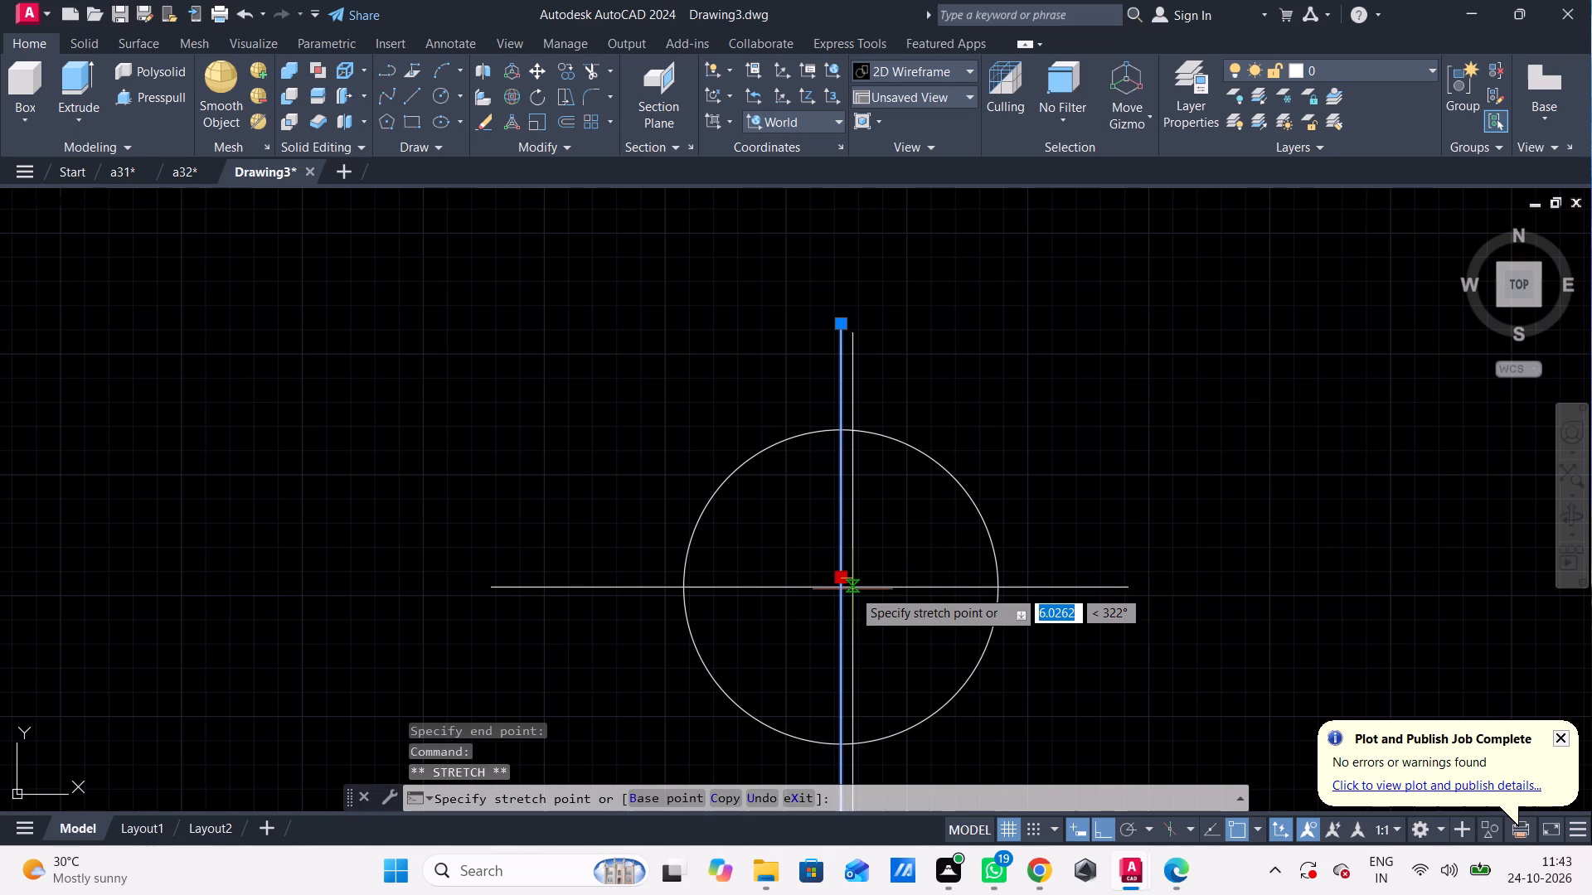
left_click(844, 590)
scroll(886, 576, "down", 1)
key("Escape")
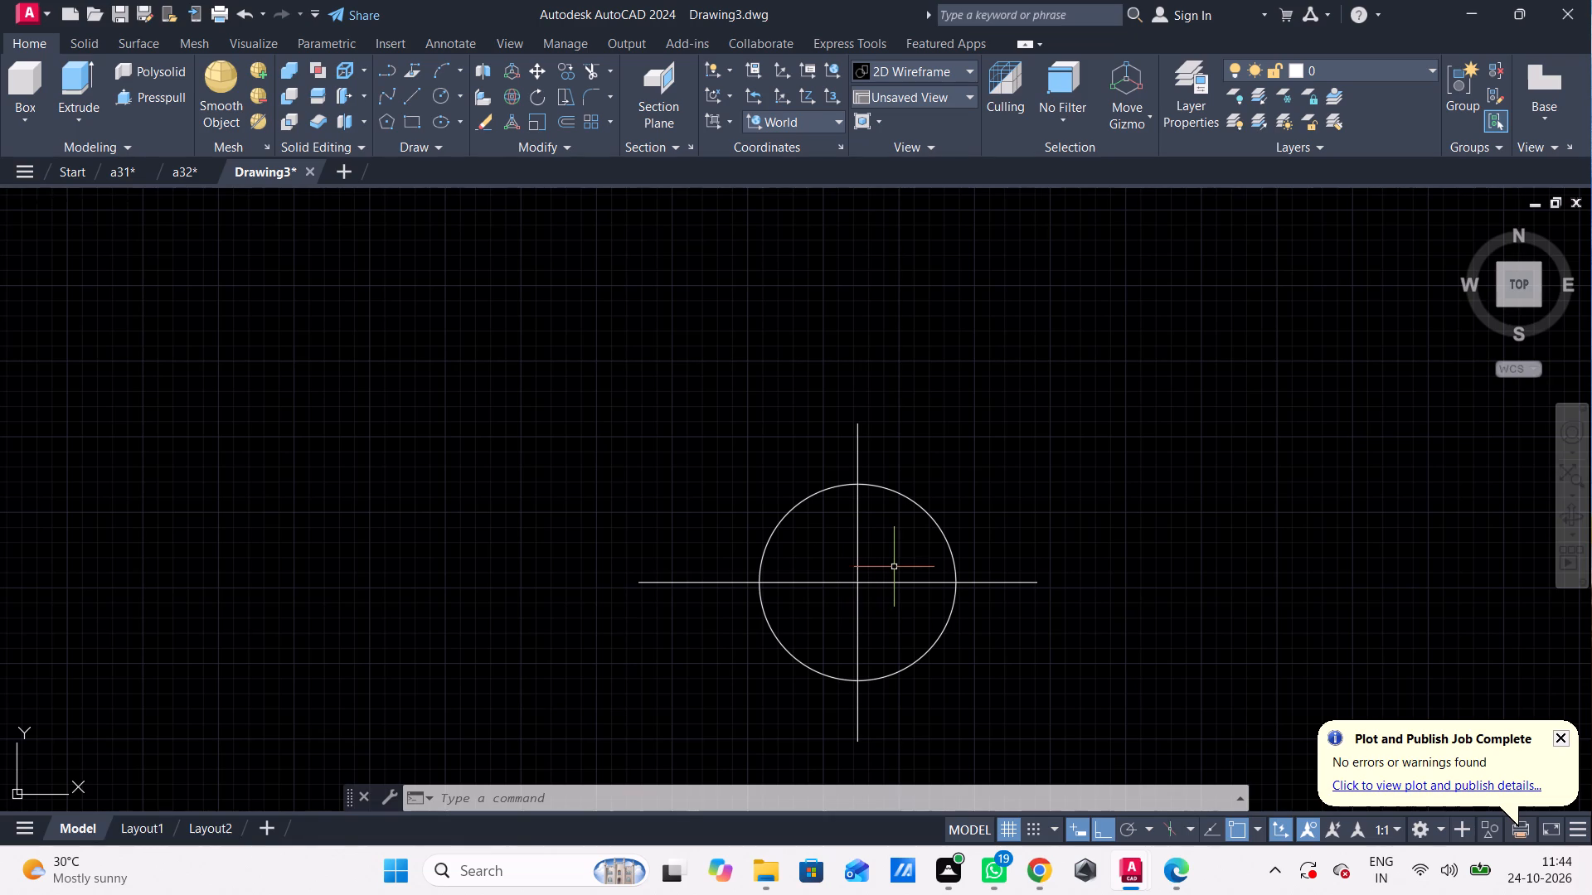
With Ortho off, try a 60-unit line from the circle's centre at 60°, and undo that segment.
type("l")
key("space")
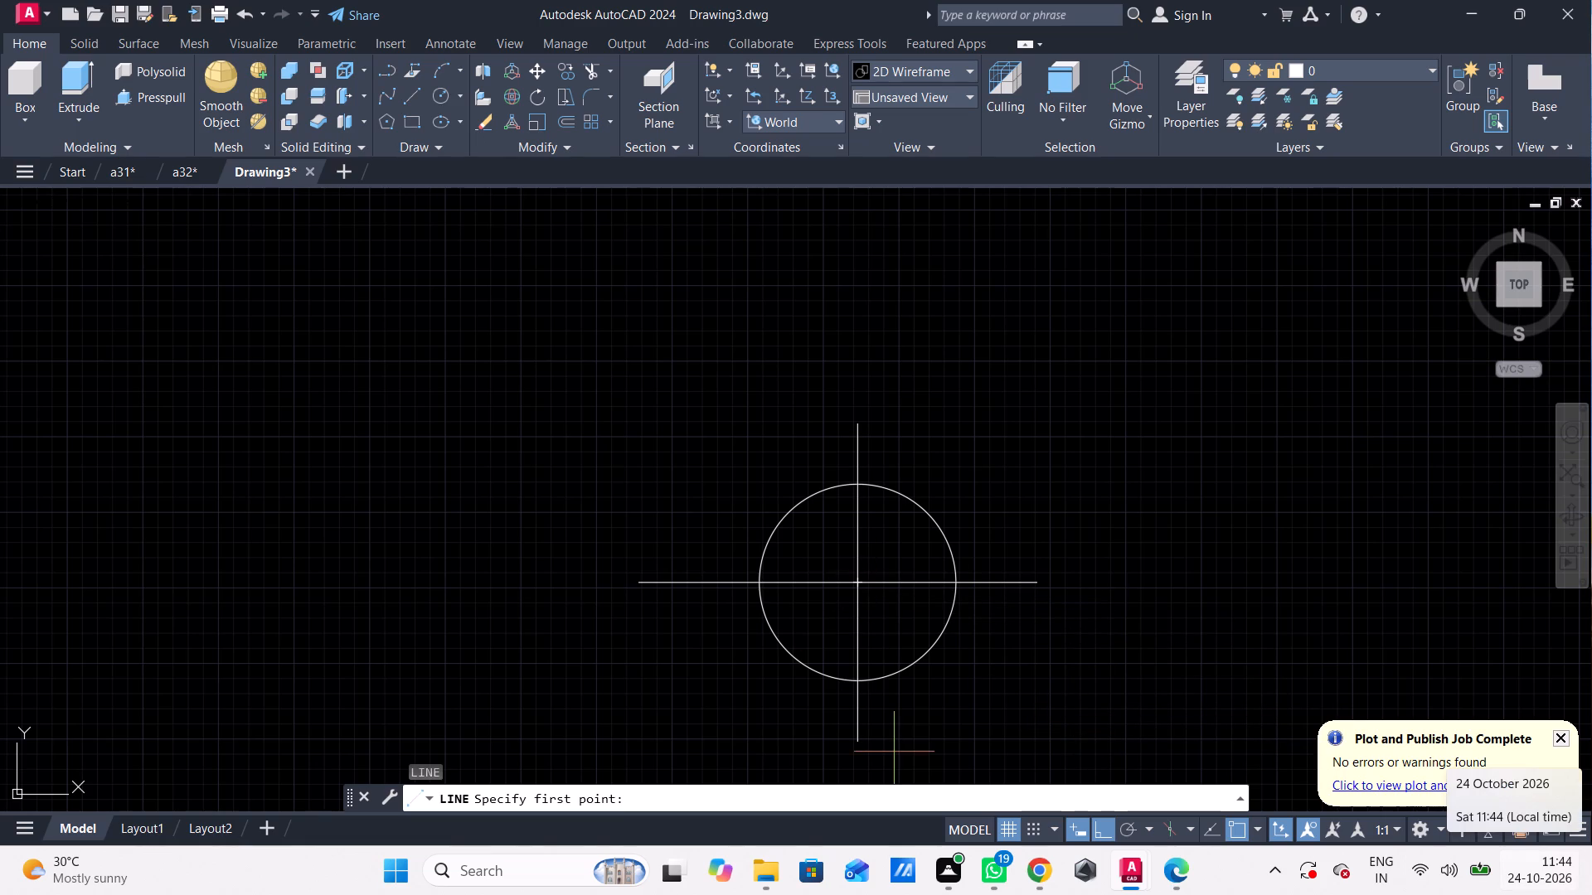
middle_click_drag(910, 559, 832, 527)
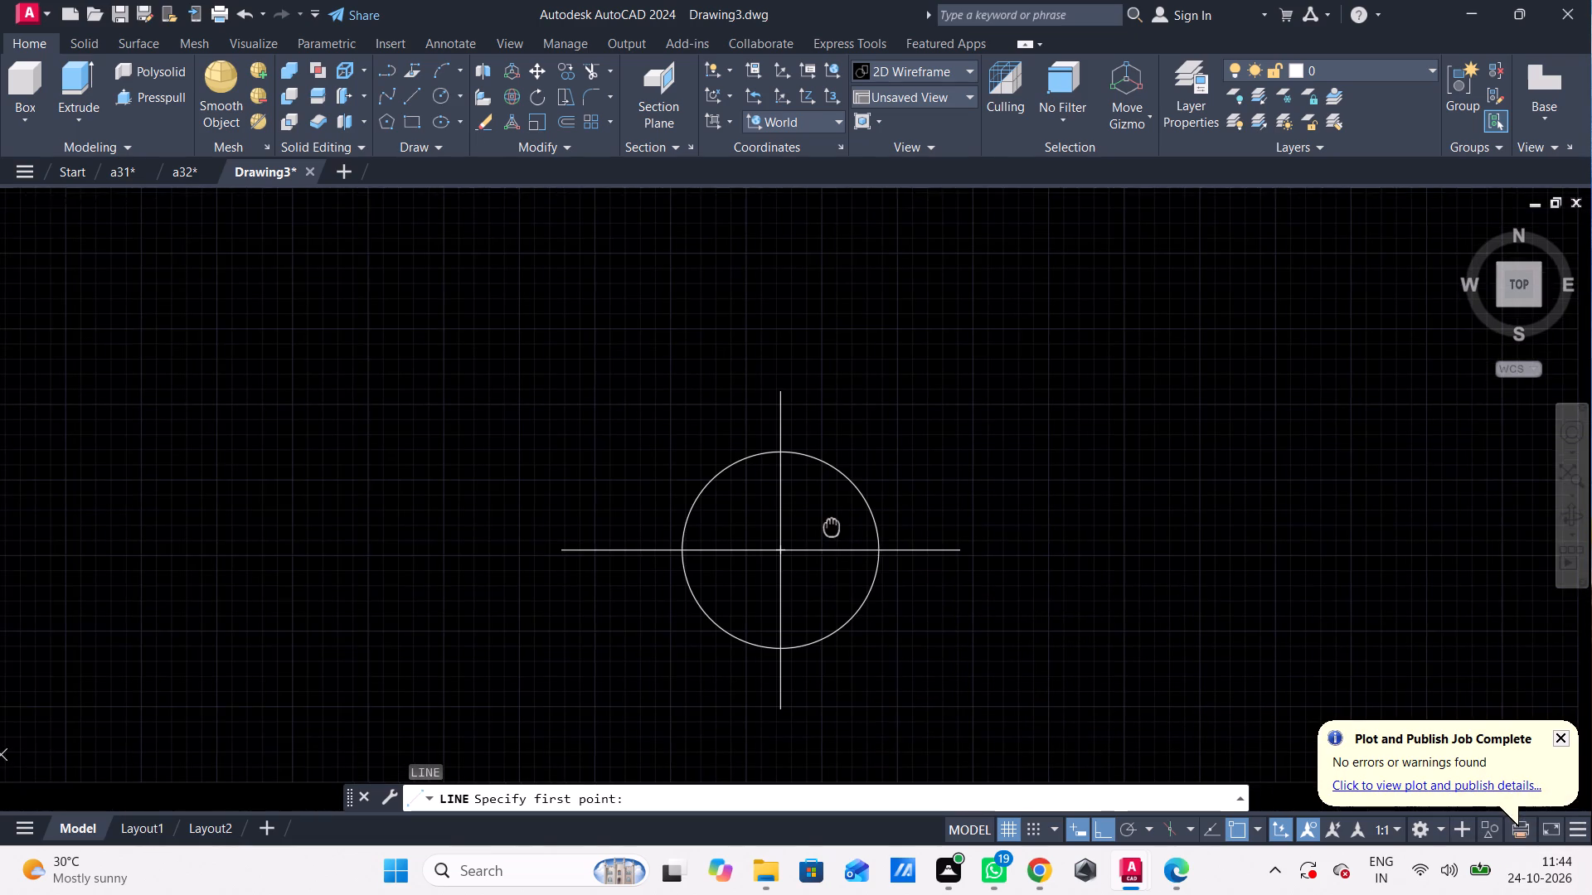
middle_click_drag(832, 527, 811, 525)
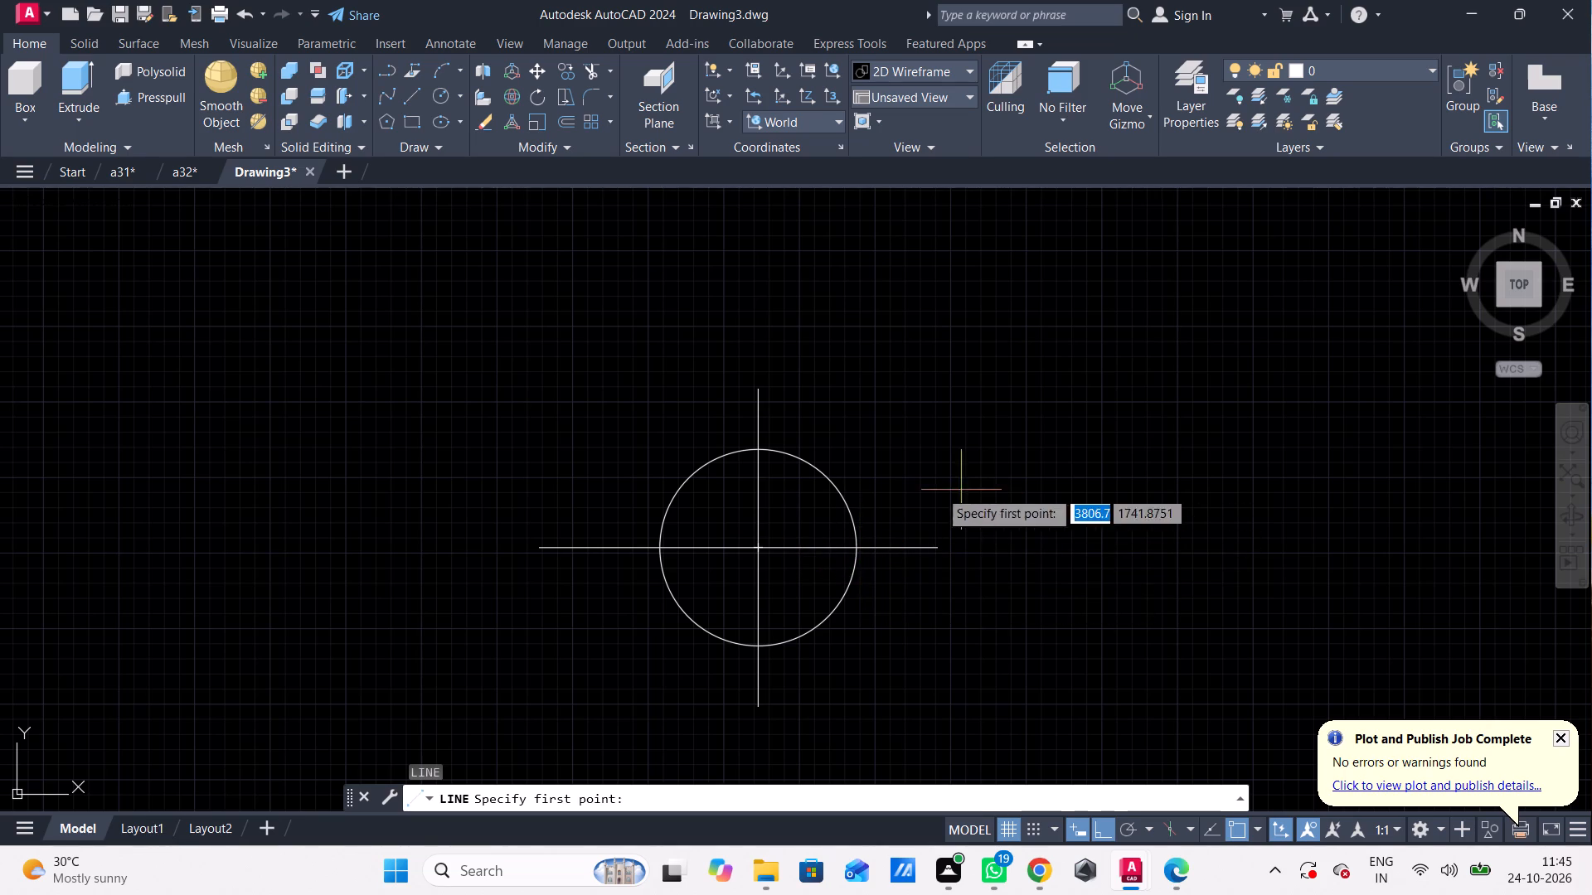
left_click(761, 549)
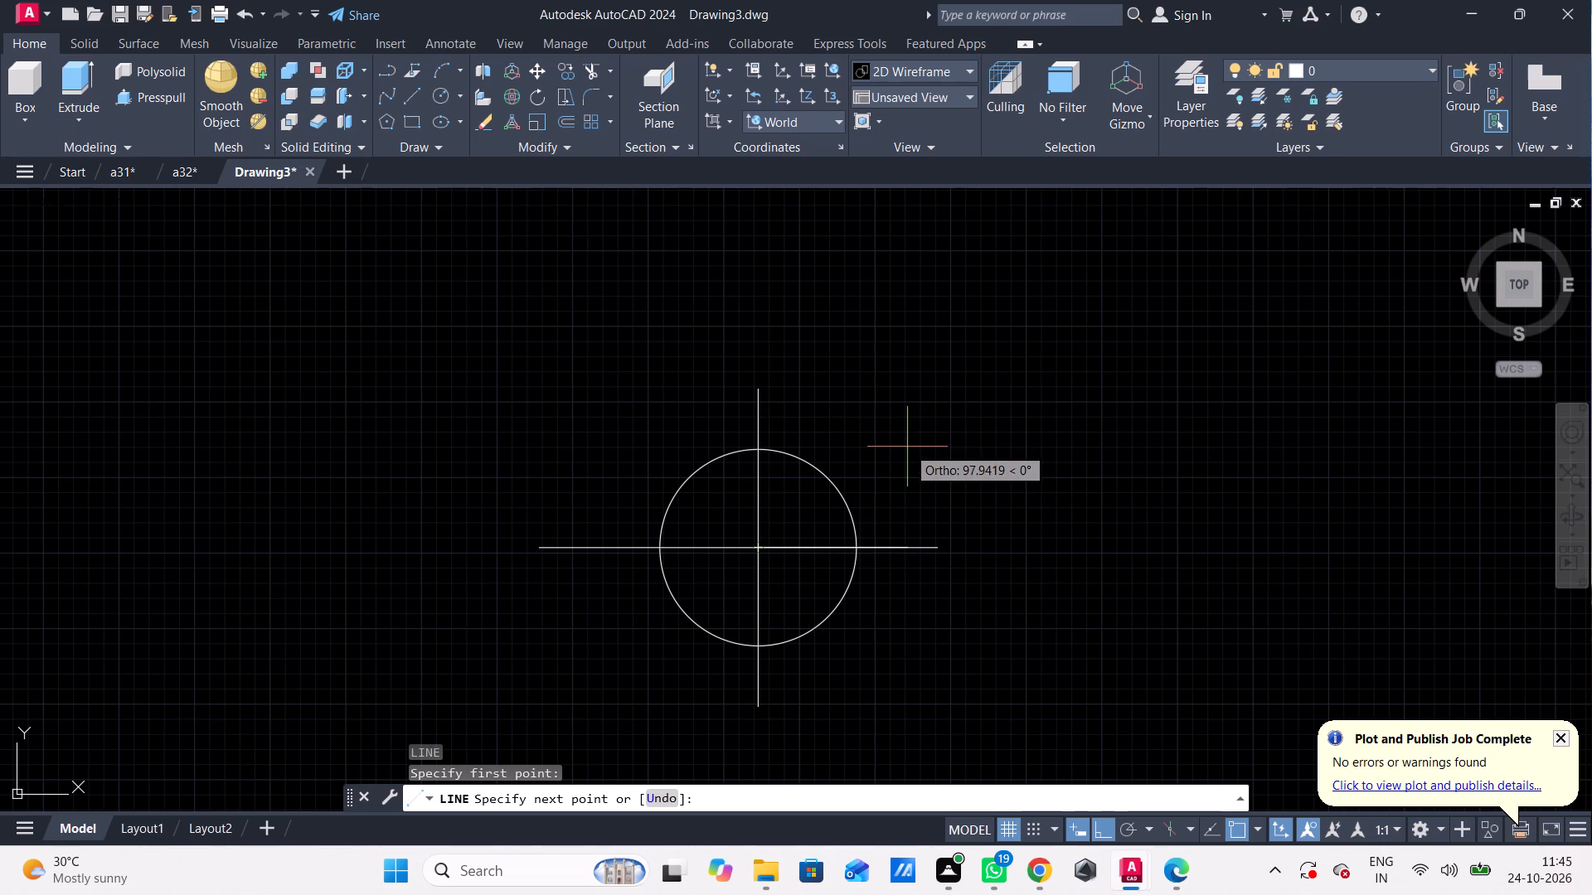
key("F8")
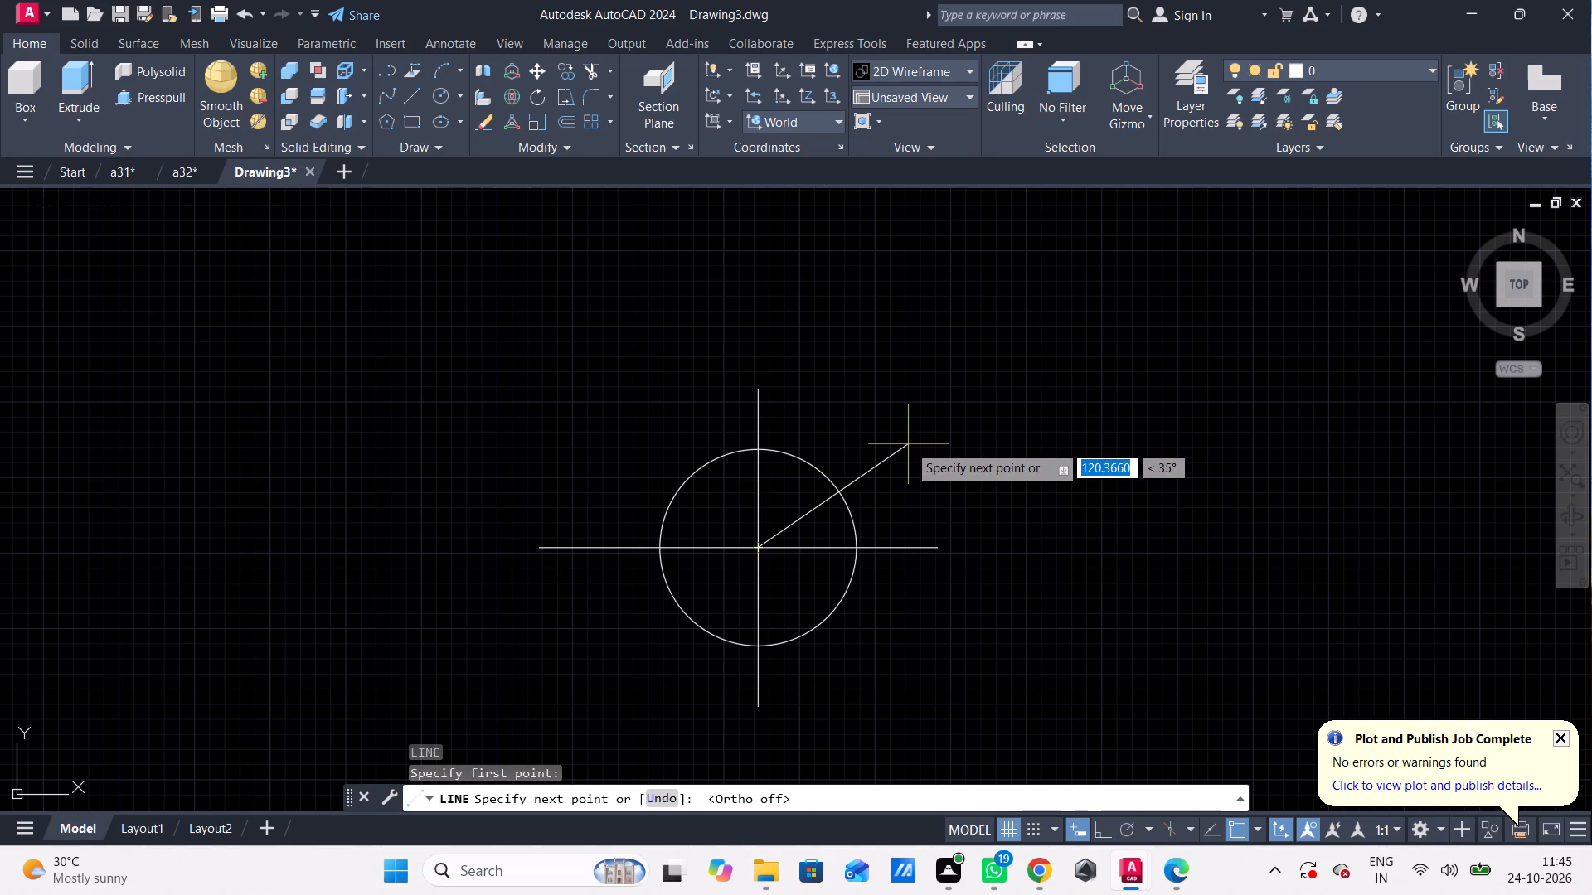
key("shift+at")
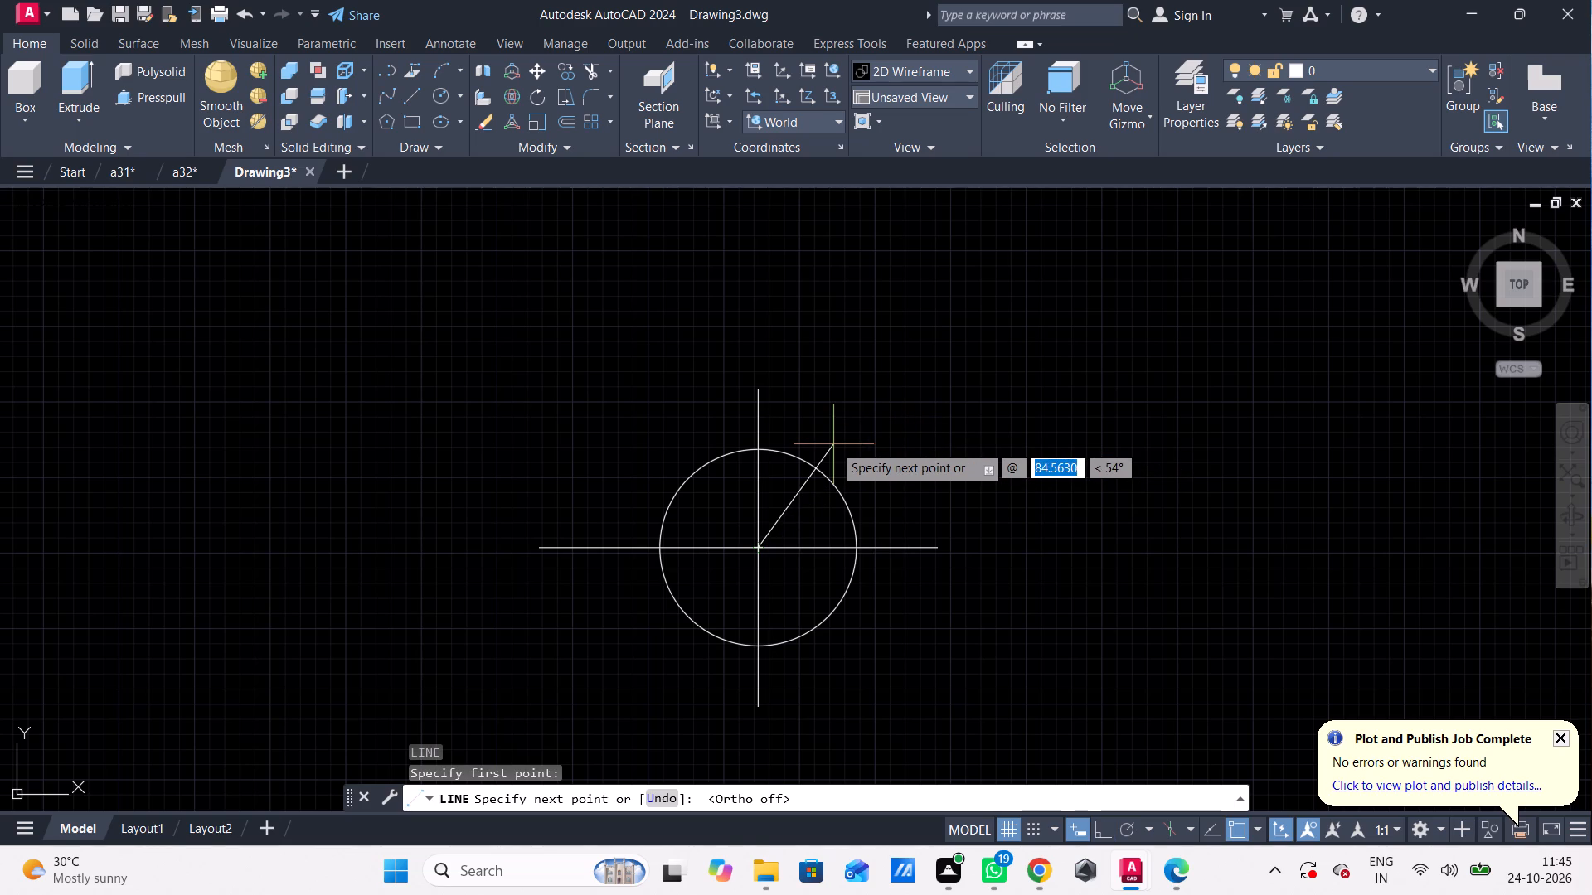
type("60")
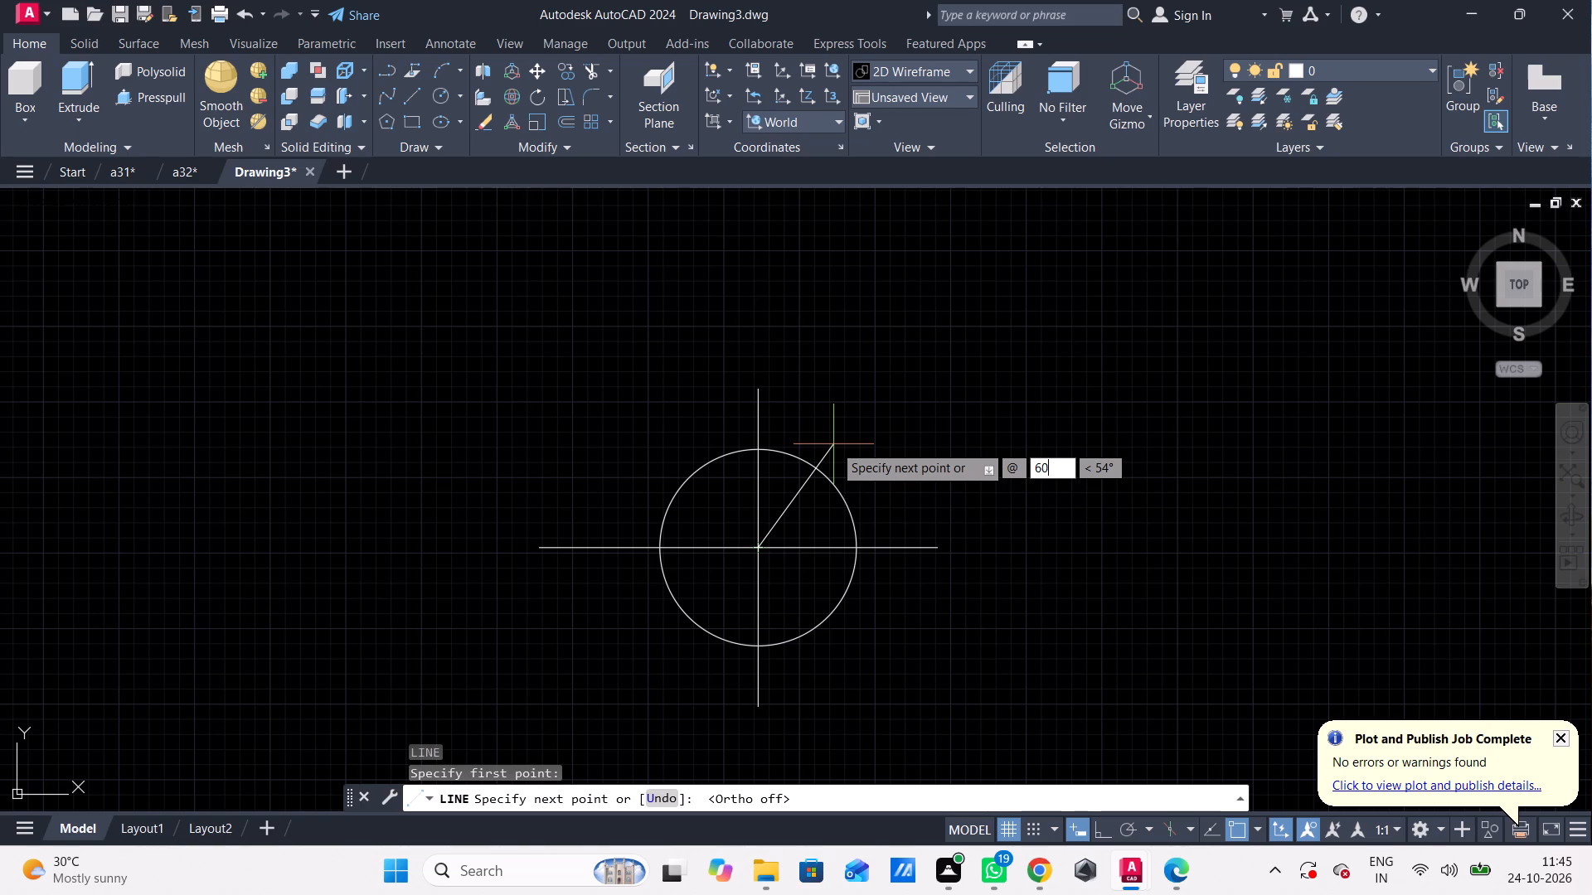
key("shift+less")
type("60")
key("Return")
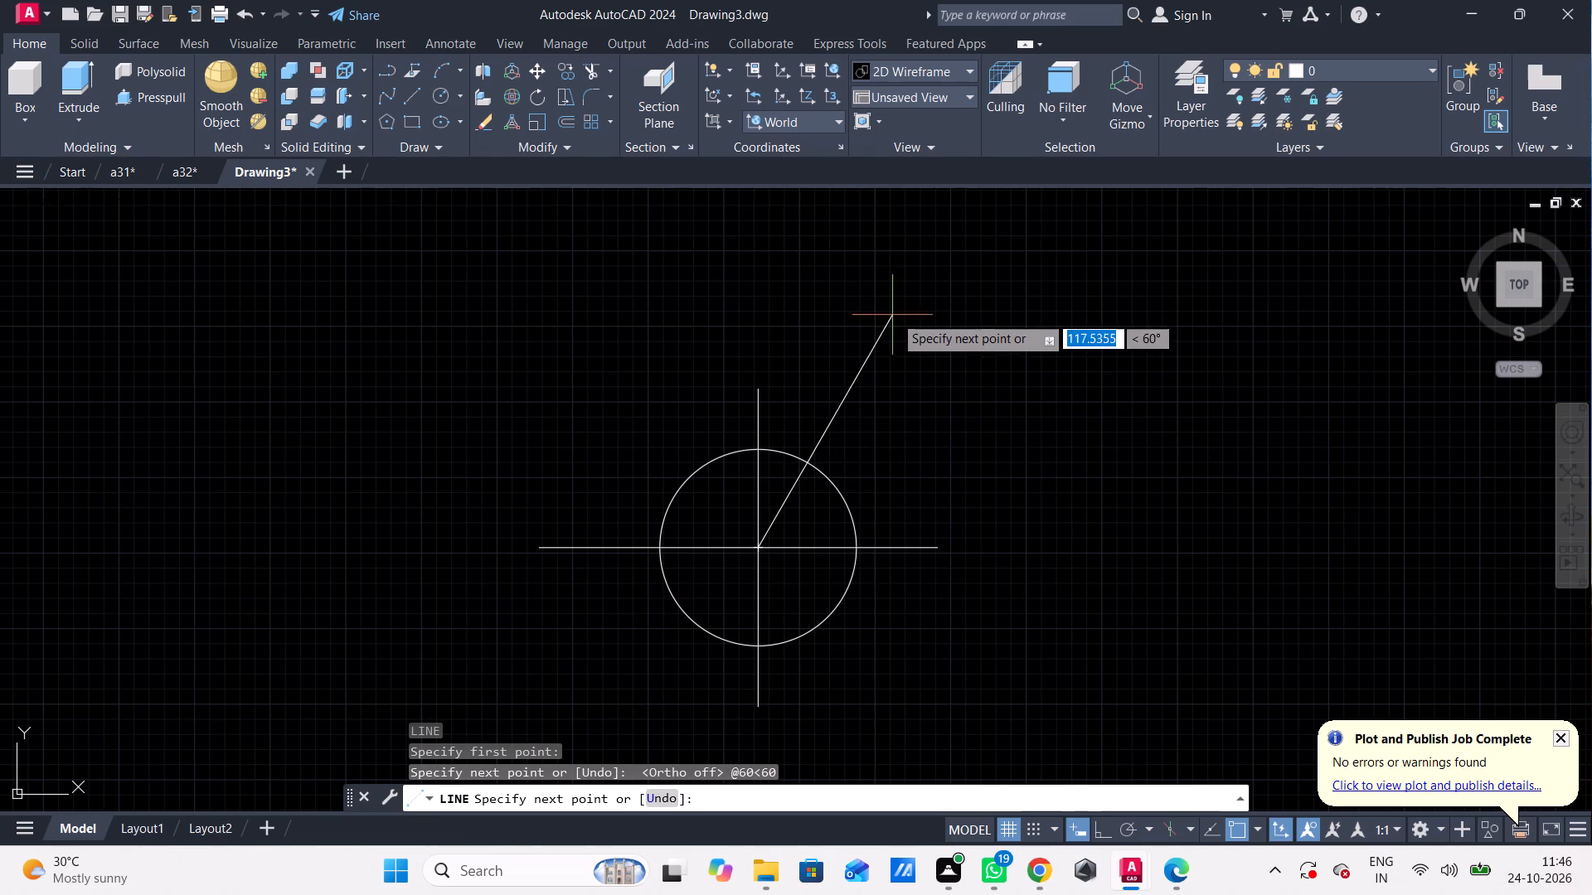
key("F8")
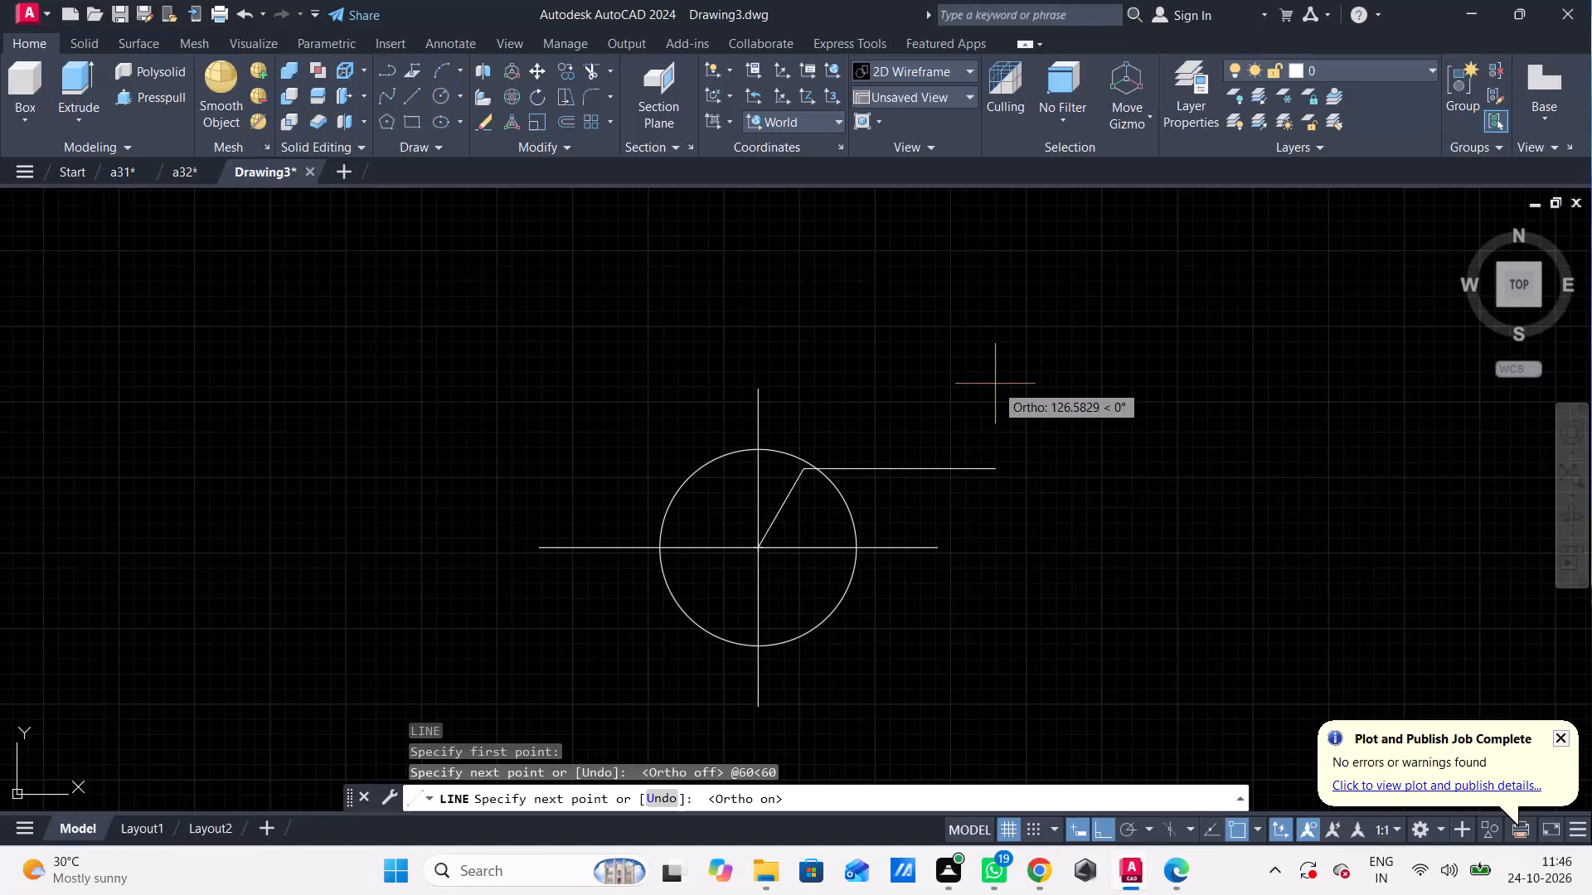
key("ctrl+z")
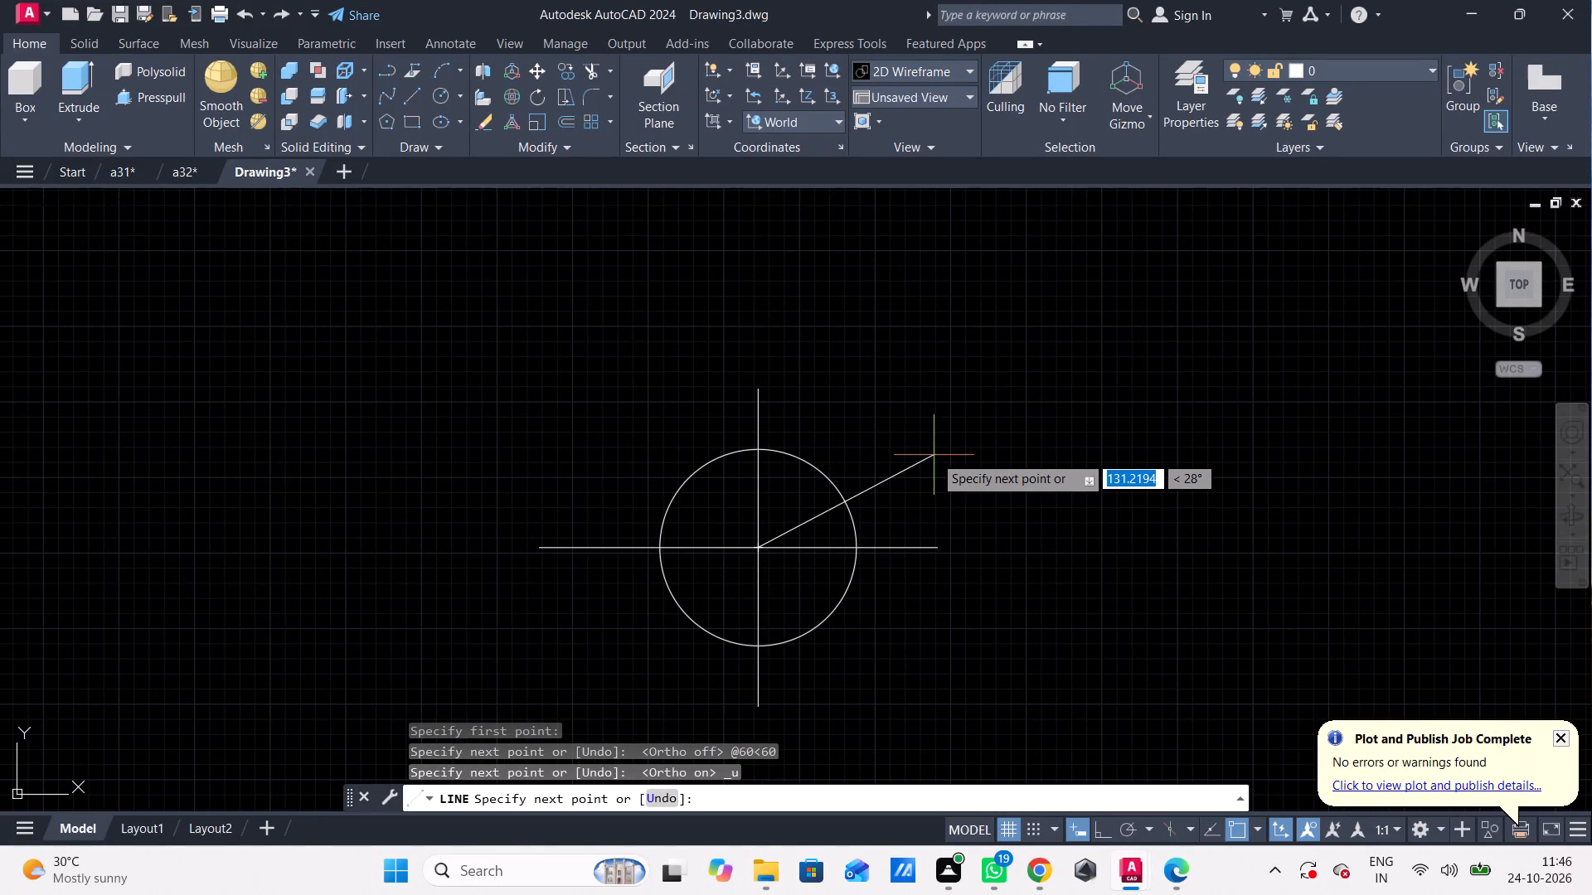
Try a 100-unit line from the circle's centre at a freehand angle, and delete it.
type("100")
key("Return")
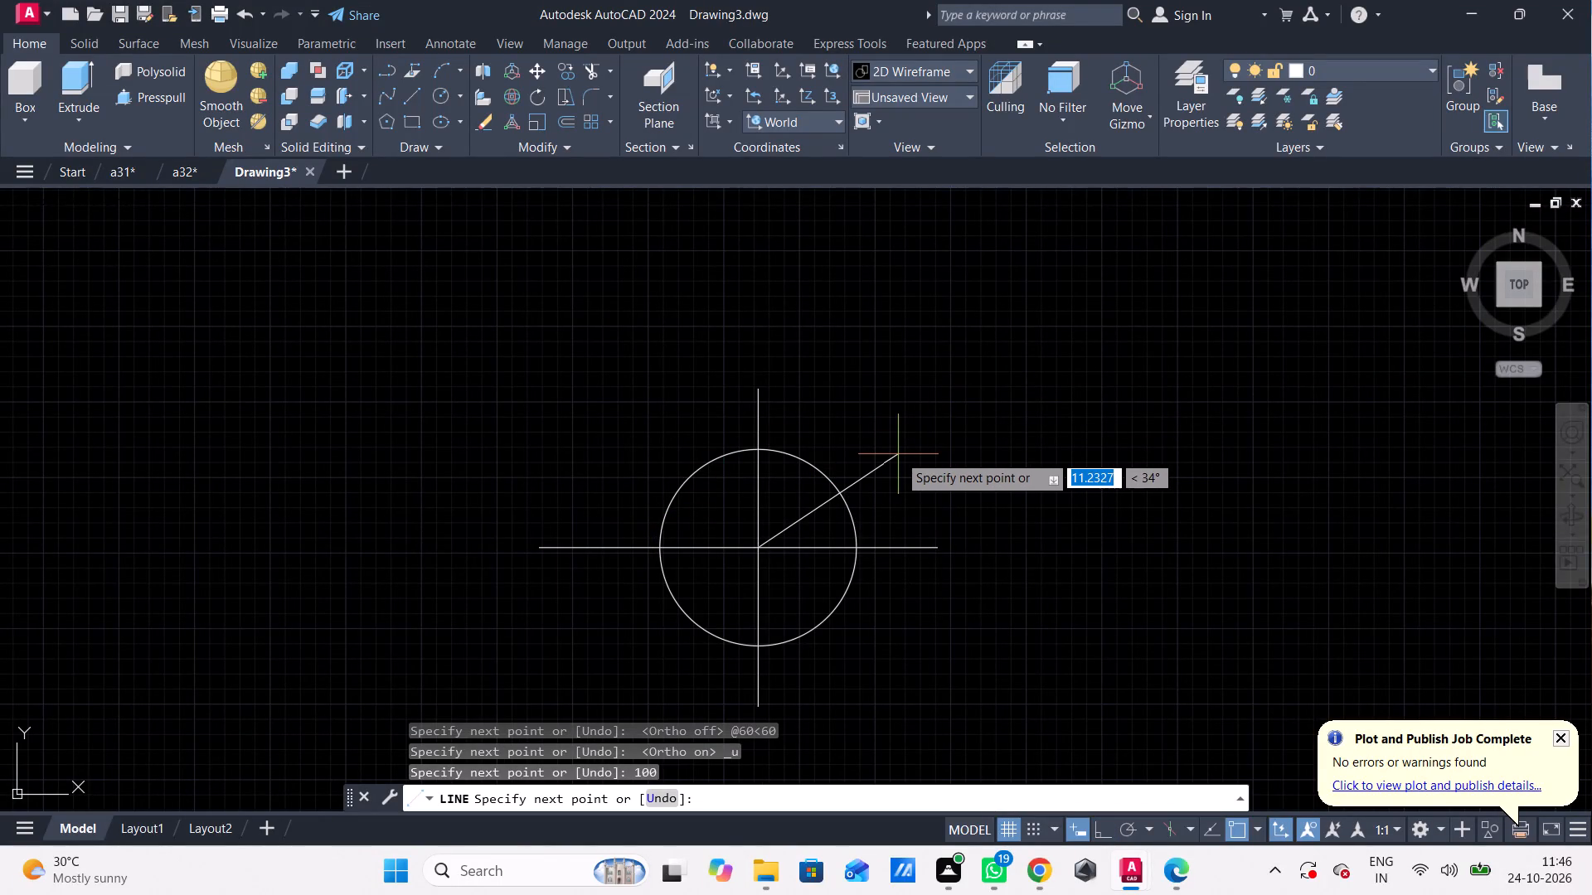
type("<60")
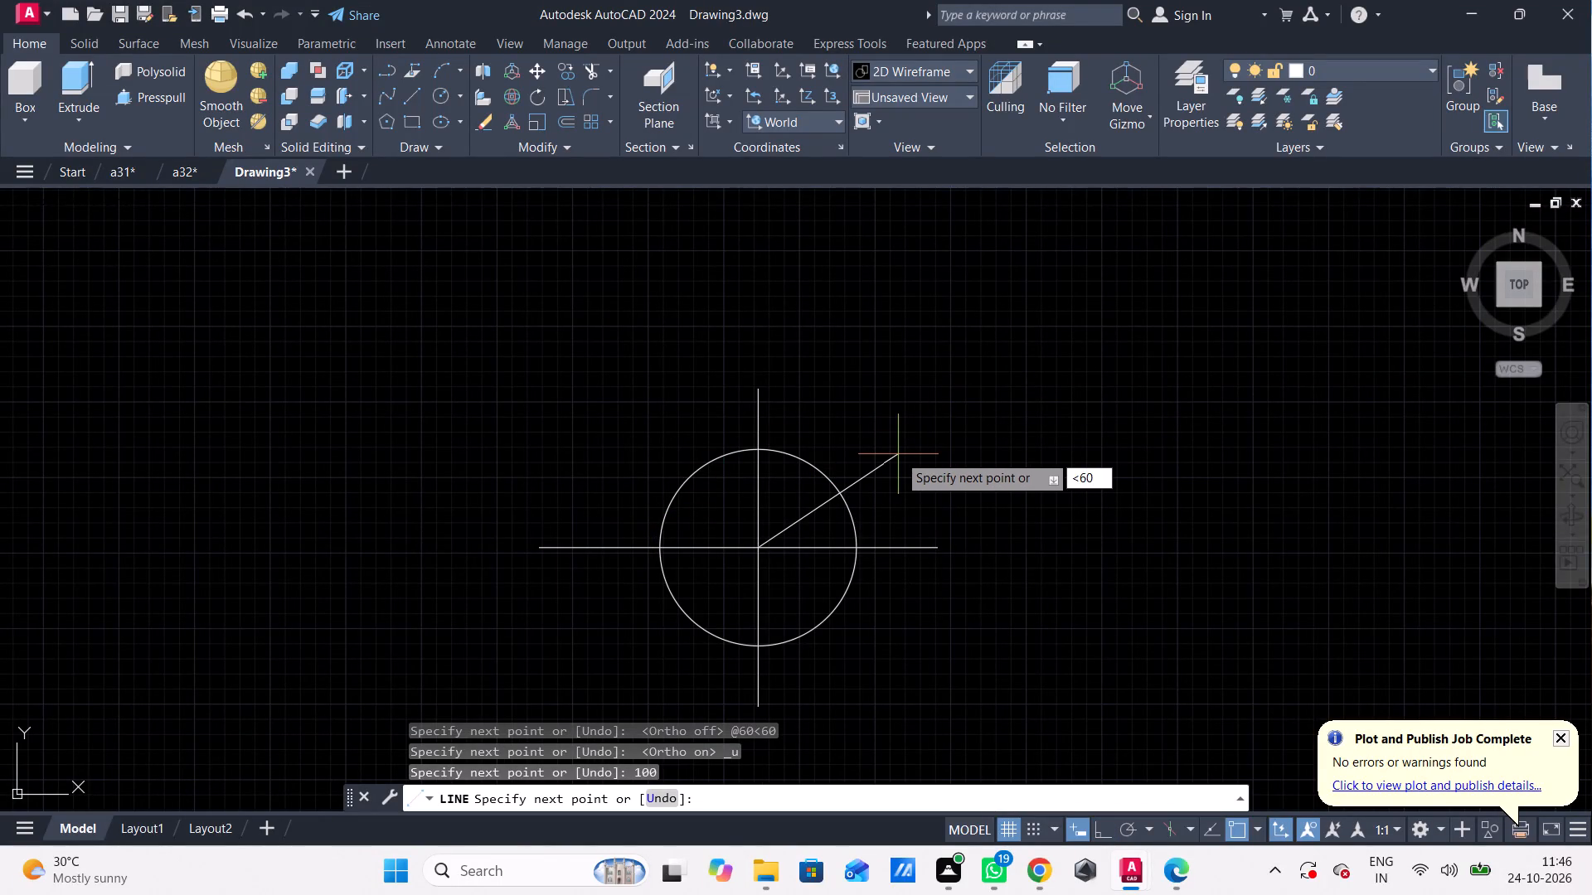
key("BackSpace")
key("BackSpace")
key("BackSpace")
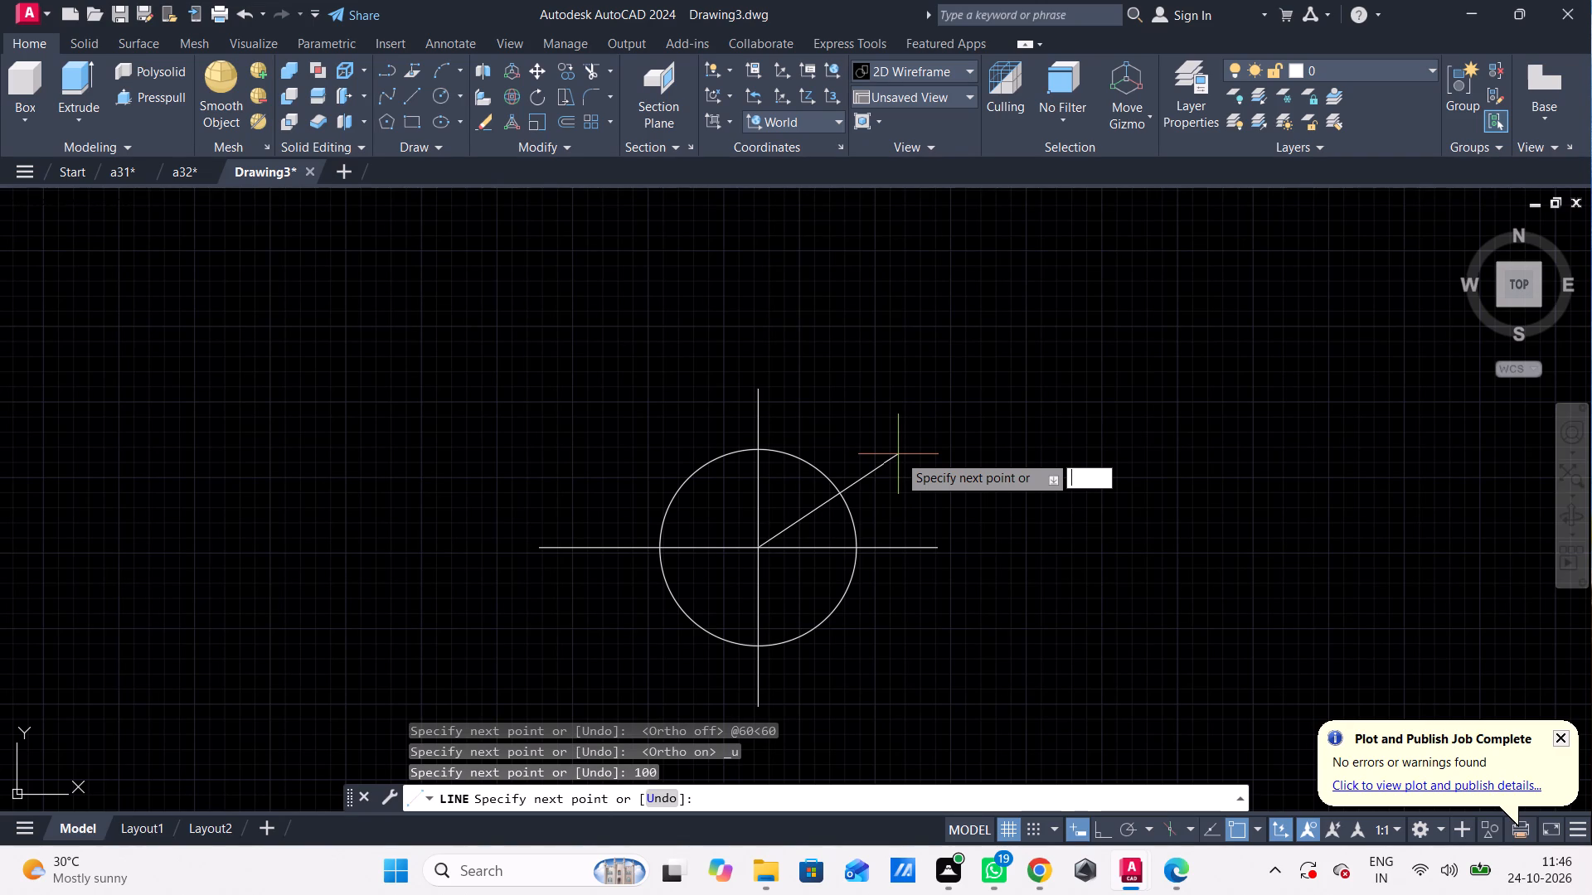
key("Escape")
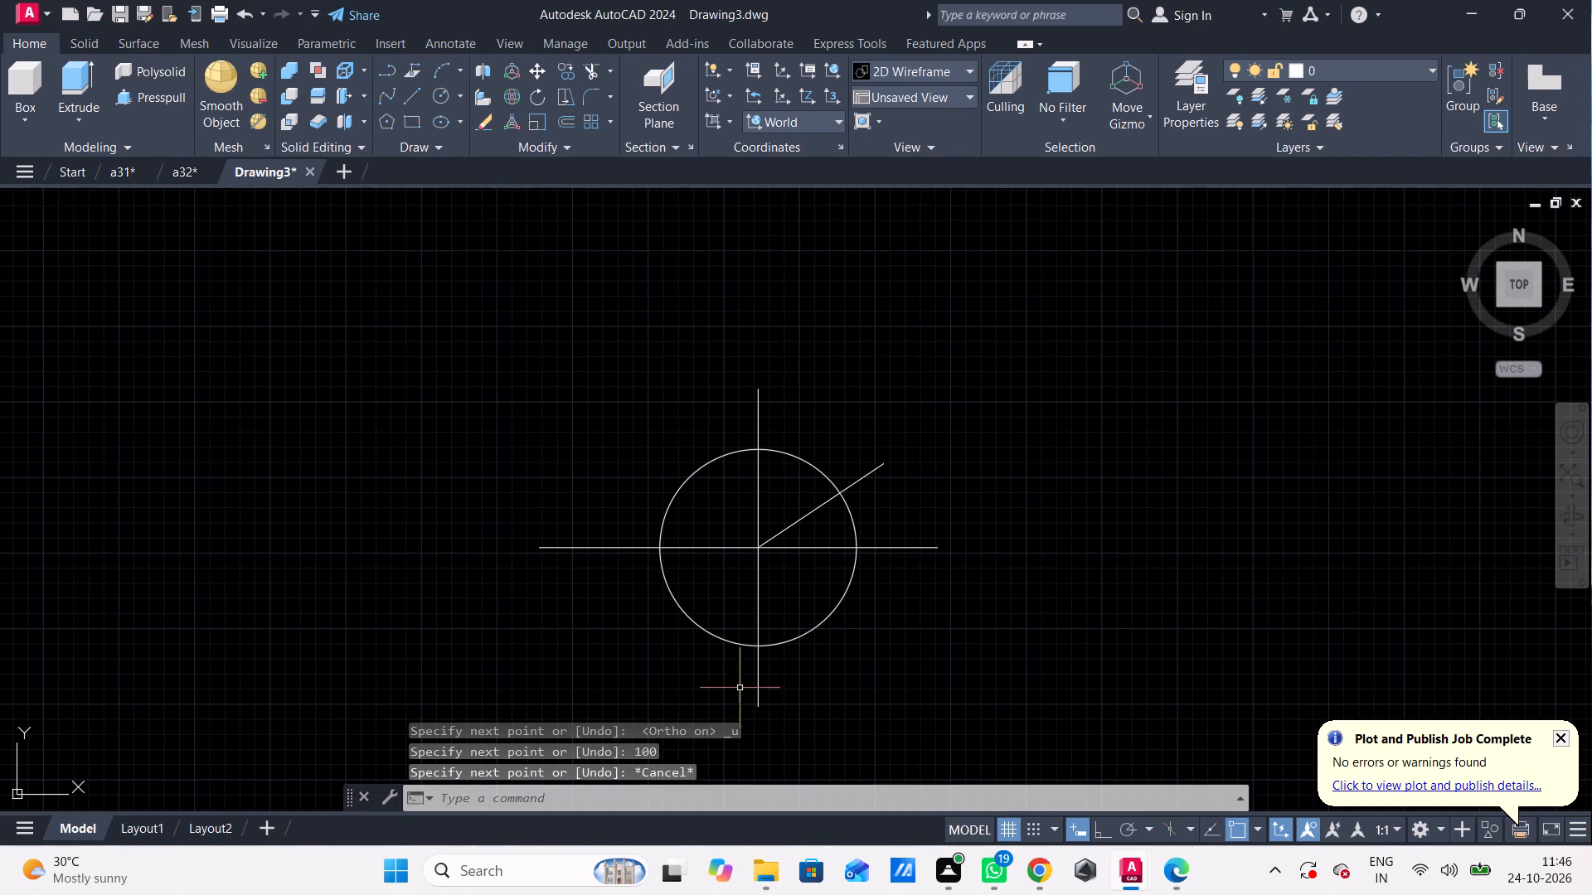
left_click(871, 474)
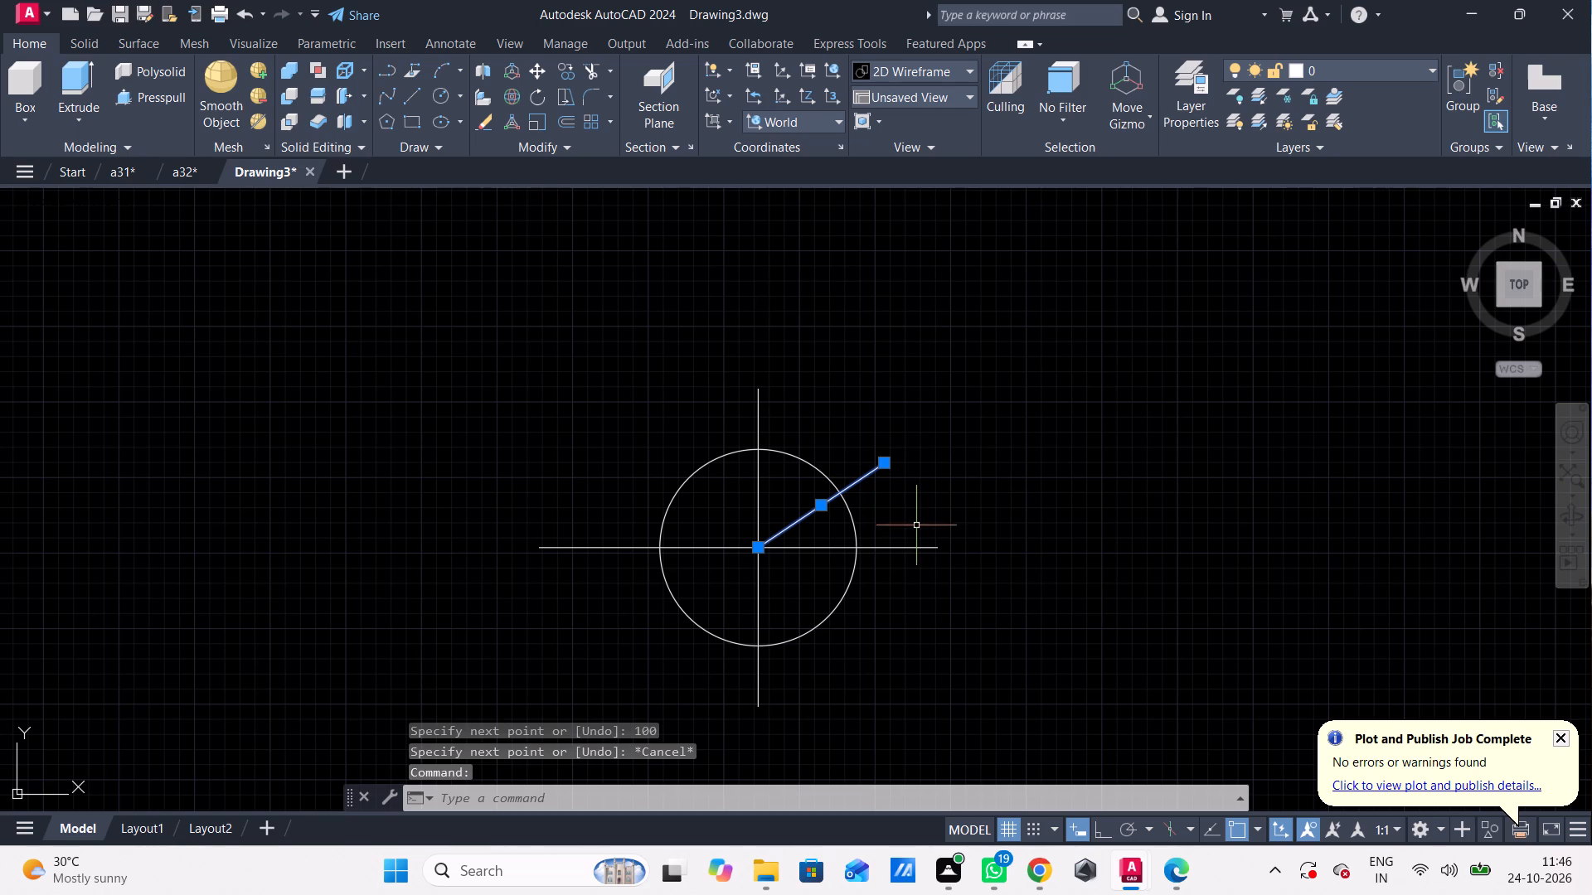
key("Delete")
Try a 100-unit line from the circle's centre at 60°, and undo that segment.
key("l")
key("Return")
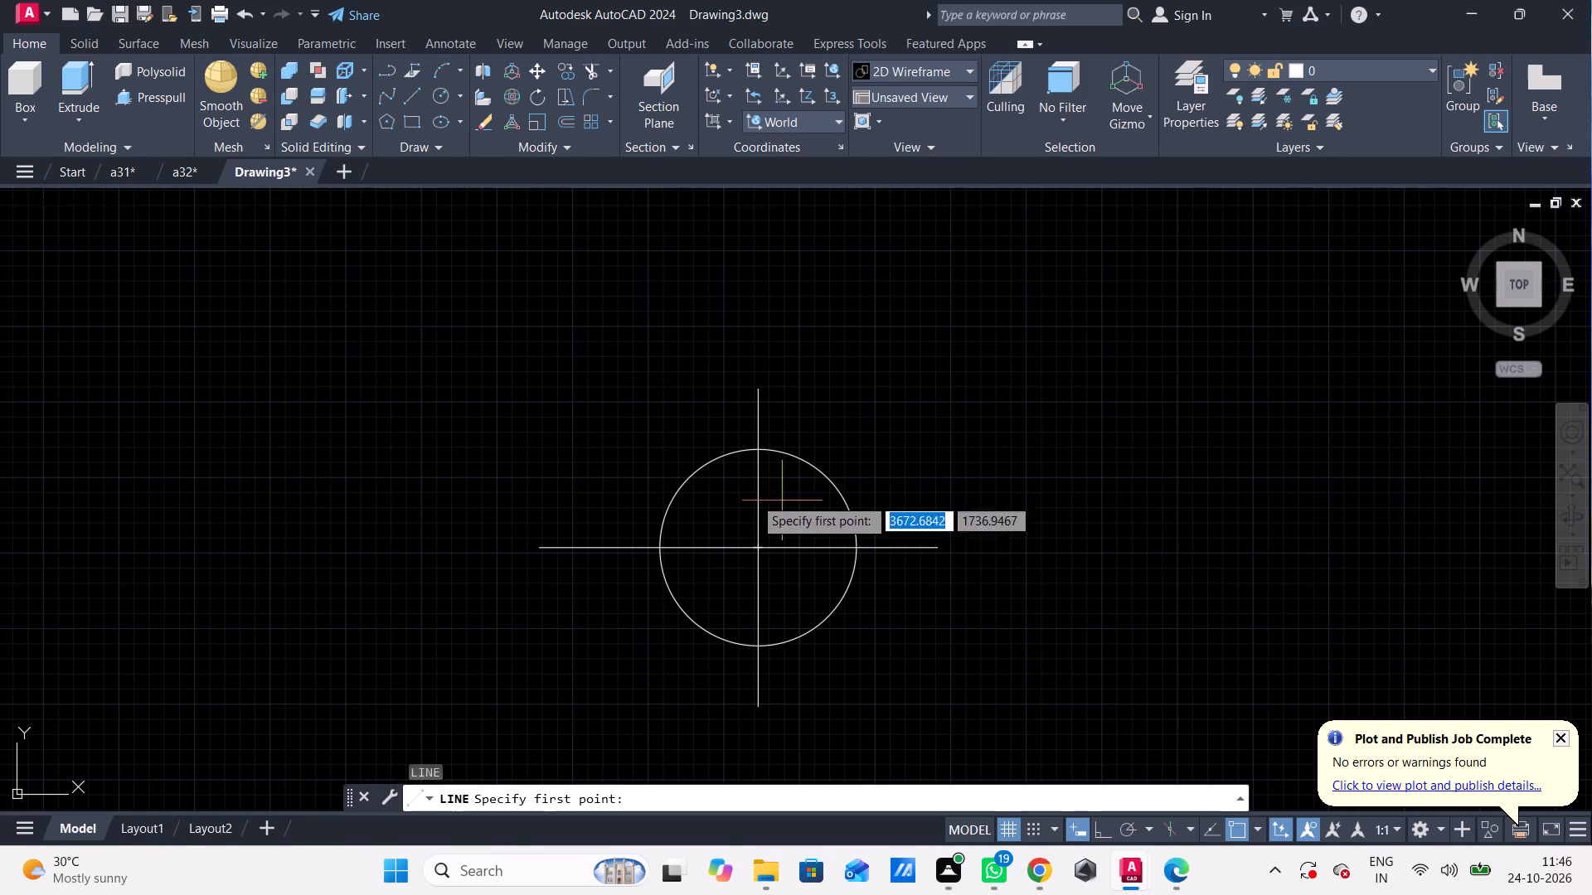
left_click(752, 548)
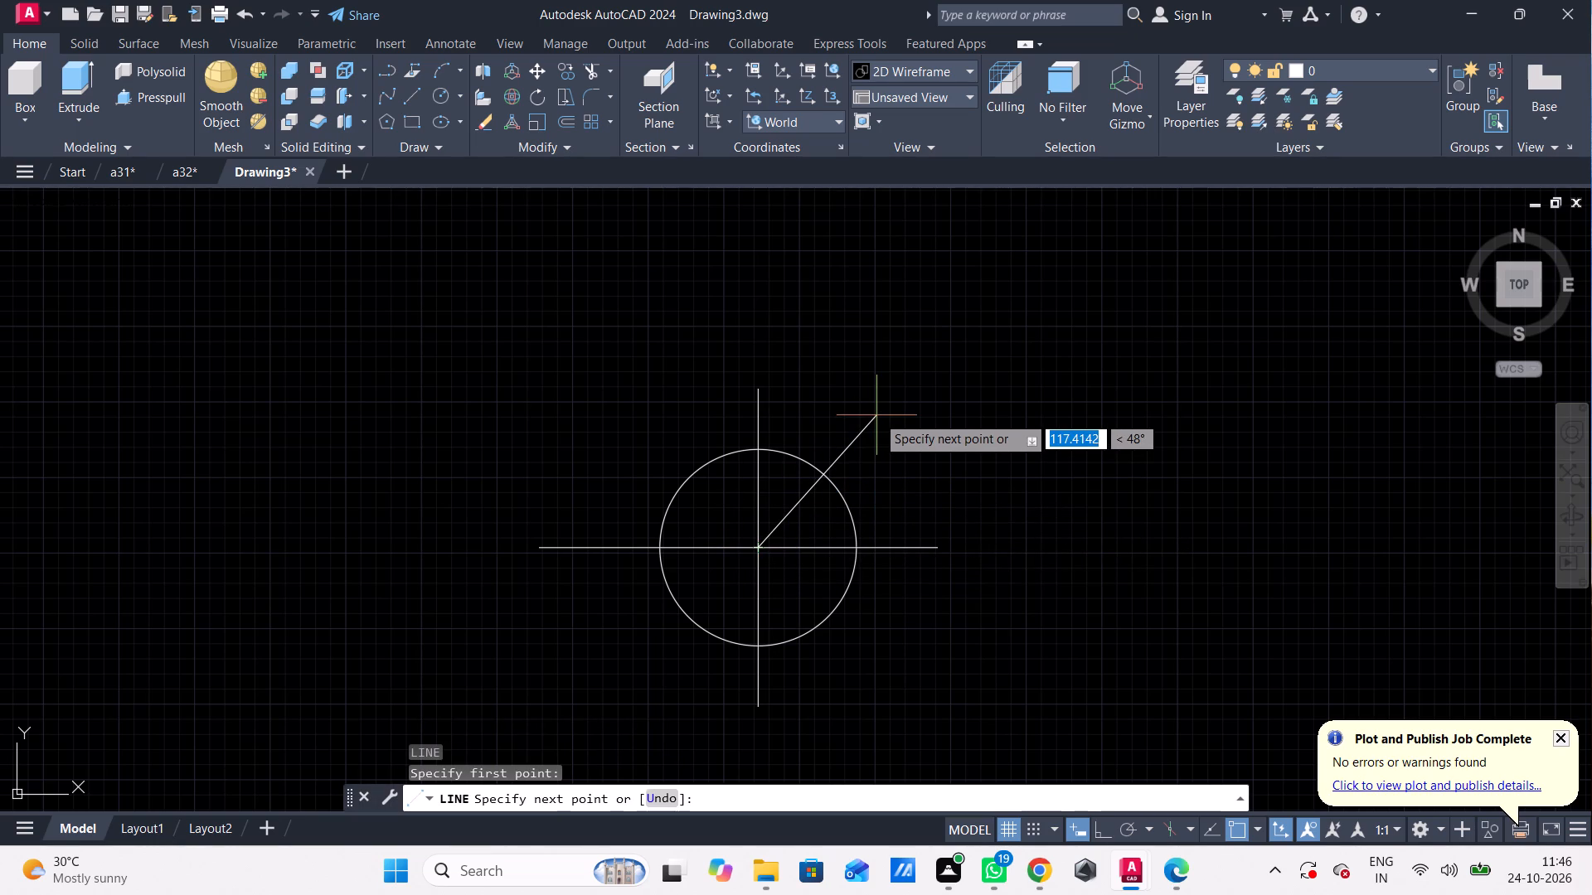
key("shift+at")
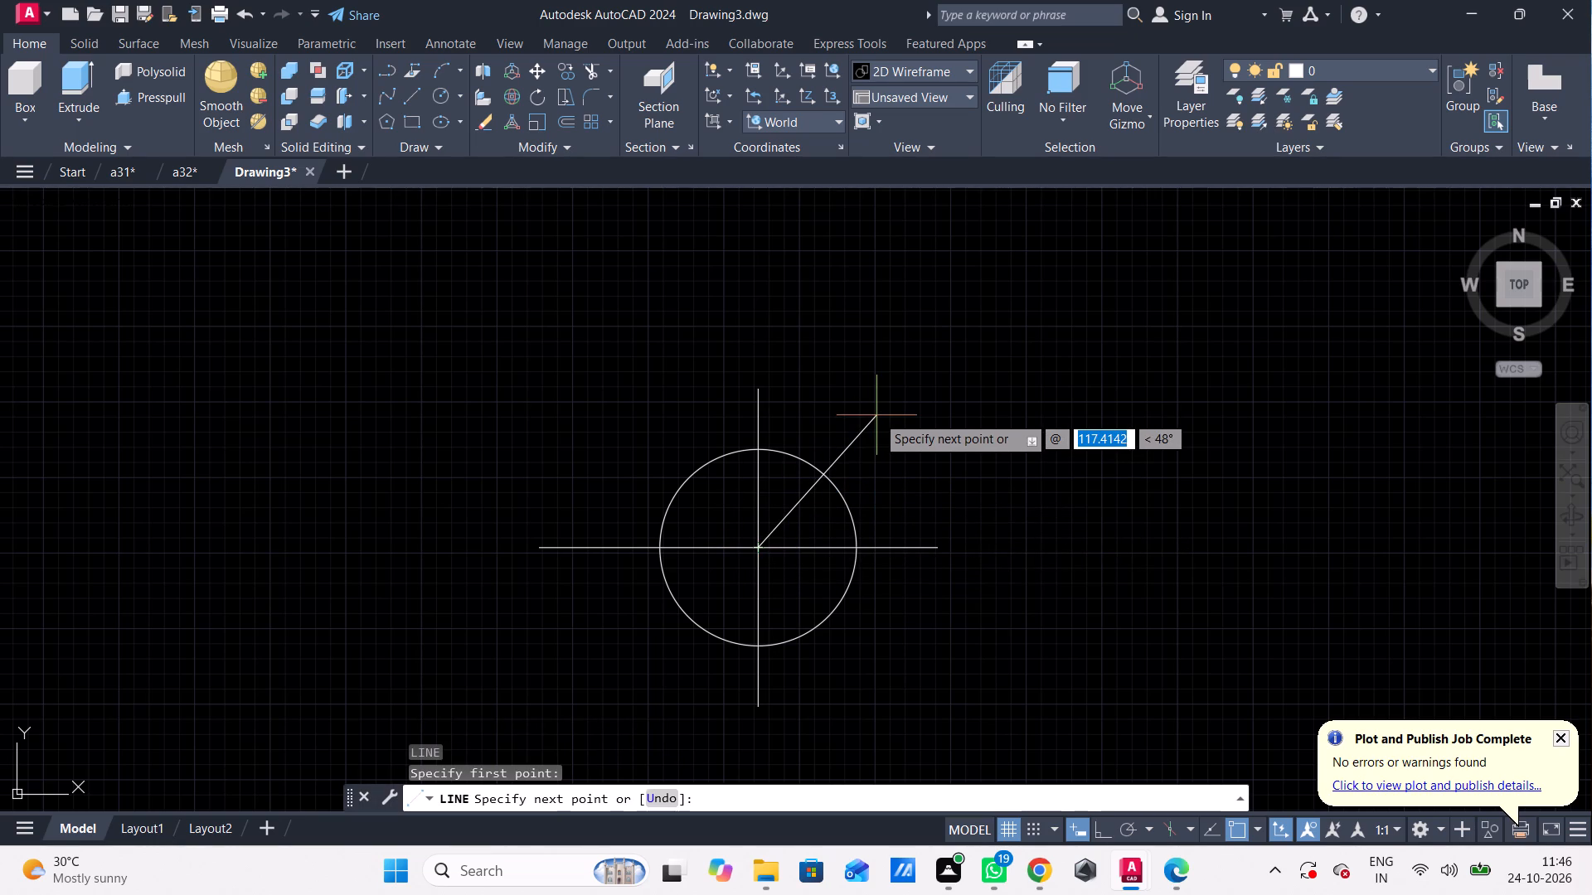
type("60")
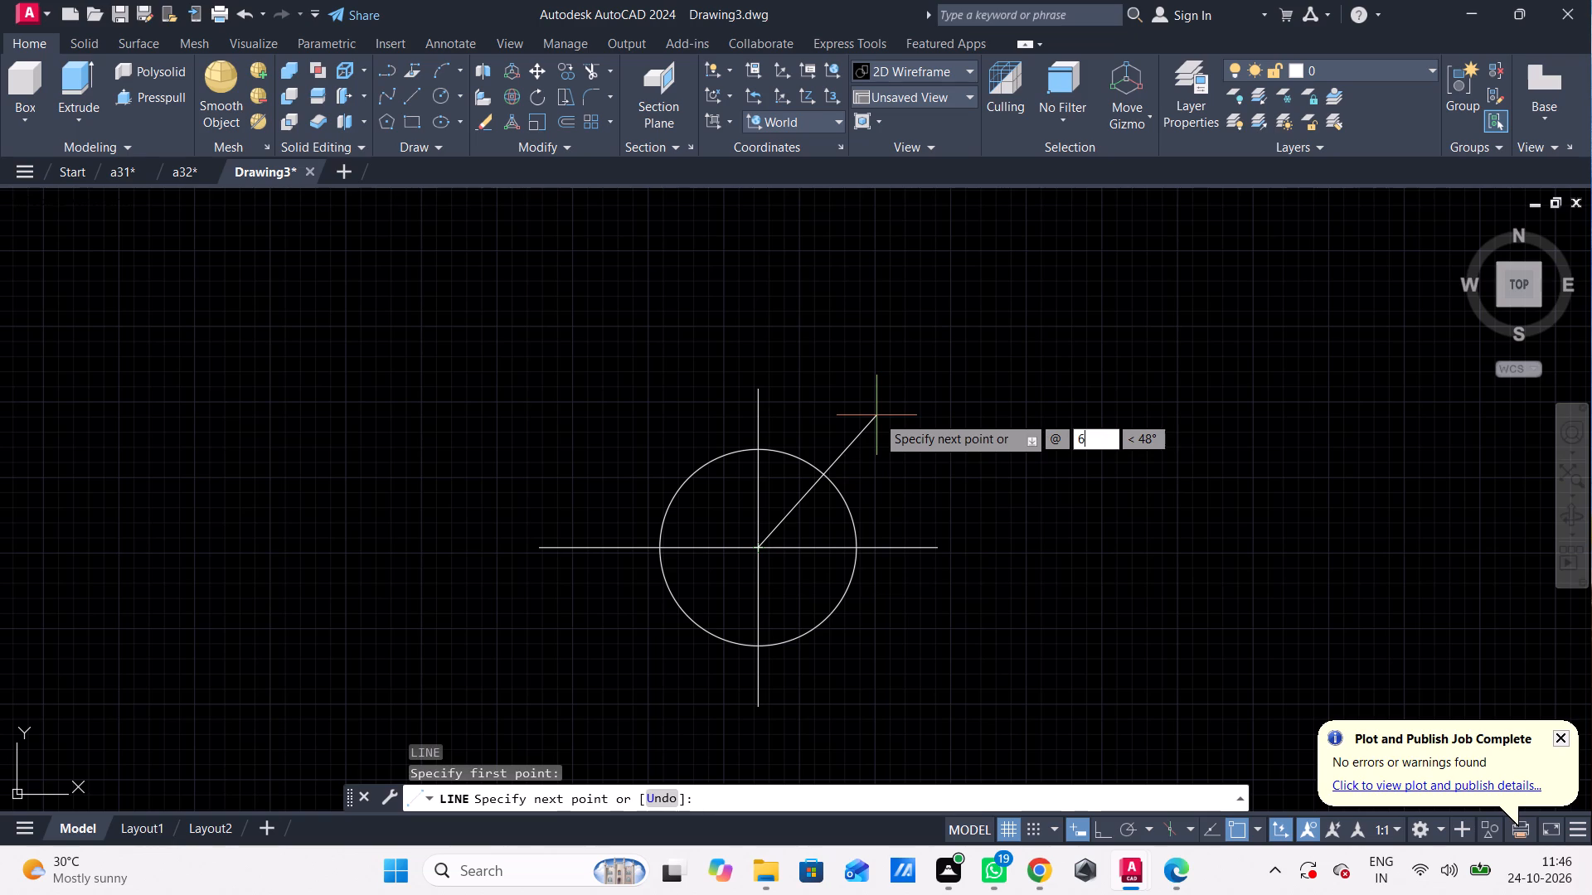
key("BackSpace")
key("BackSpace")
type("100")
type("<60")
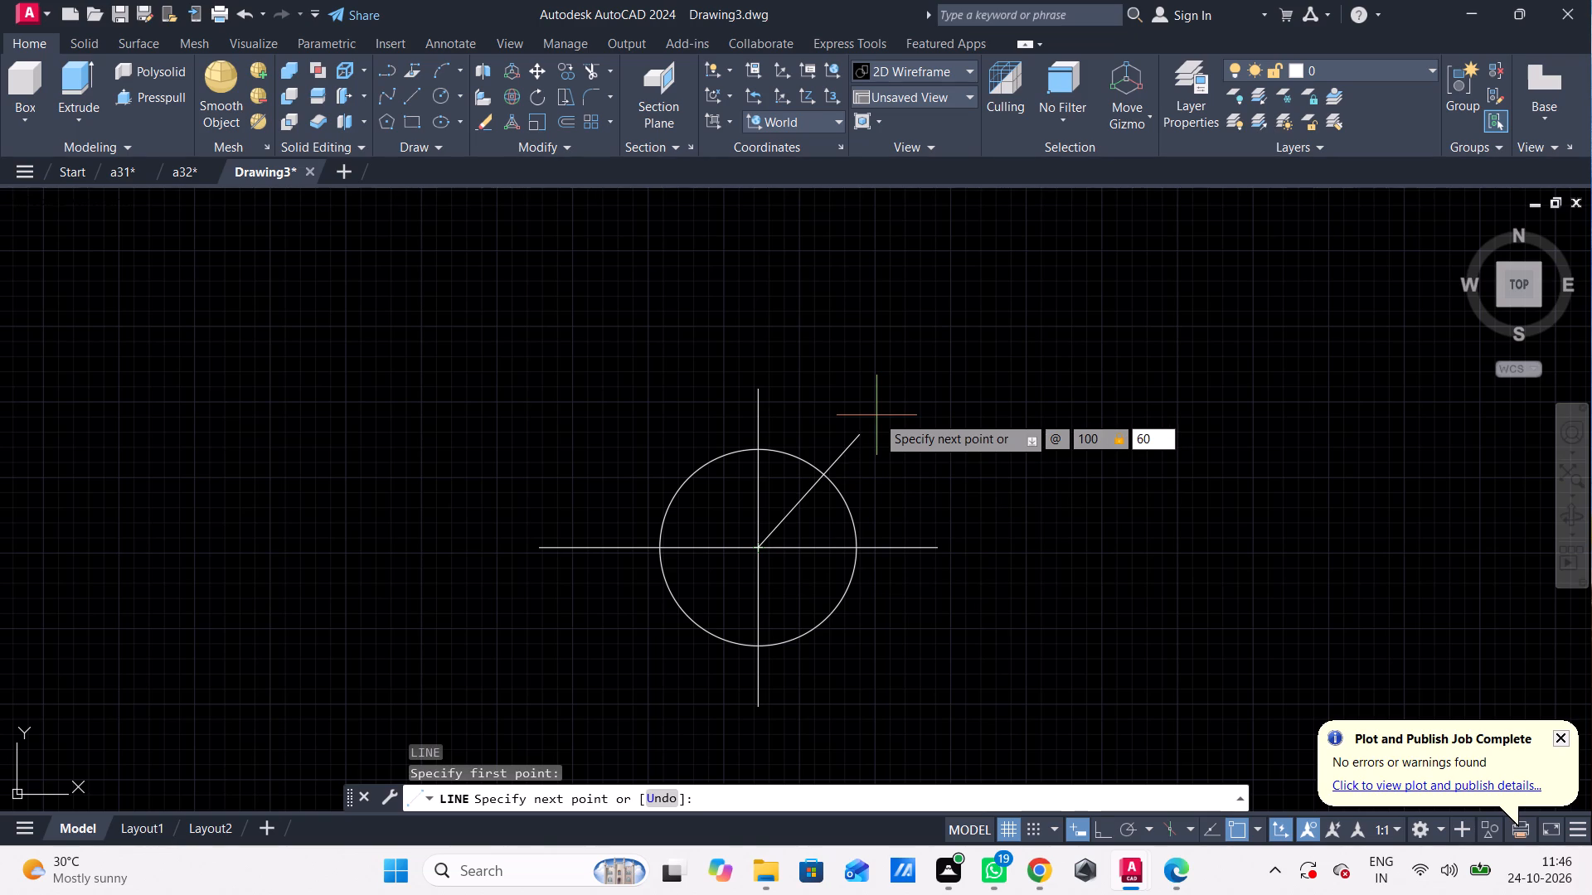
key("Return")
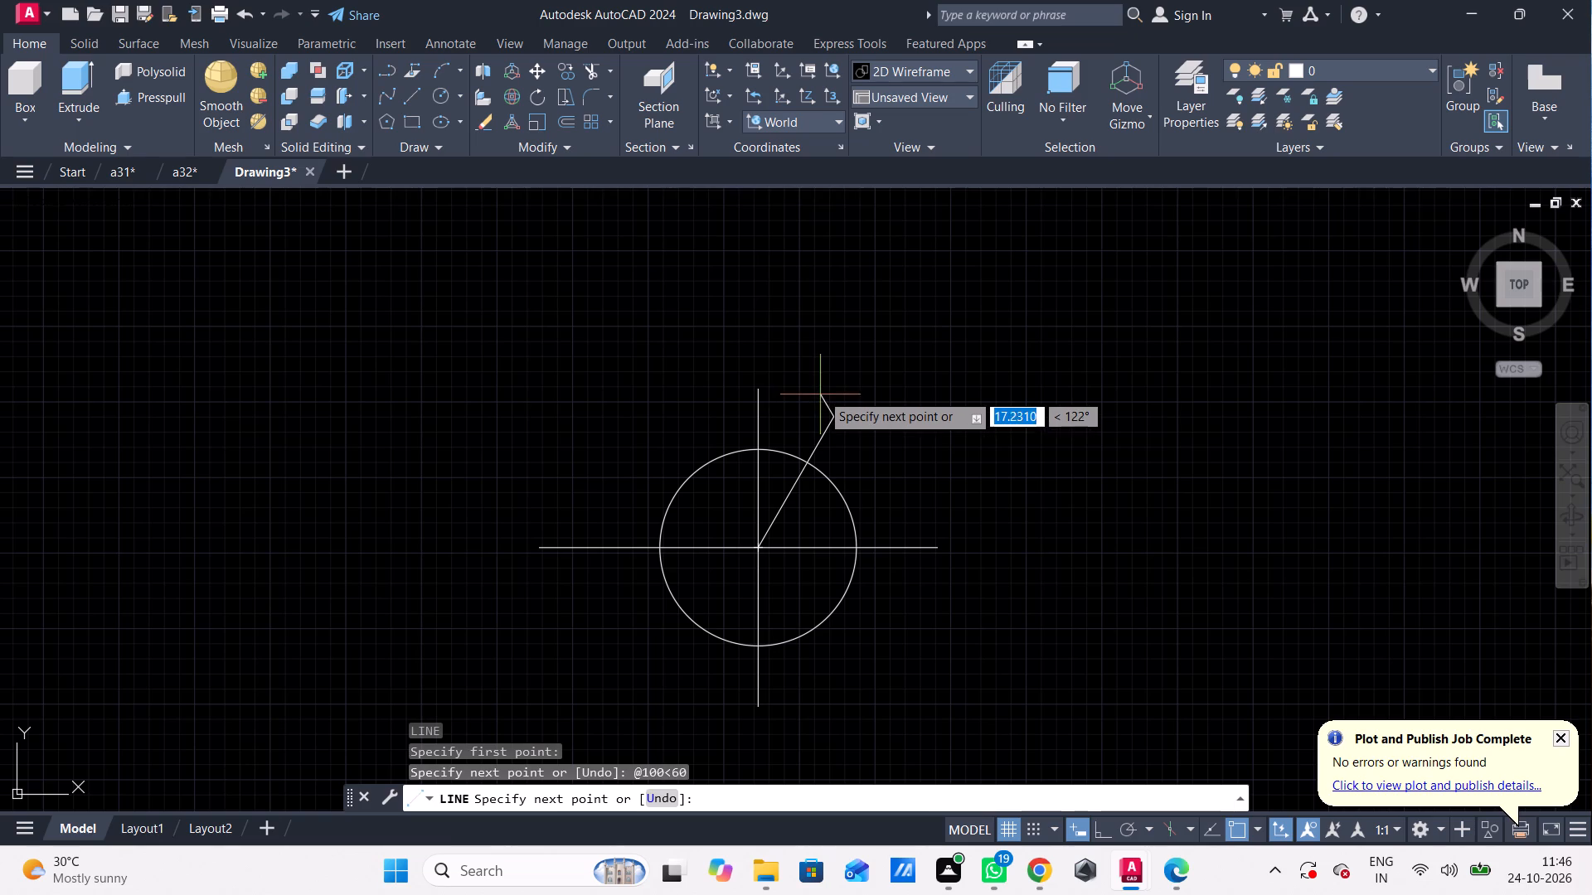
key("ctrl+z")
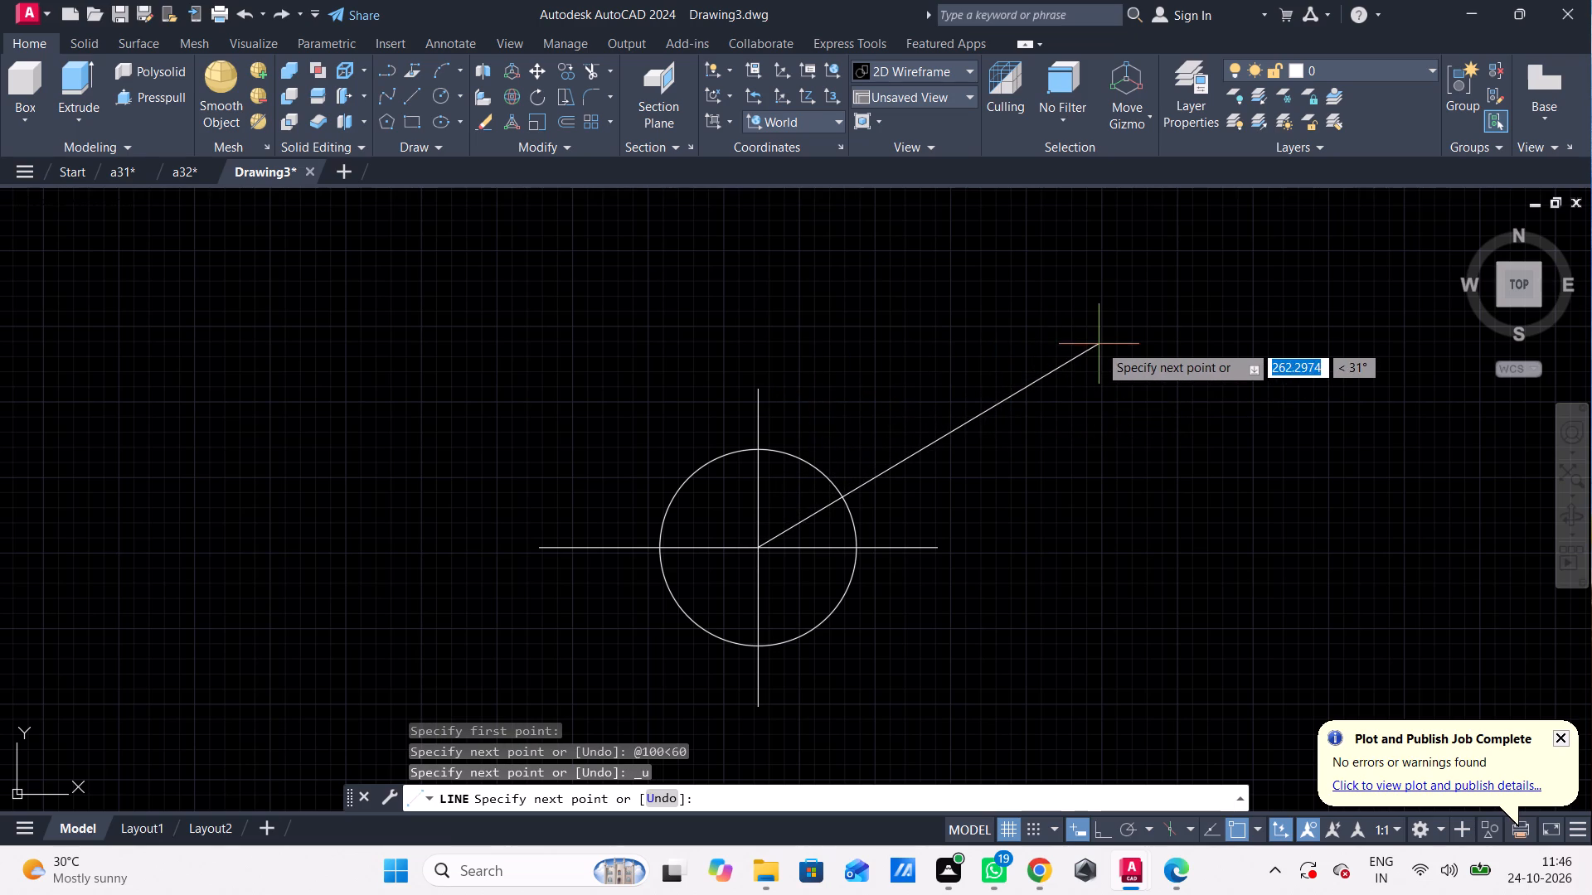
Draw the line from the circle's centre 200 units long at 30°, ending it after that segment.
type("20")
key("0")
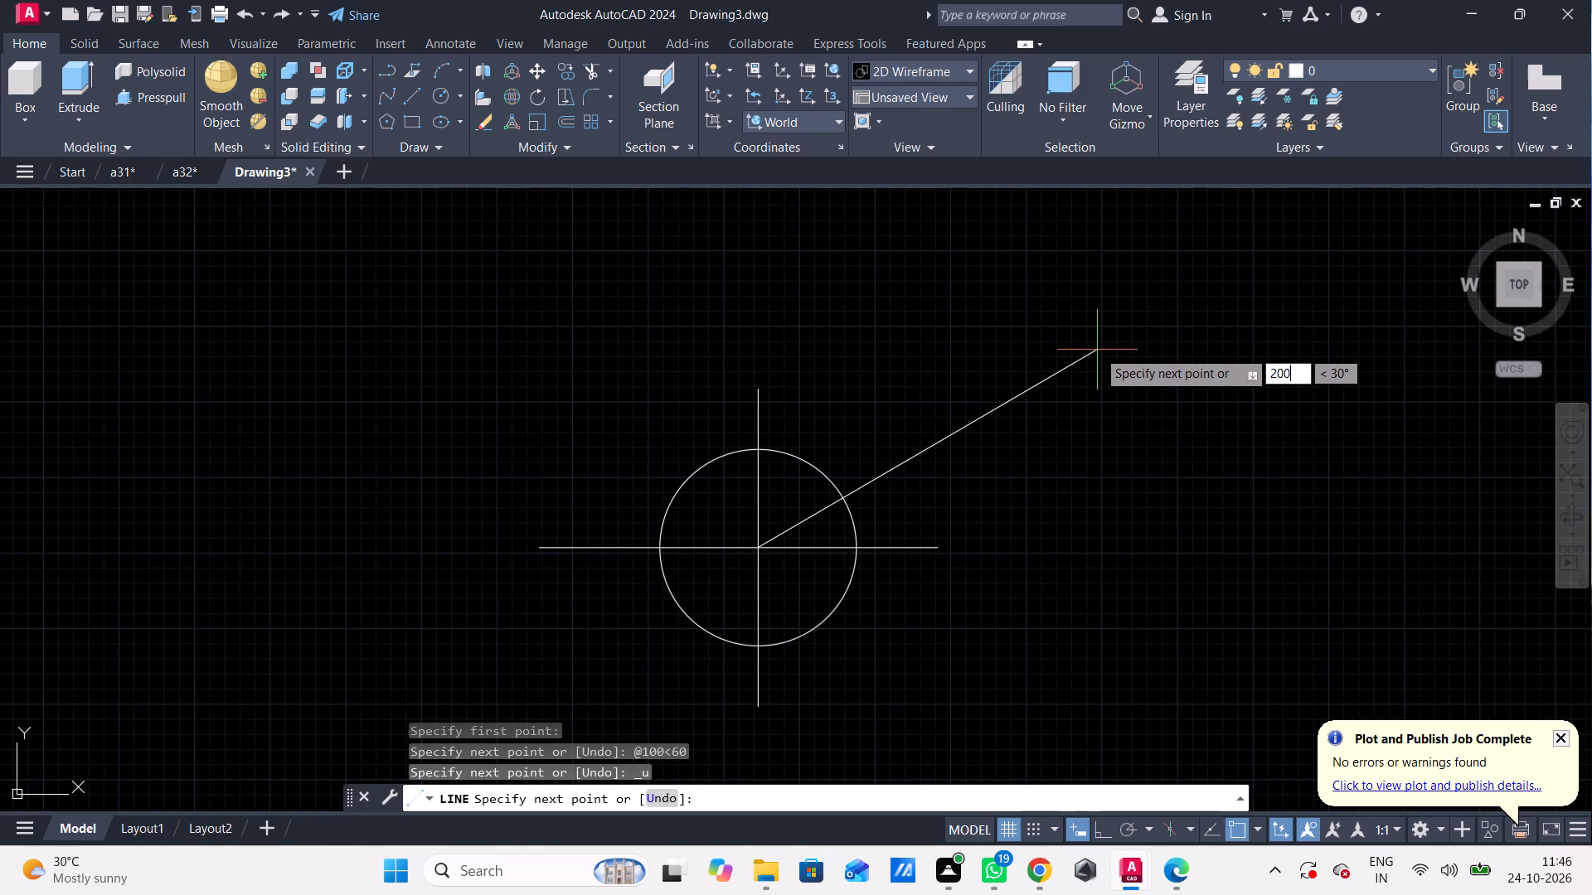
type("<30")
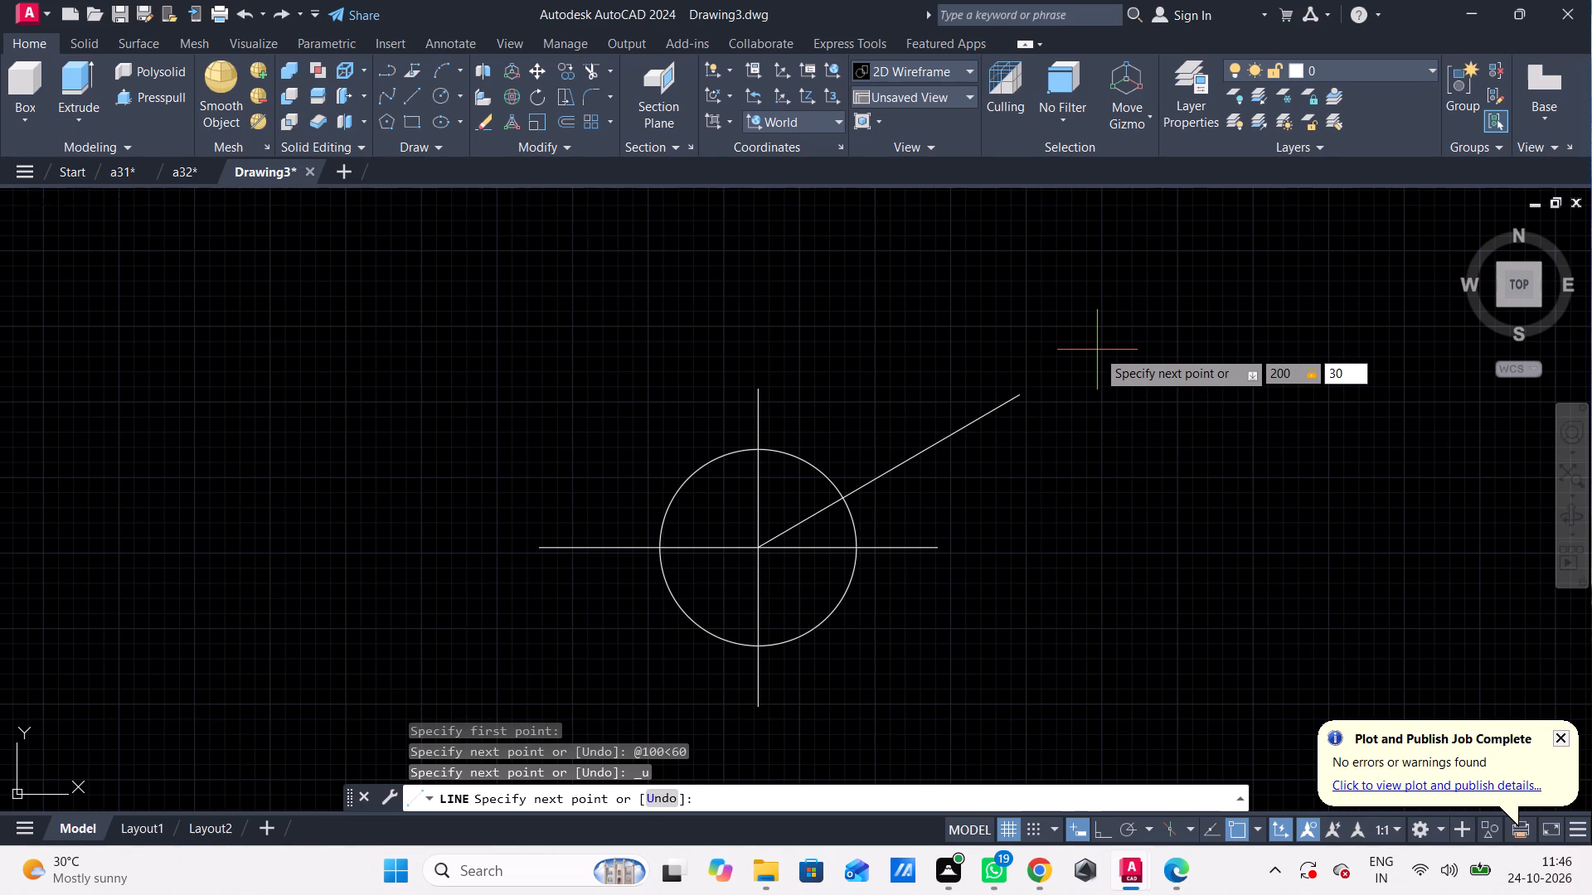
key("Return")
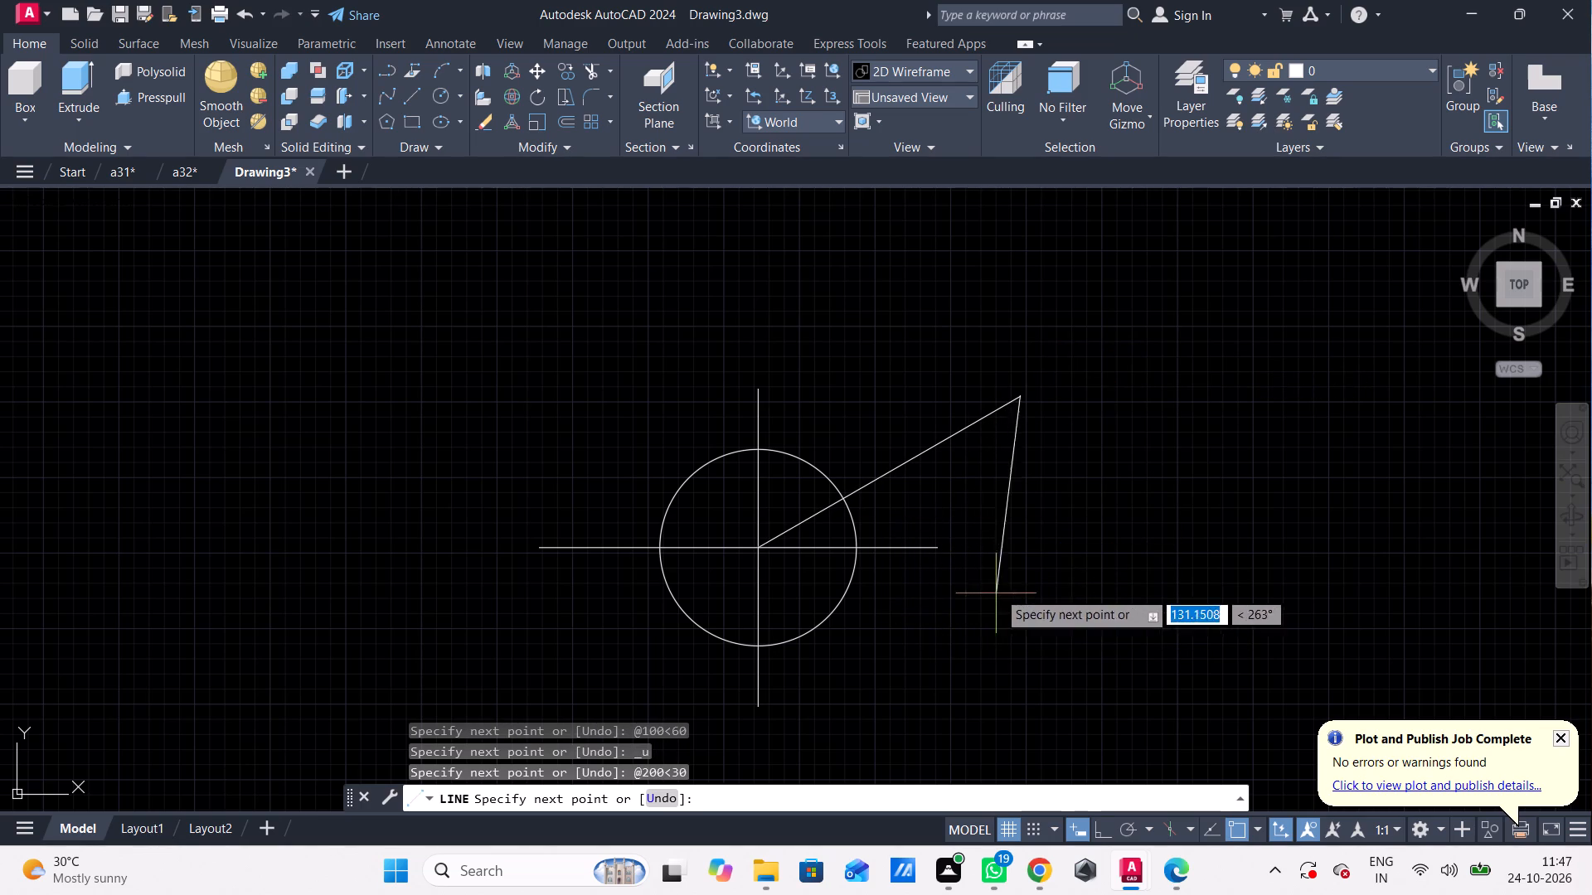
key("Escape")
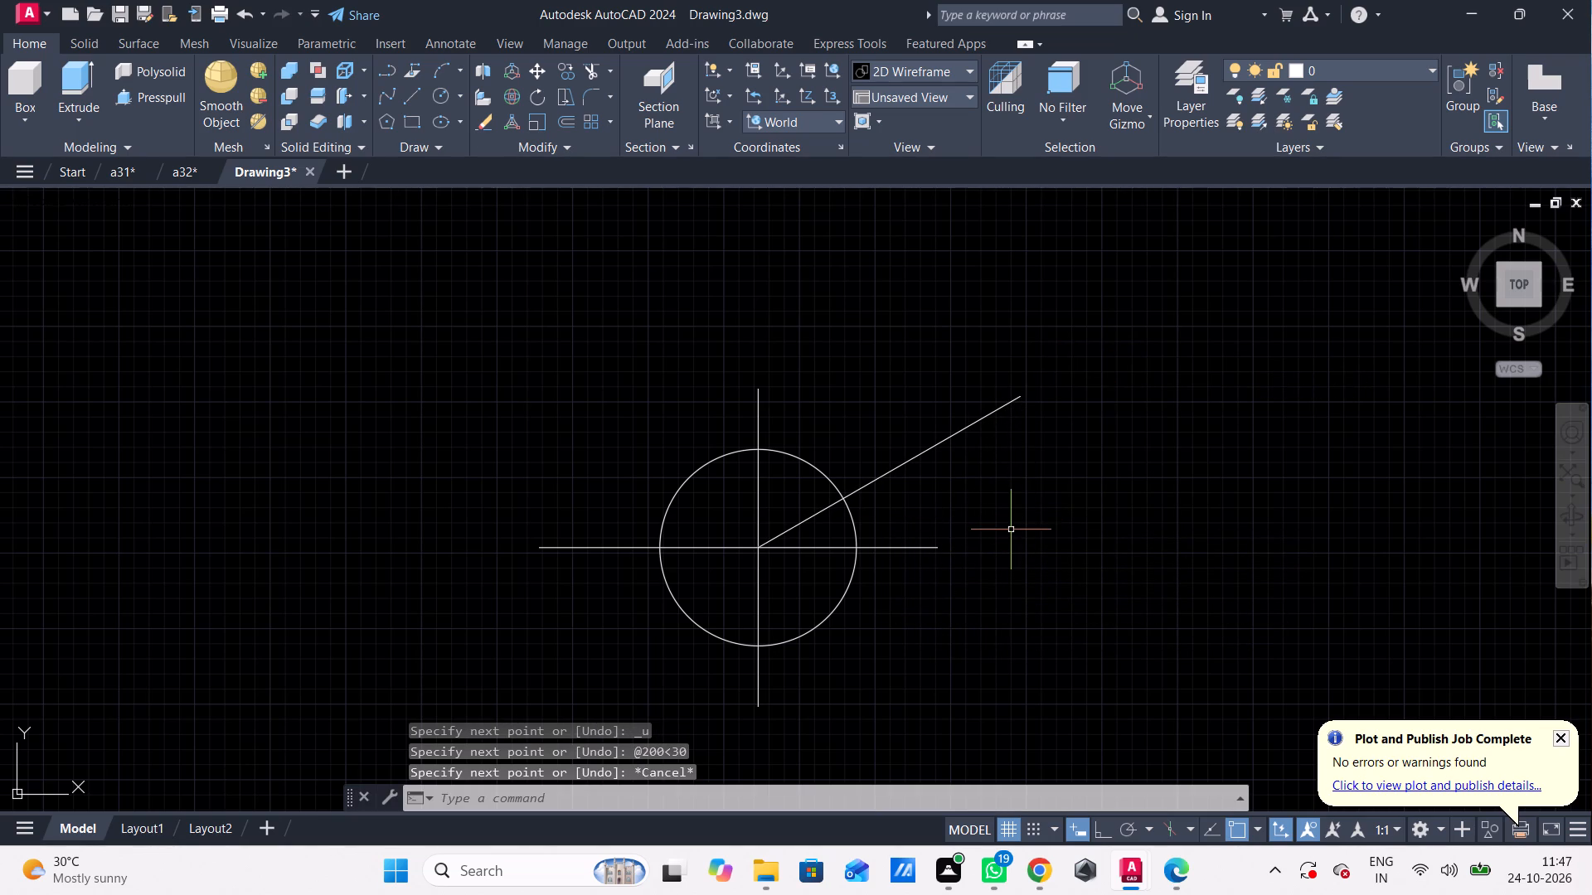
Mirror the 30° line about the vertical centre line, keeping the source line.
left_click(934, 451)
left_click(972, 421)
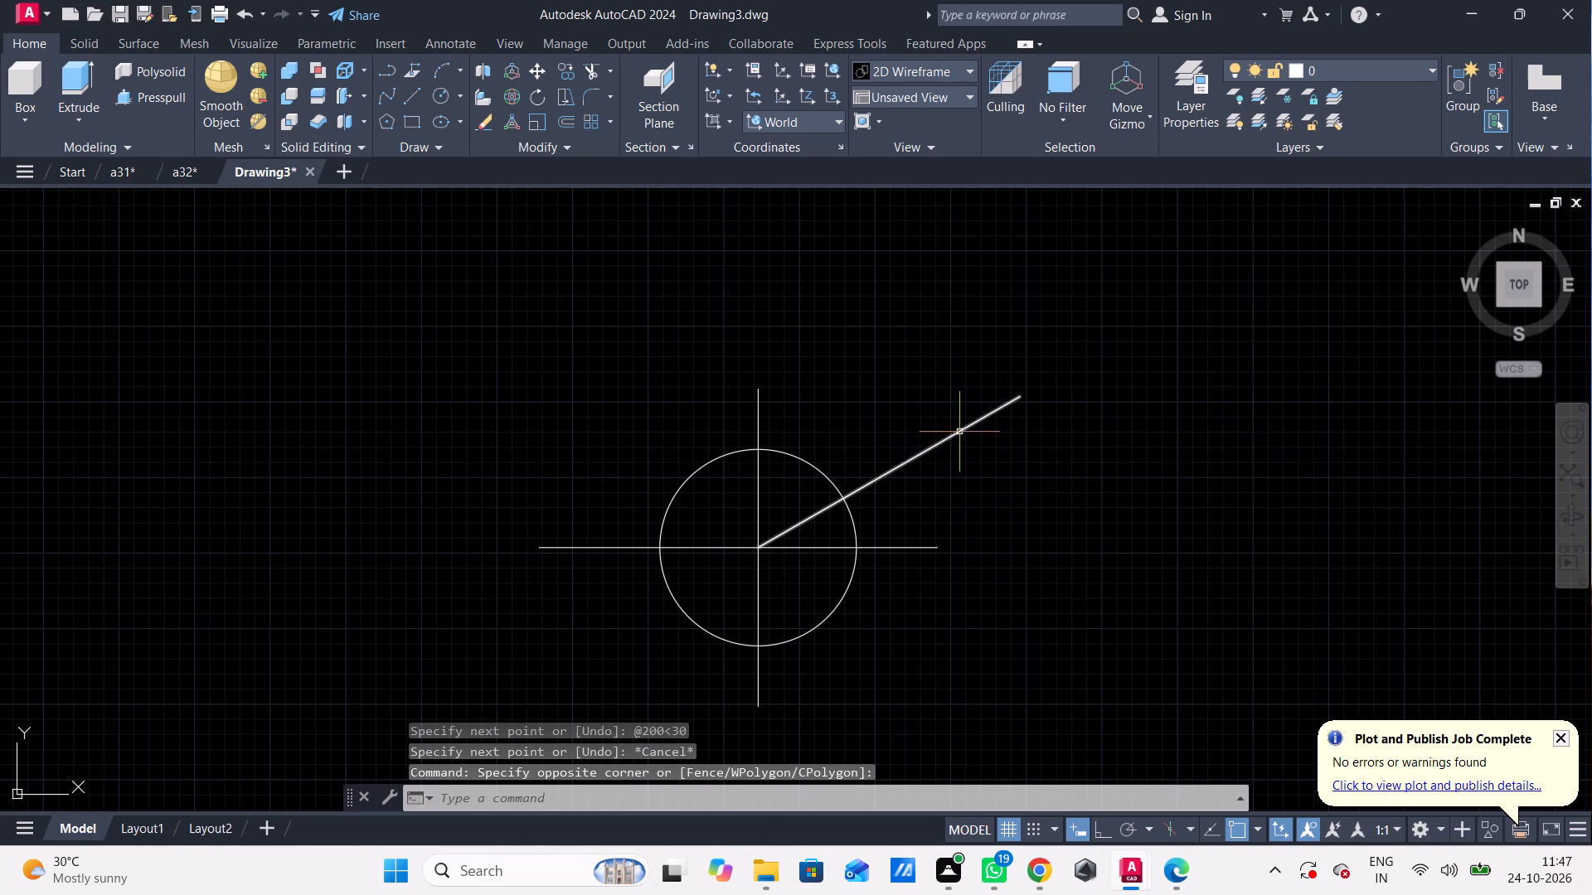
left_click(959, 432)
key("m")
type("i")
key("space")
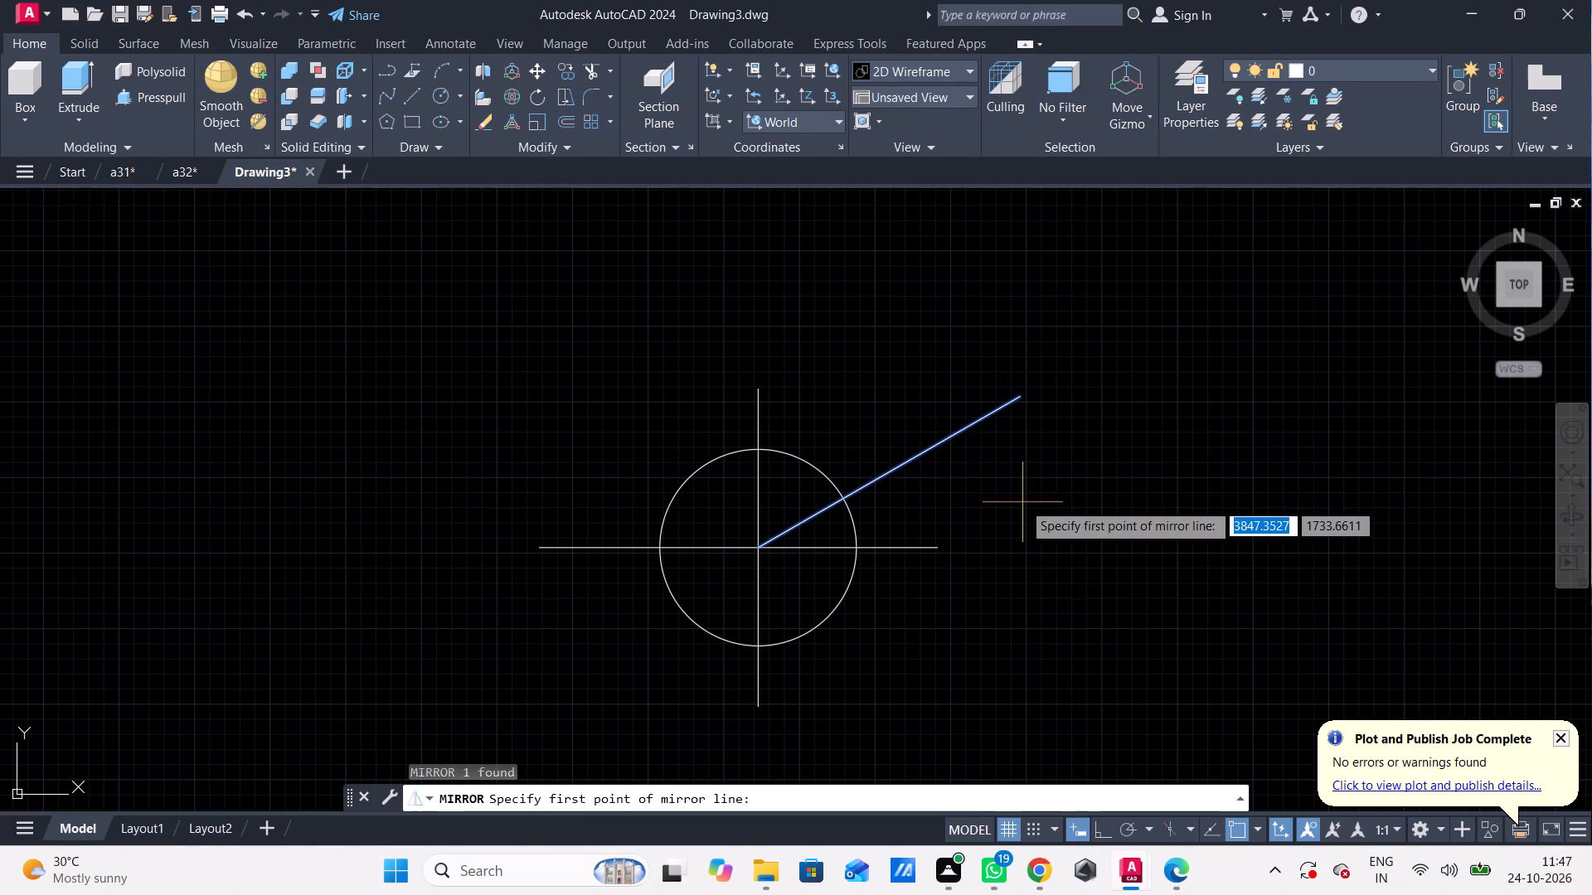
left_click(761, 386)
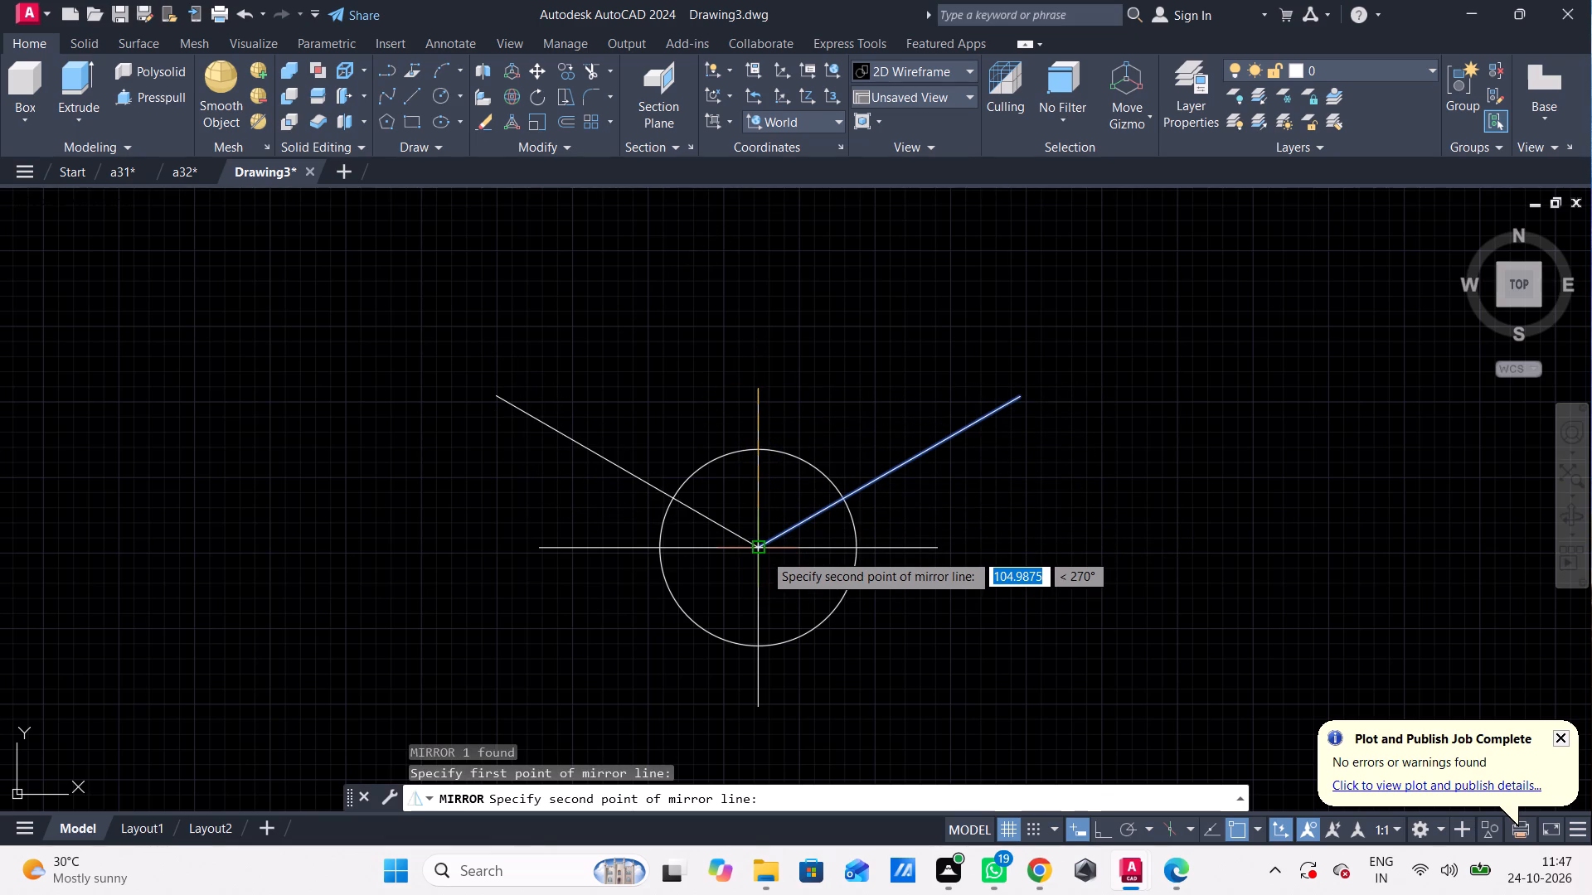
left_click(768, 554)
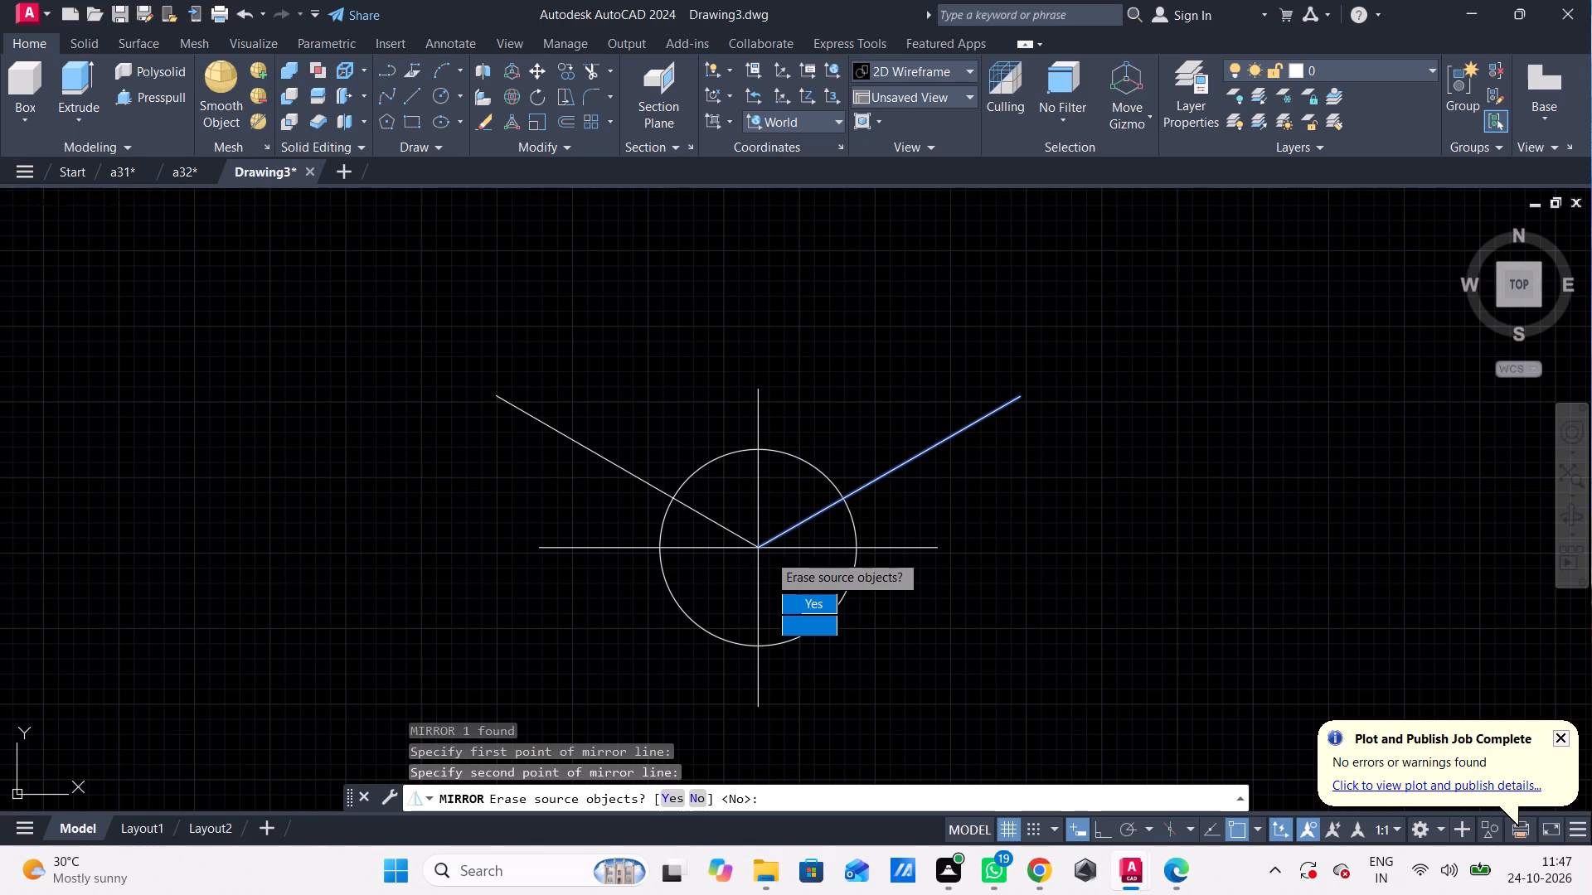
left_click_drag(803, 628, 768, 554)
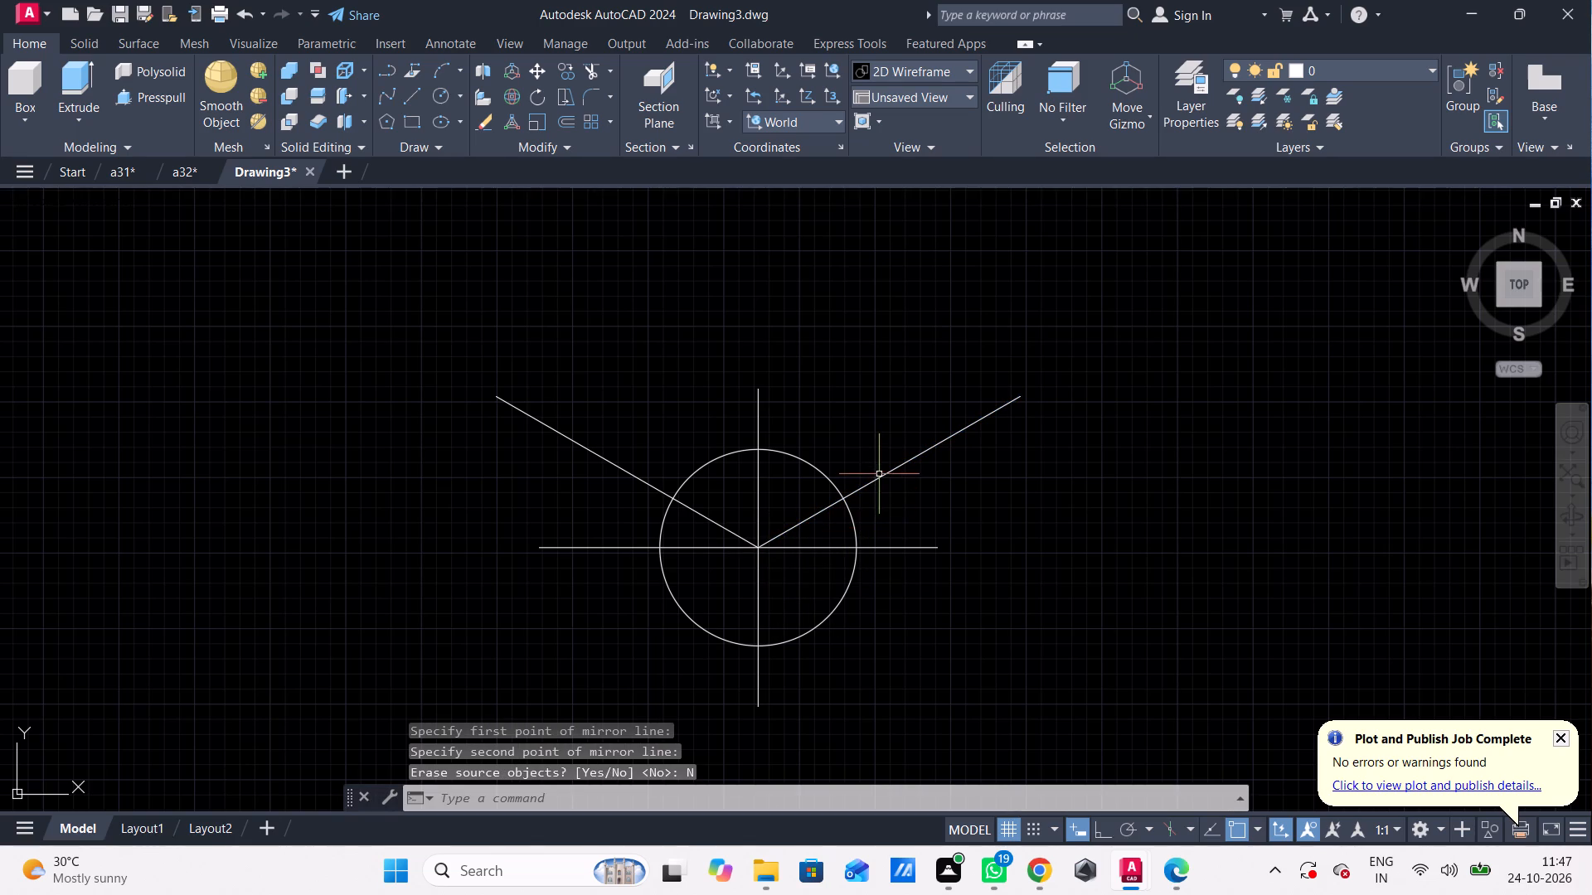
Move both angled lines by their midpoints onto the circle's centre.
left_click(884, 475)
left_click(884, 475)
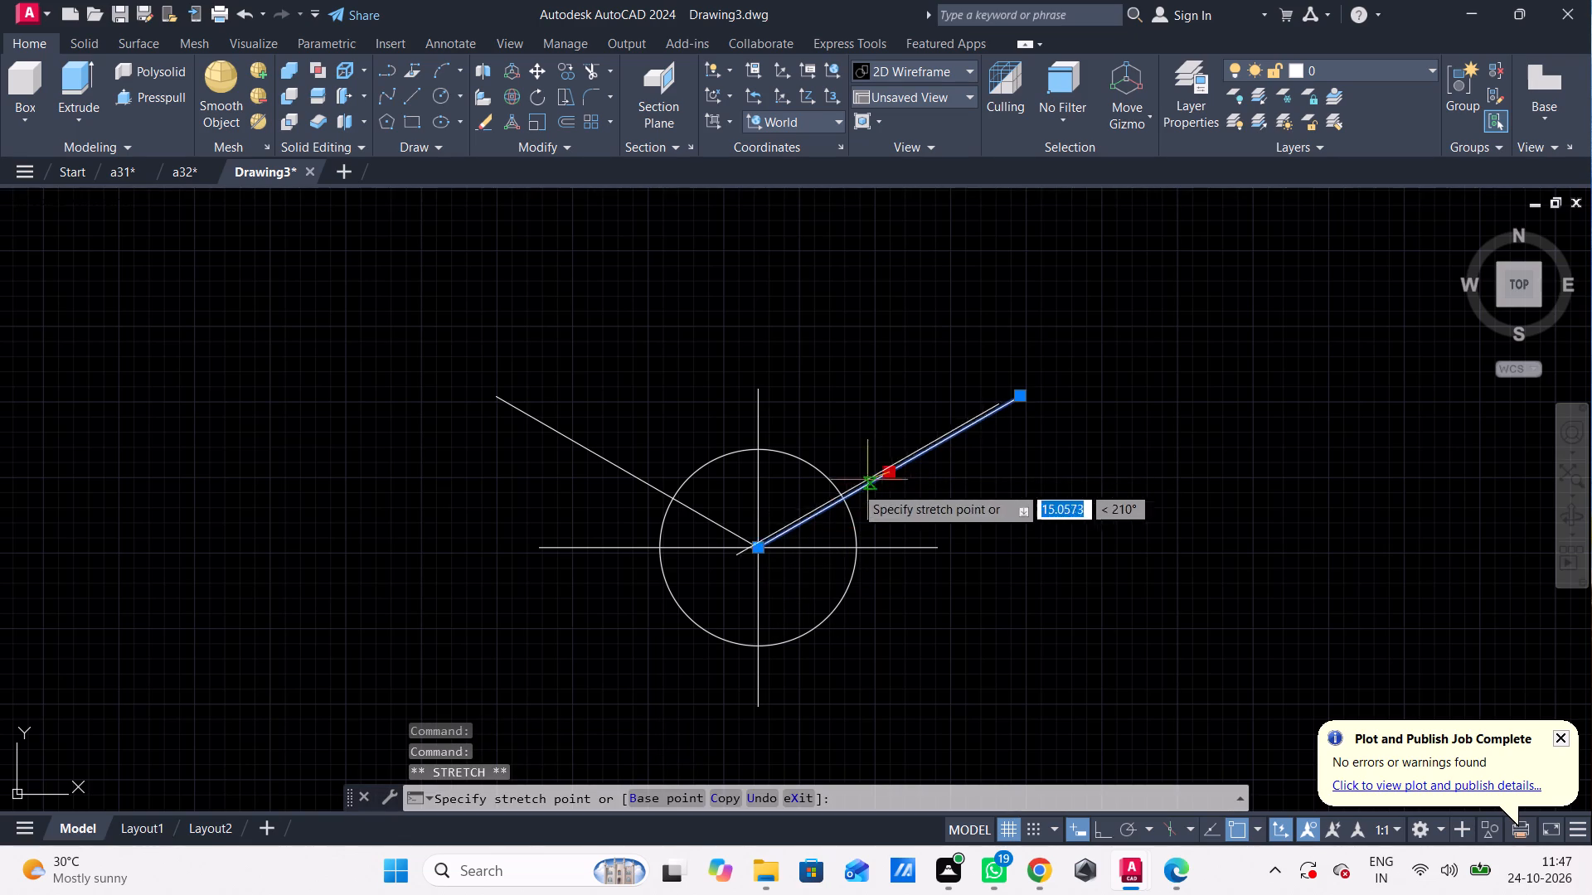
left_click(762, 556)
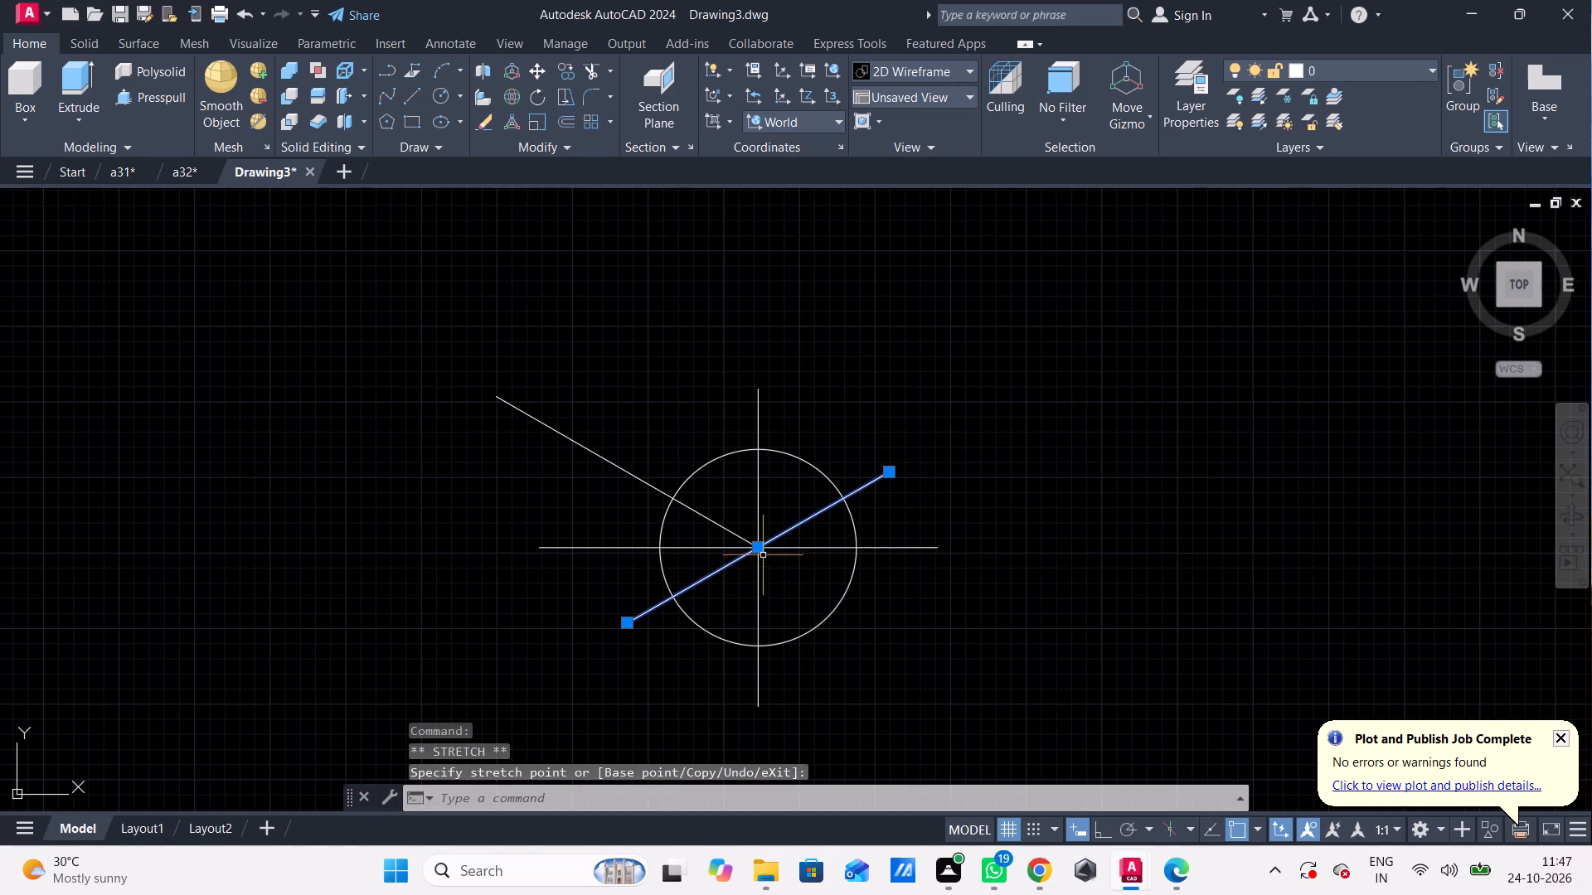
left_click(744, 536)
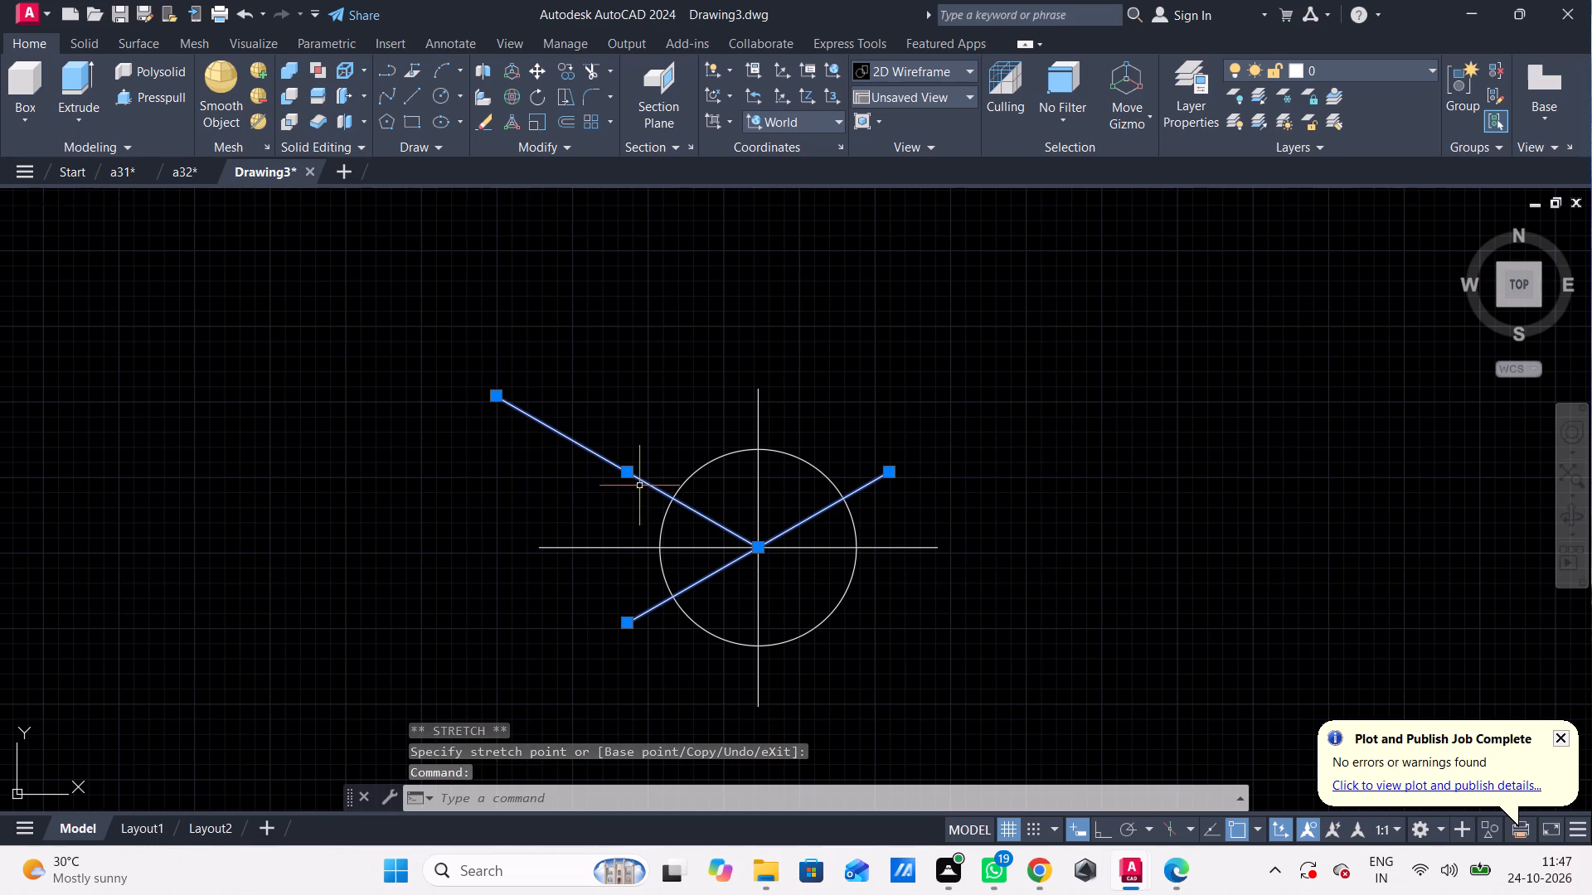
left_click(629, 477)
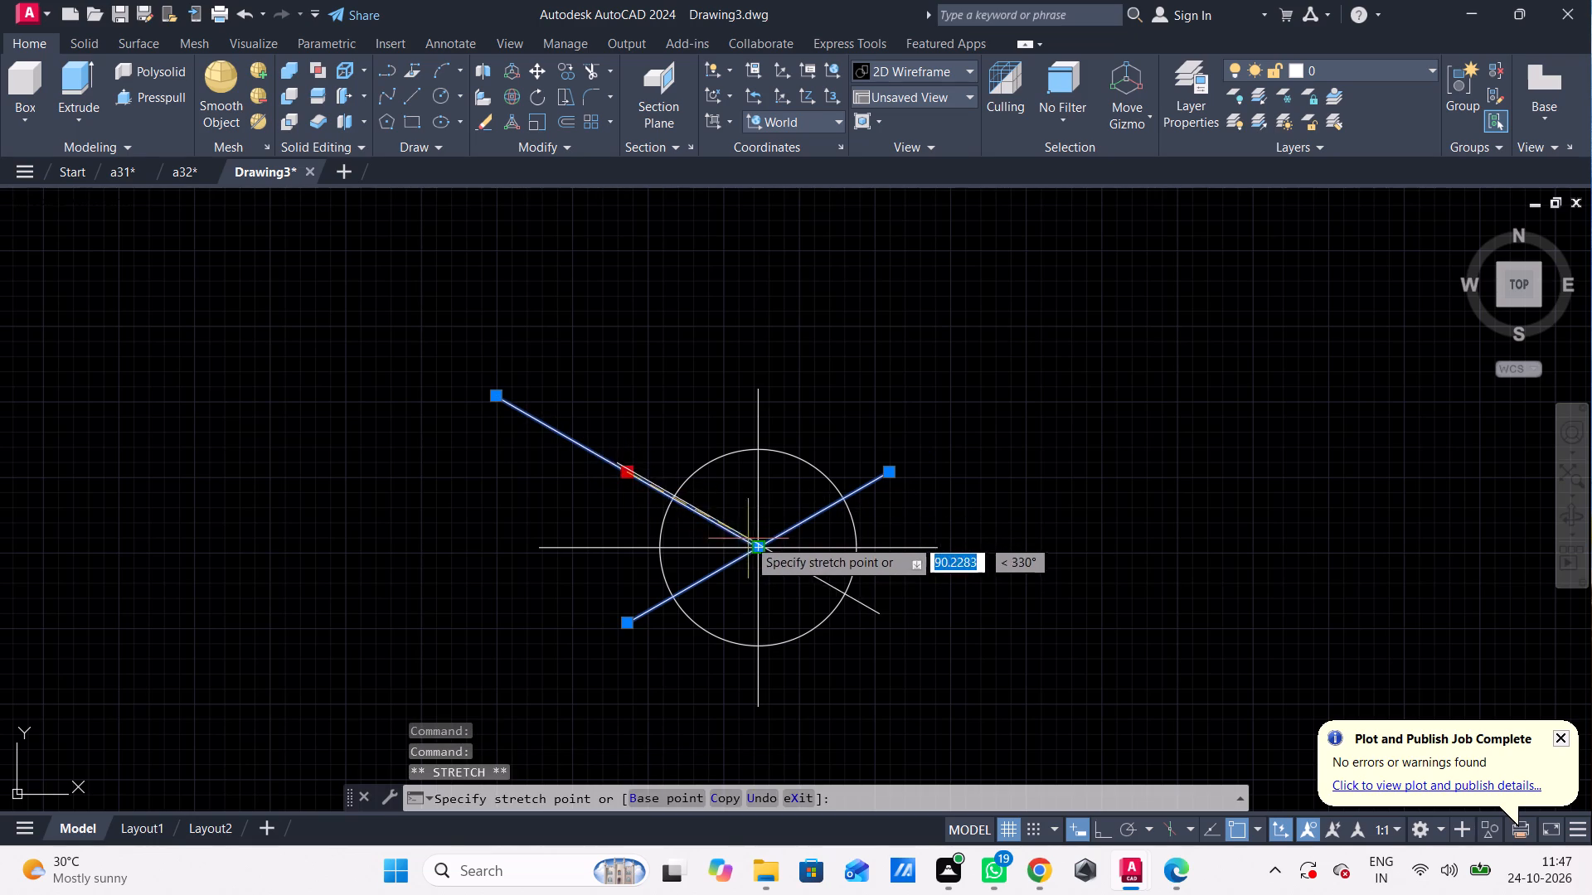
left_click(756, 544)
key("Escape")
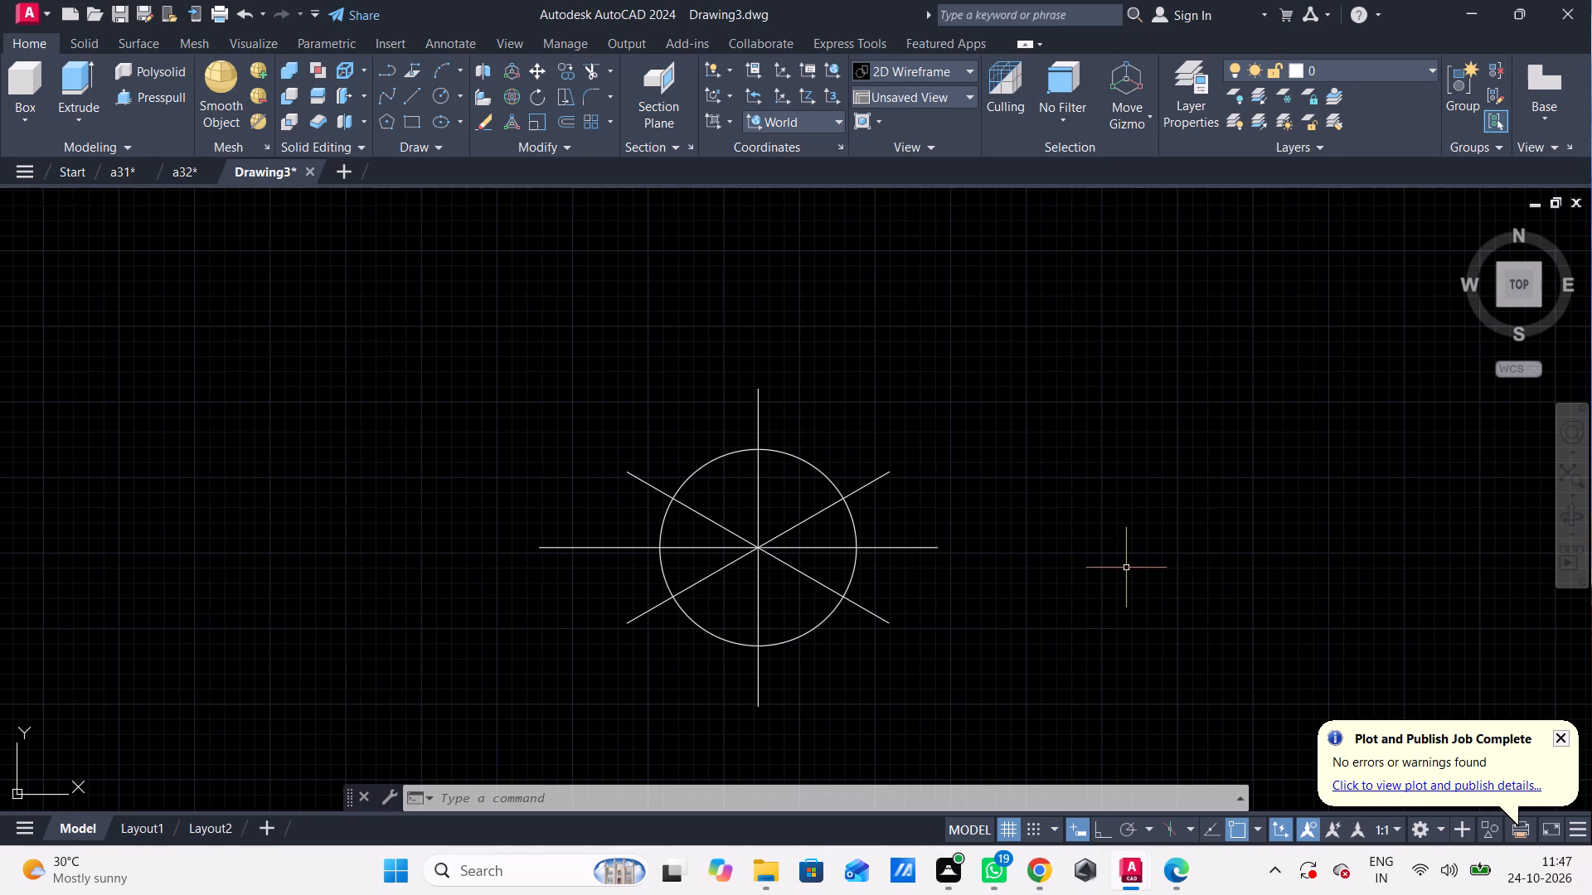
From the circle's top point on the vertical centre line, draw line segments 15 units straight down and 5 units to the right, with Ortho on.
key("l")
key("Return")
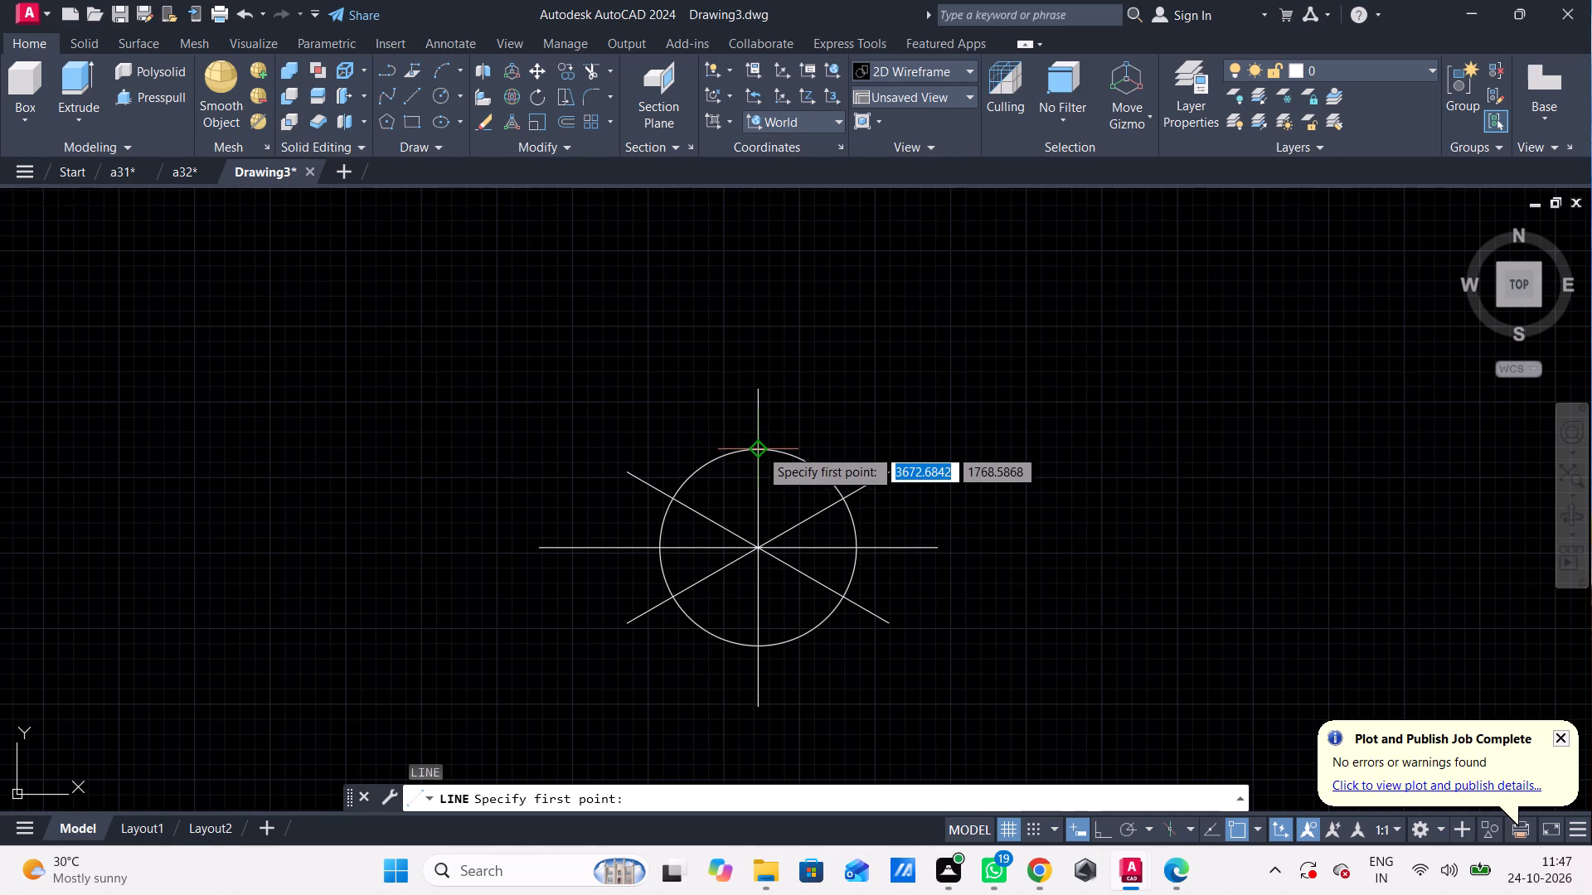
left_click(760, 453)
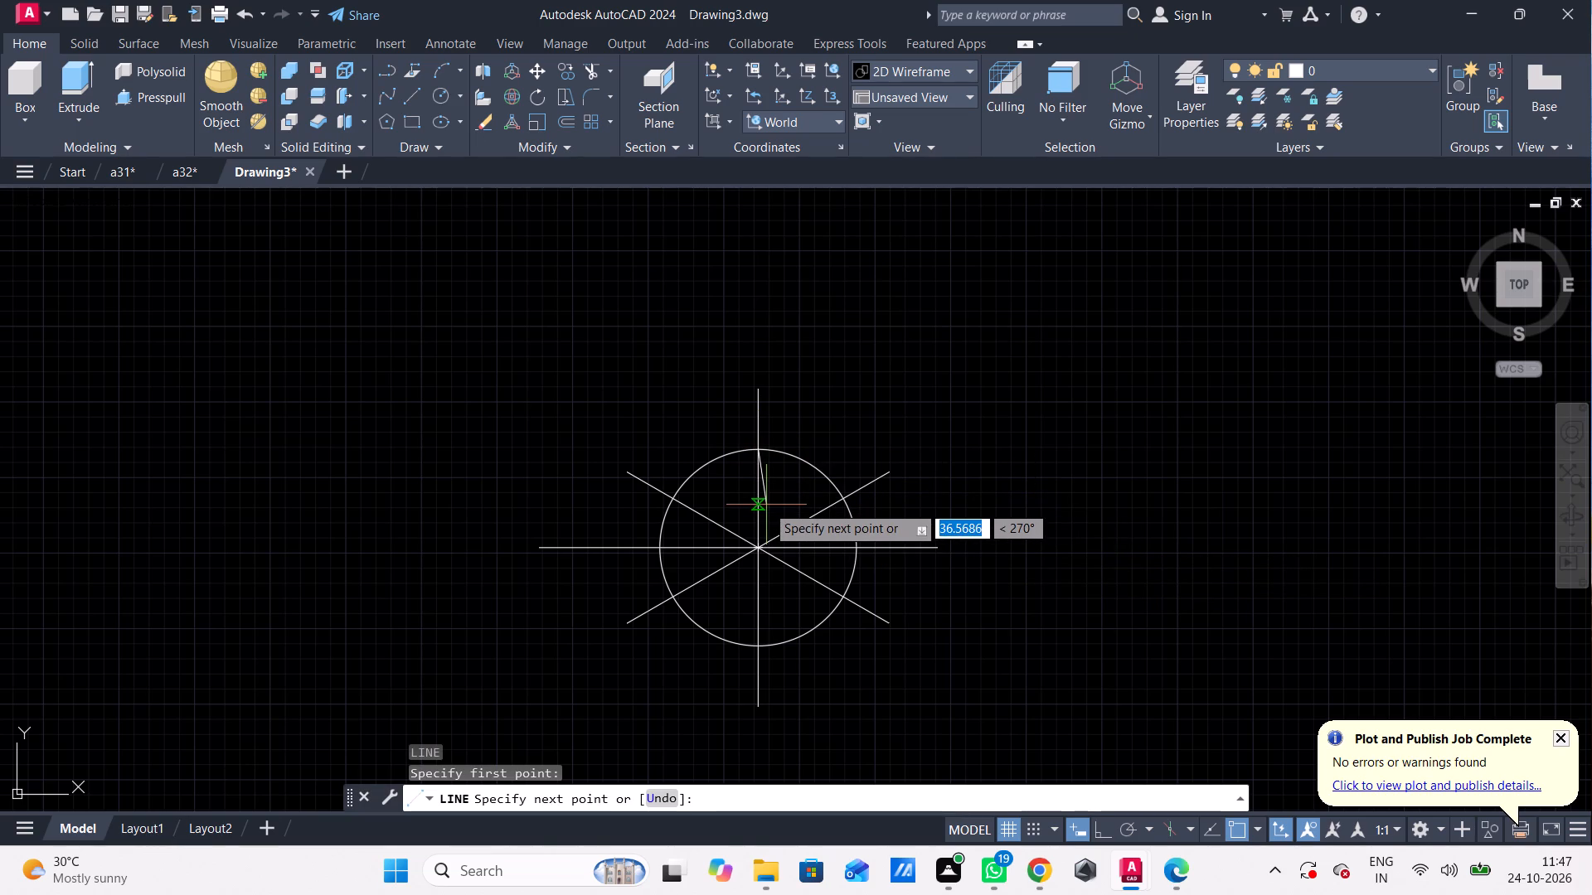
key("F8")
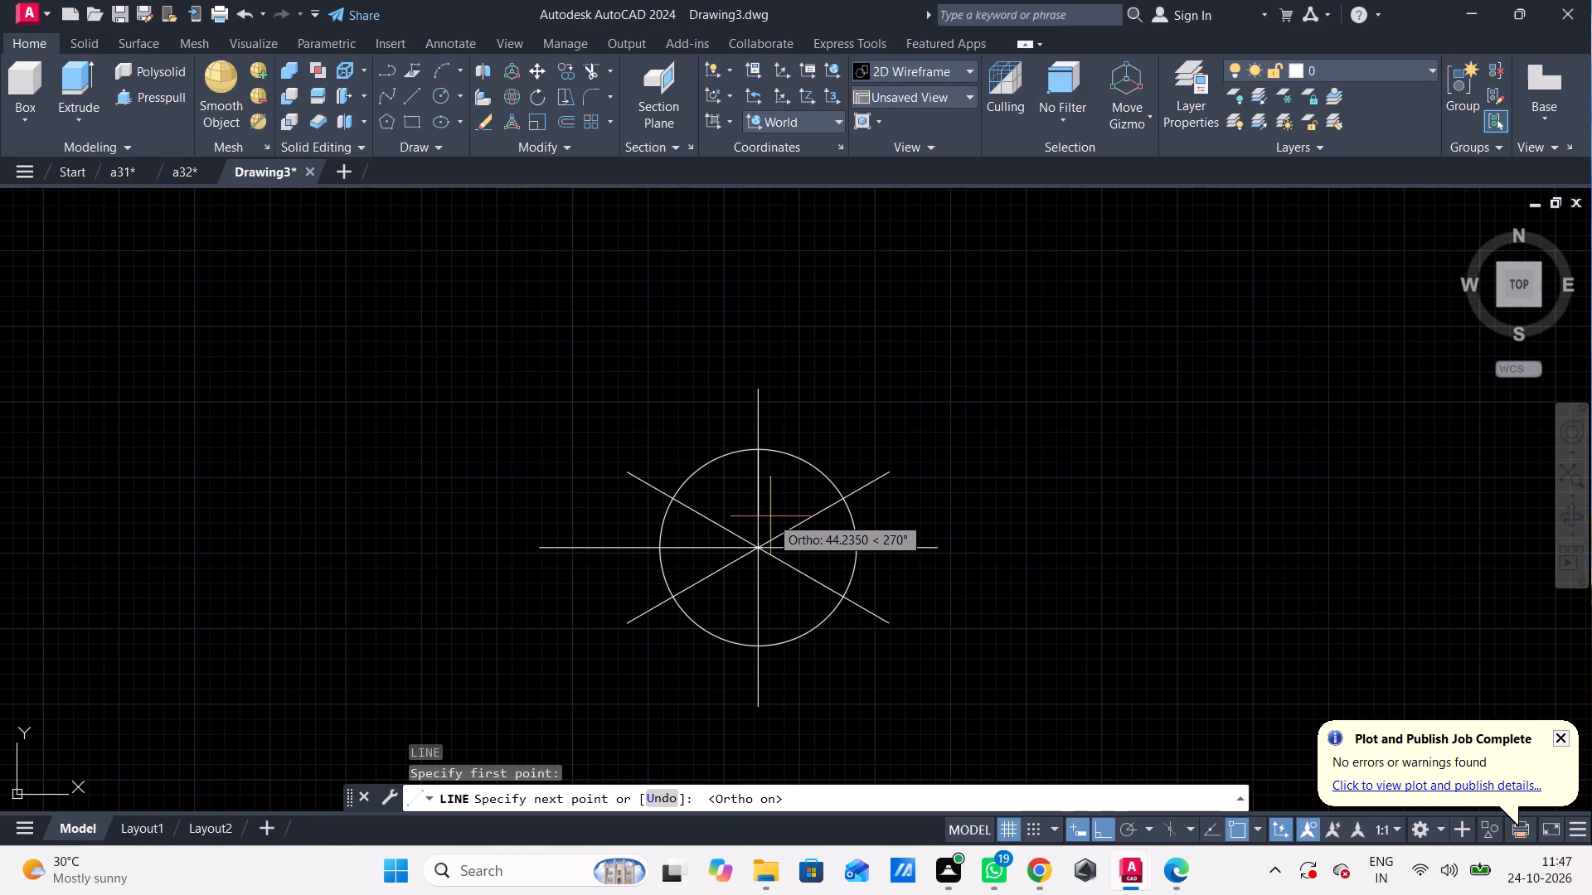
type("15")
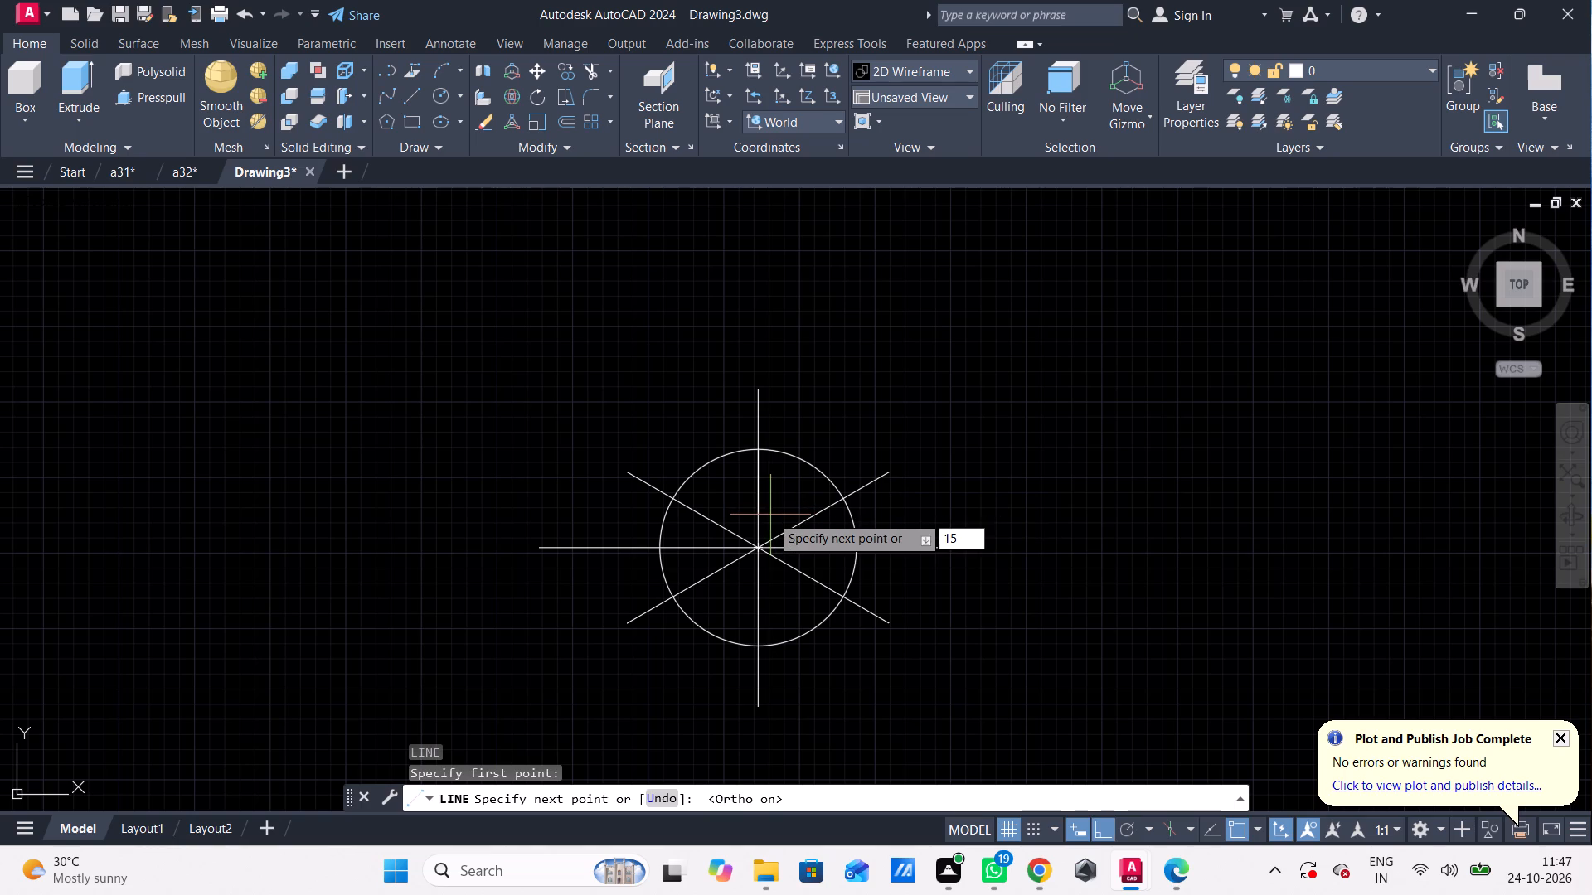
key("Return")
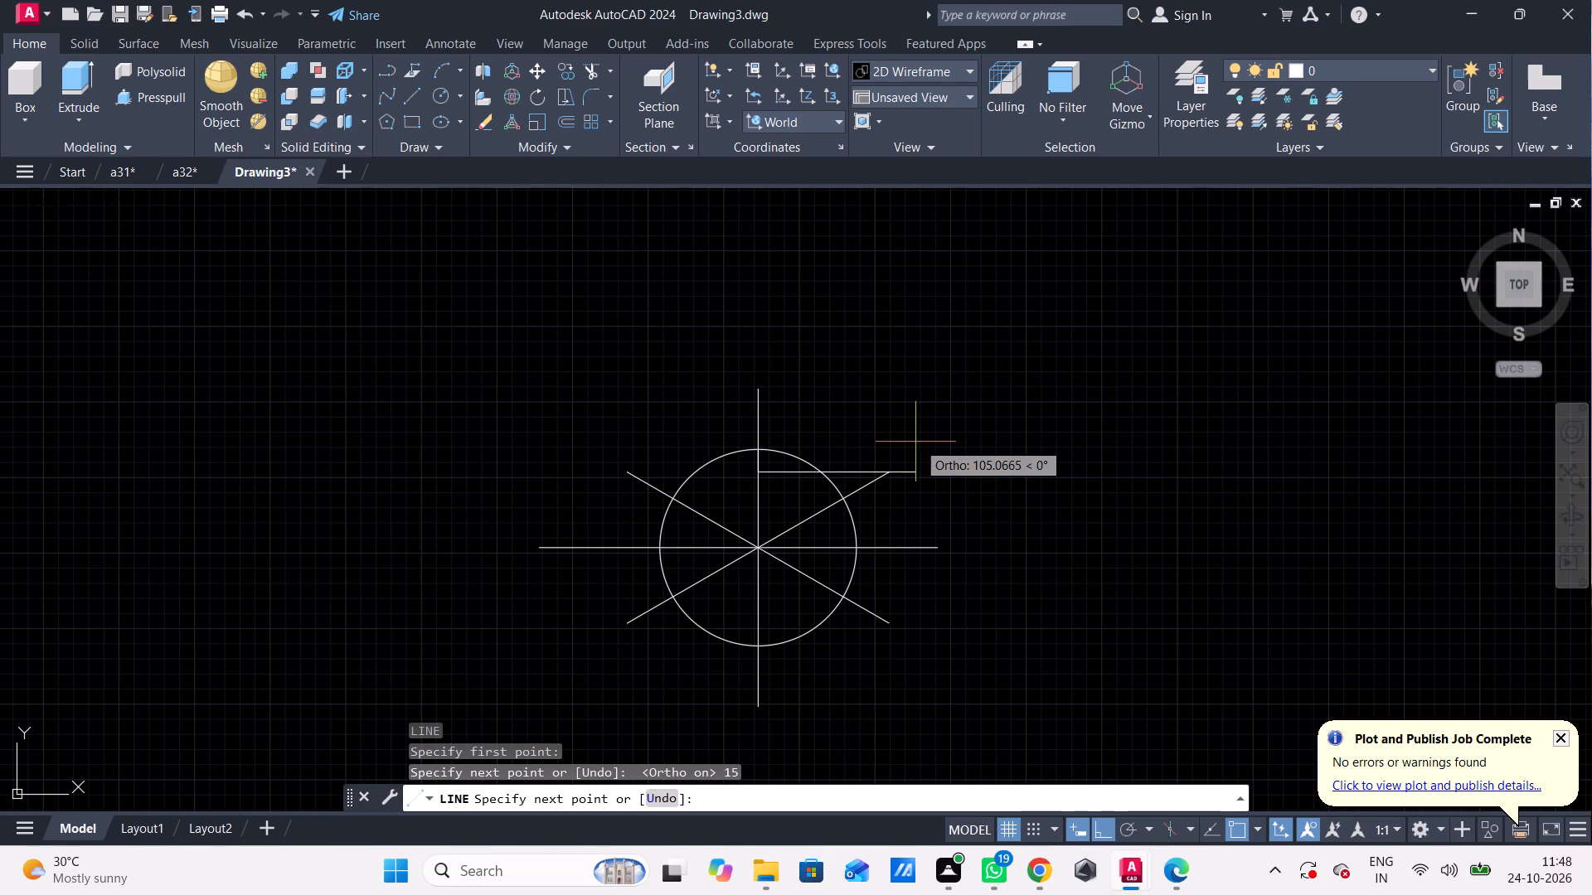
key("5")
key("Return")
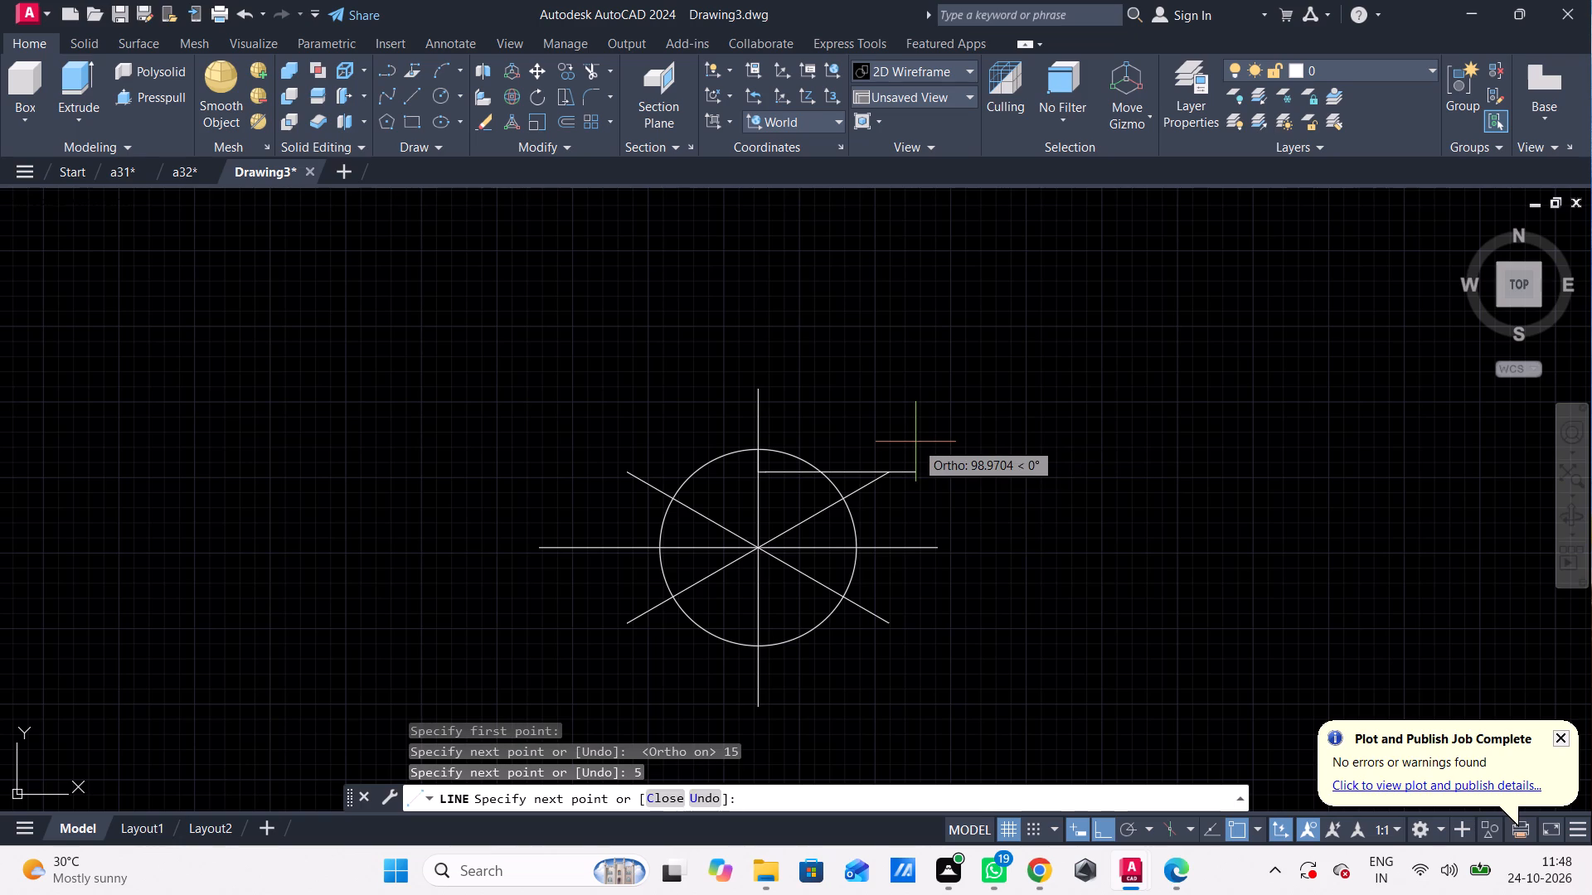
Continue the slot outline up past the circle and centre line, 10 units left, back down to the slot's base level, and across to the centre line.
left_click(766, 372)
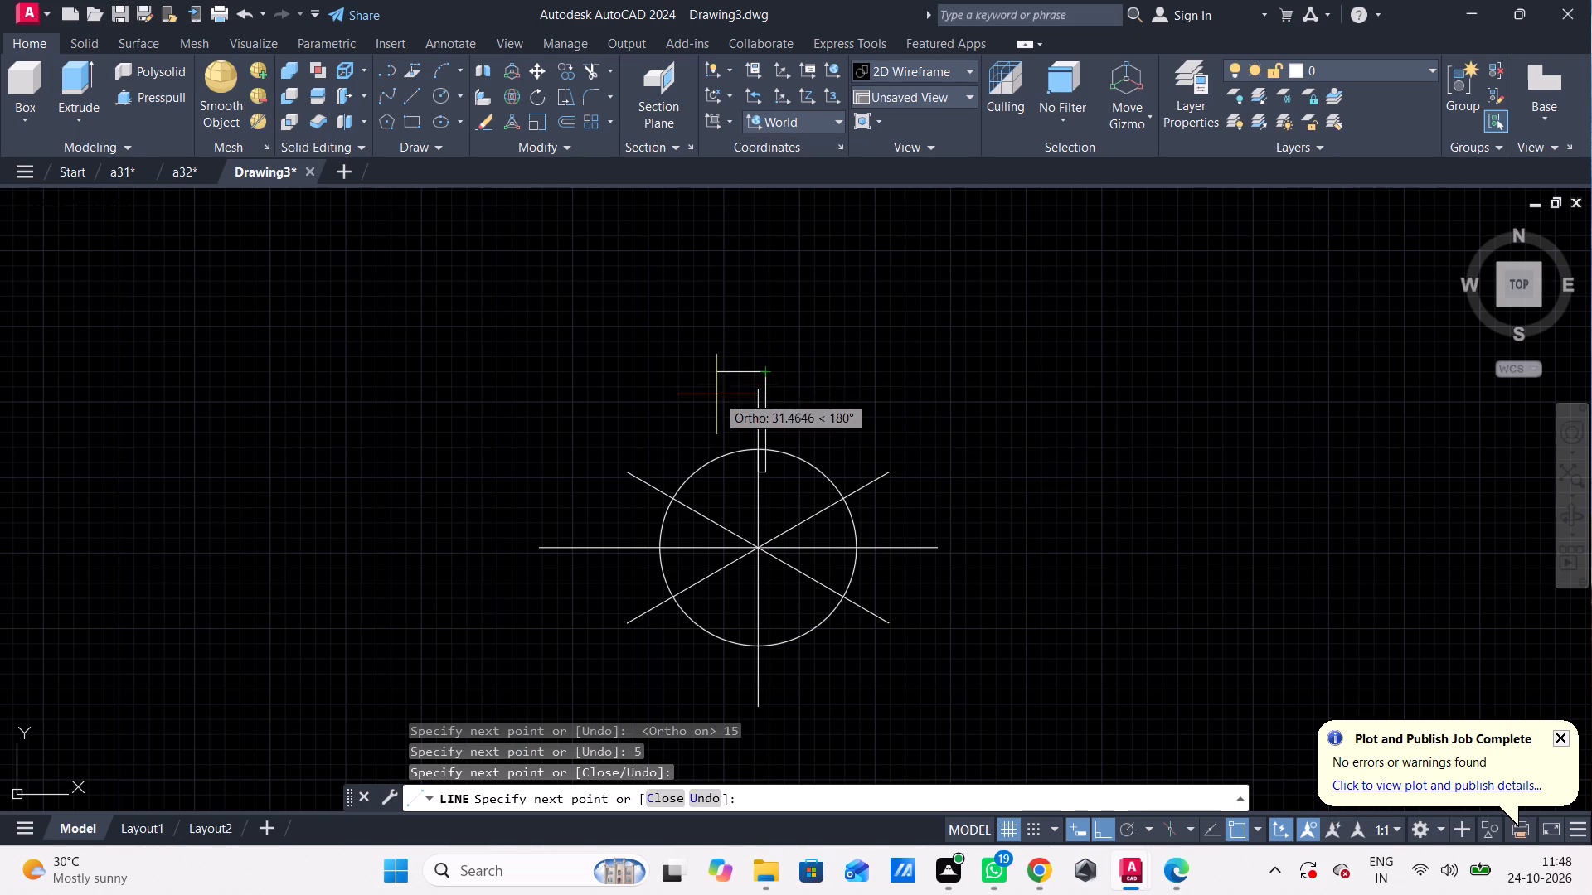
type("10")
key("Return")
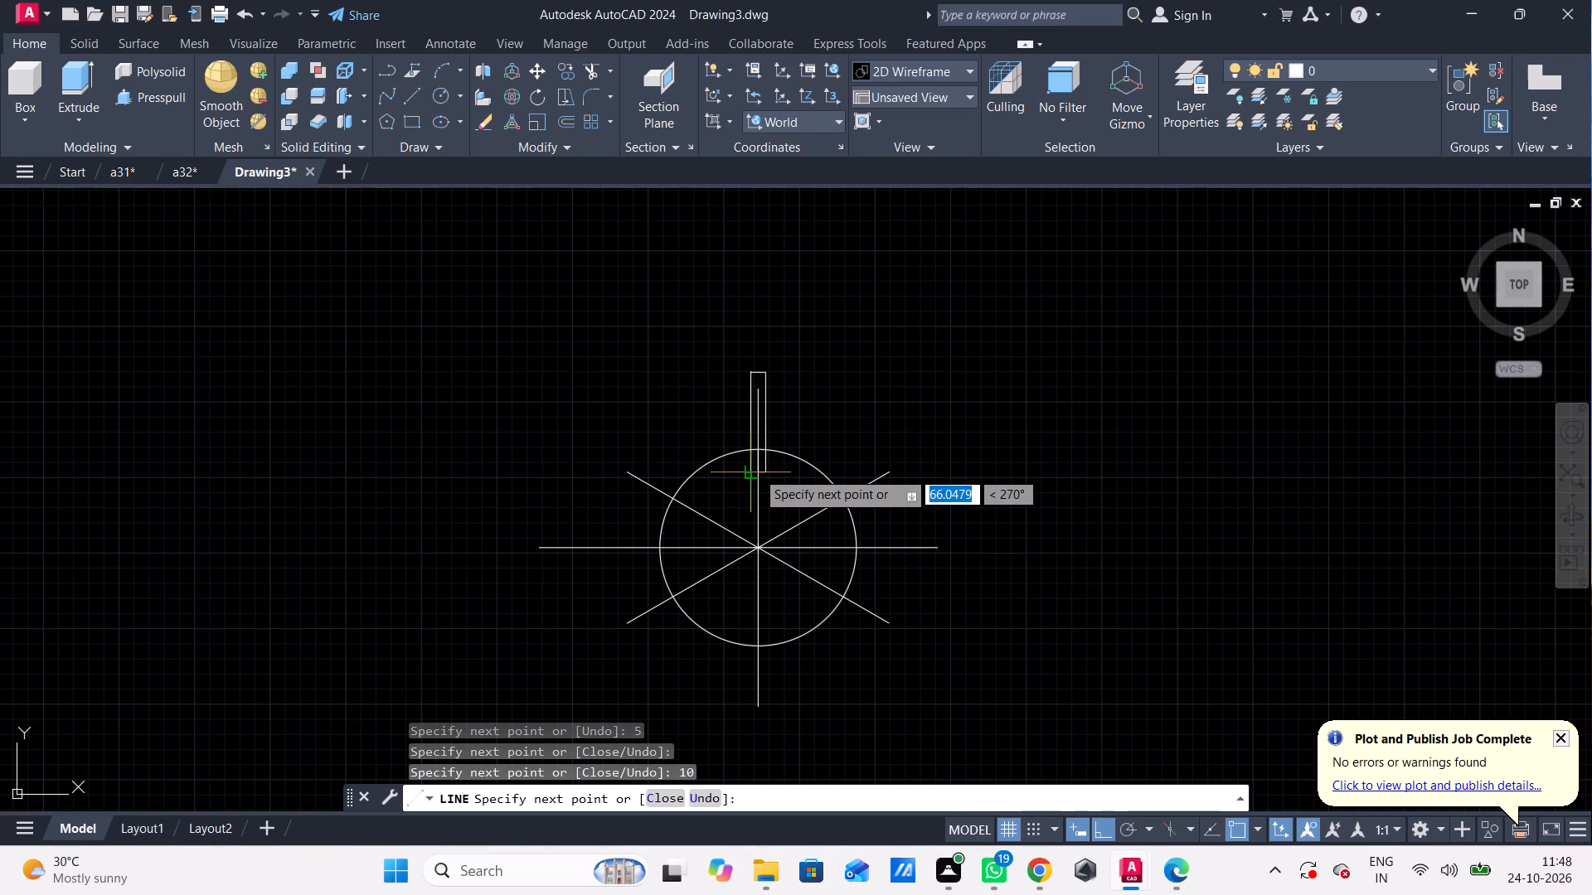
scroll(777, 477, "down", 1)
scroll(777, 477, "up", 4)
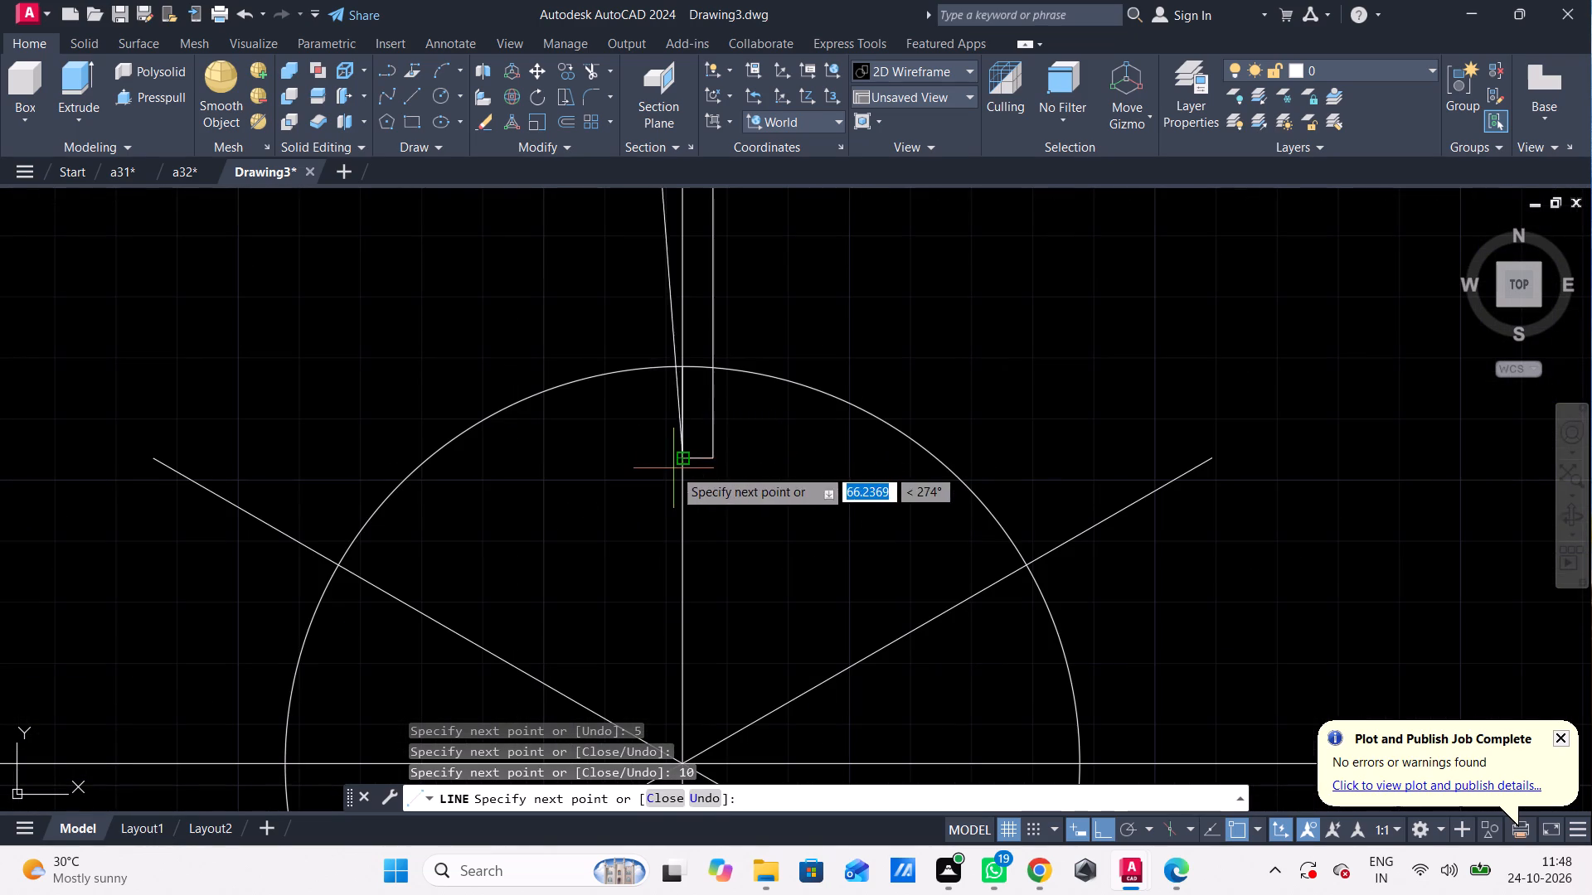
left_click(653, 461)
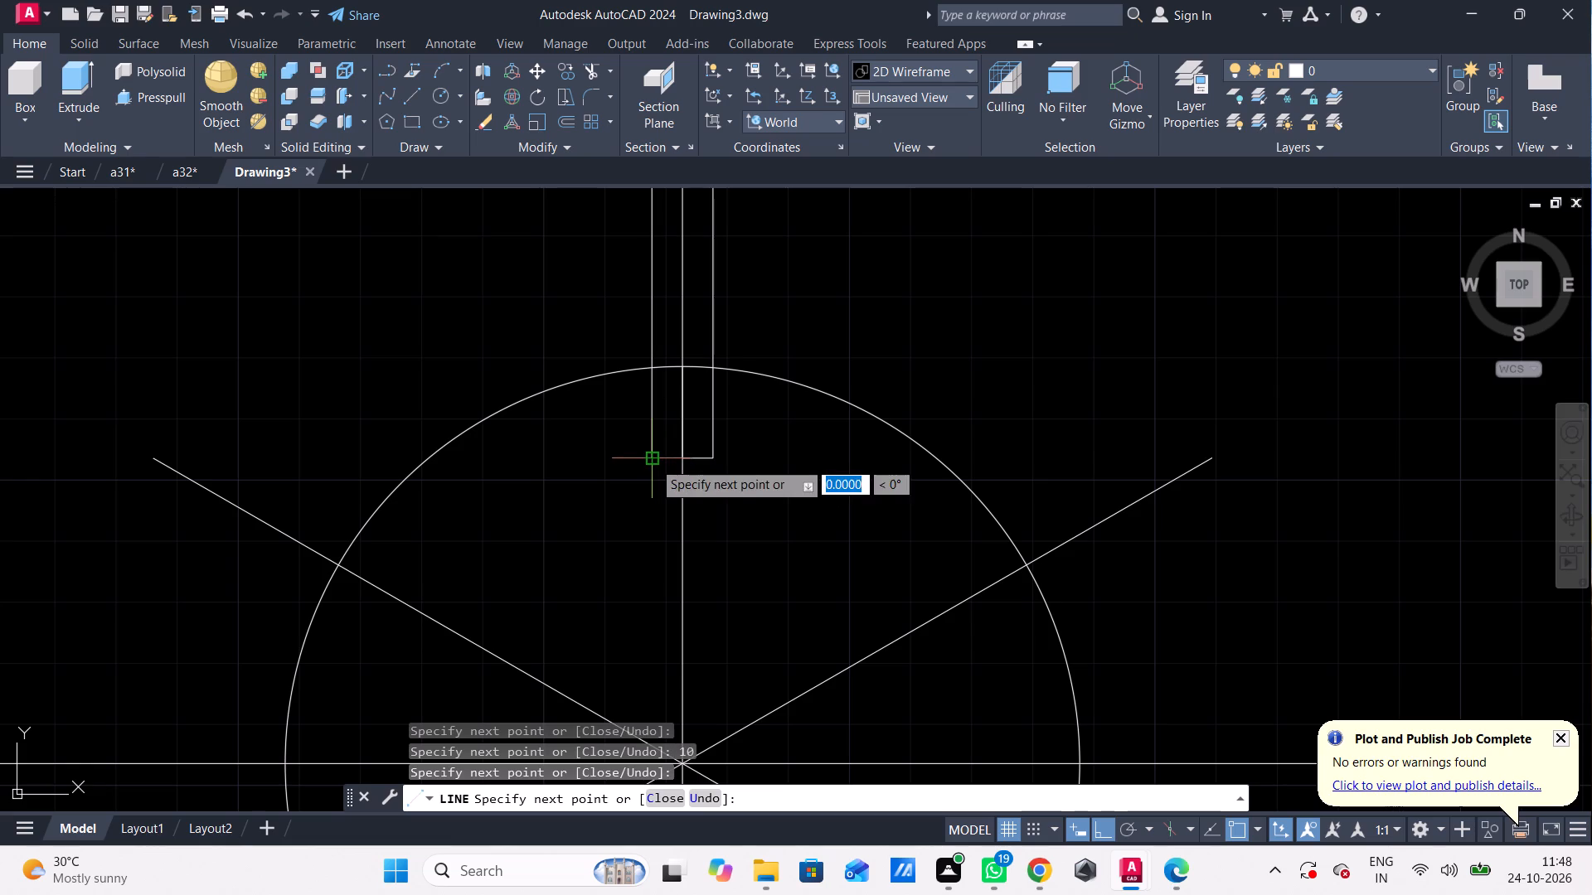
left_click(690, 462)
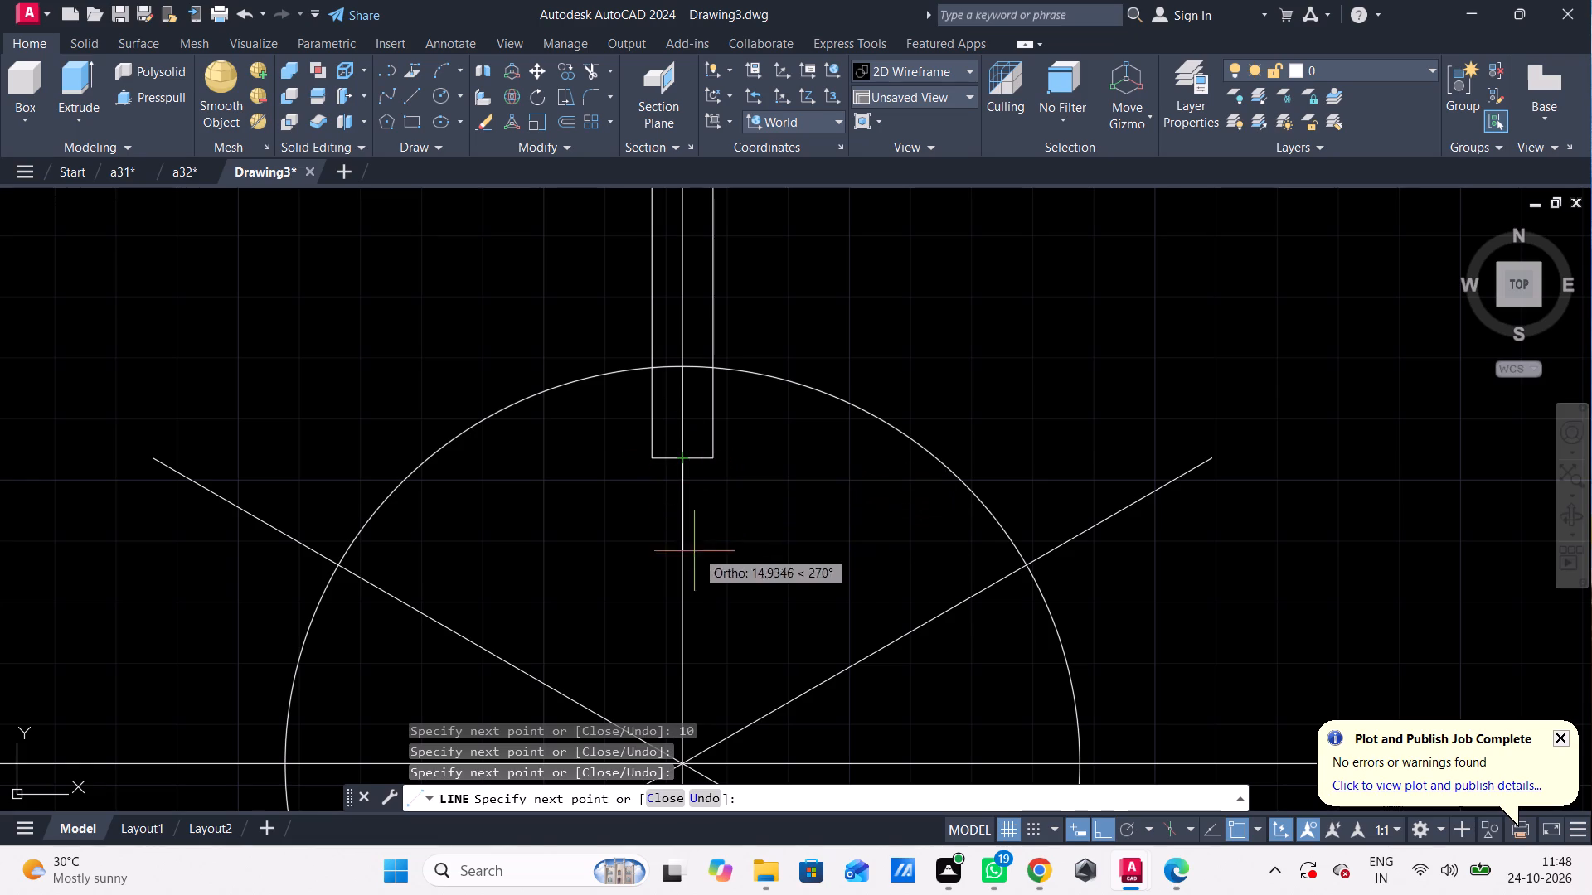
key("Escape")
scroll(696, 507, "down", 2)
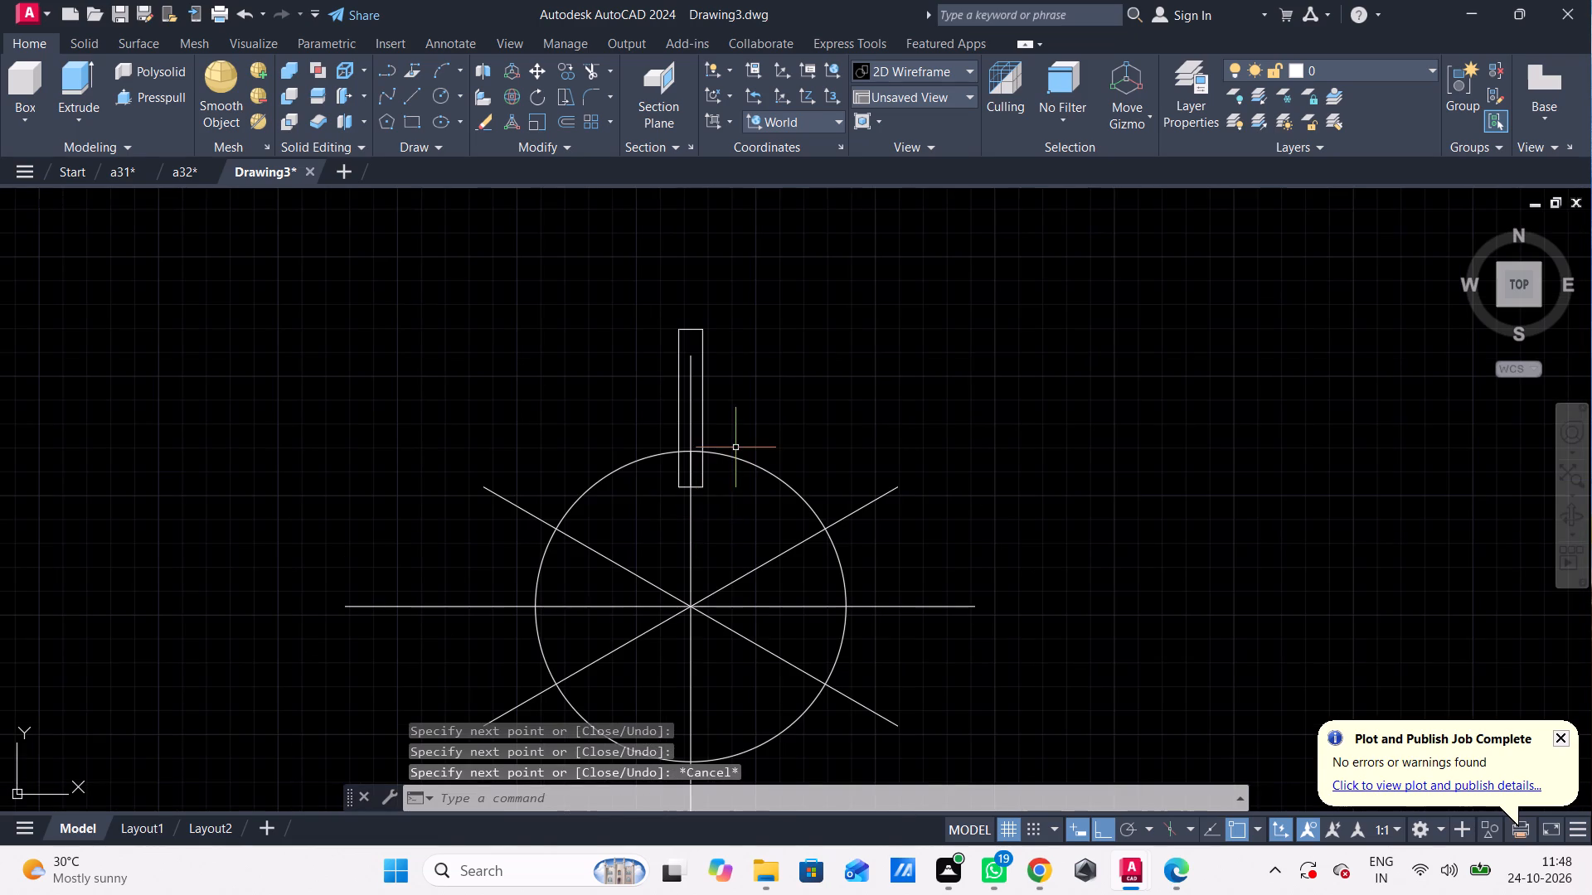
Trim the slot outline and vertical centre line above the circle, plus the arc and centre-line portions inside the slot.
type("tr")
key("c")
key("BackSpace")
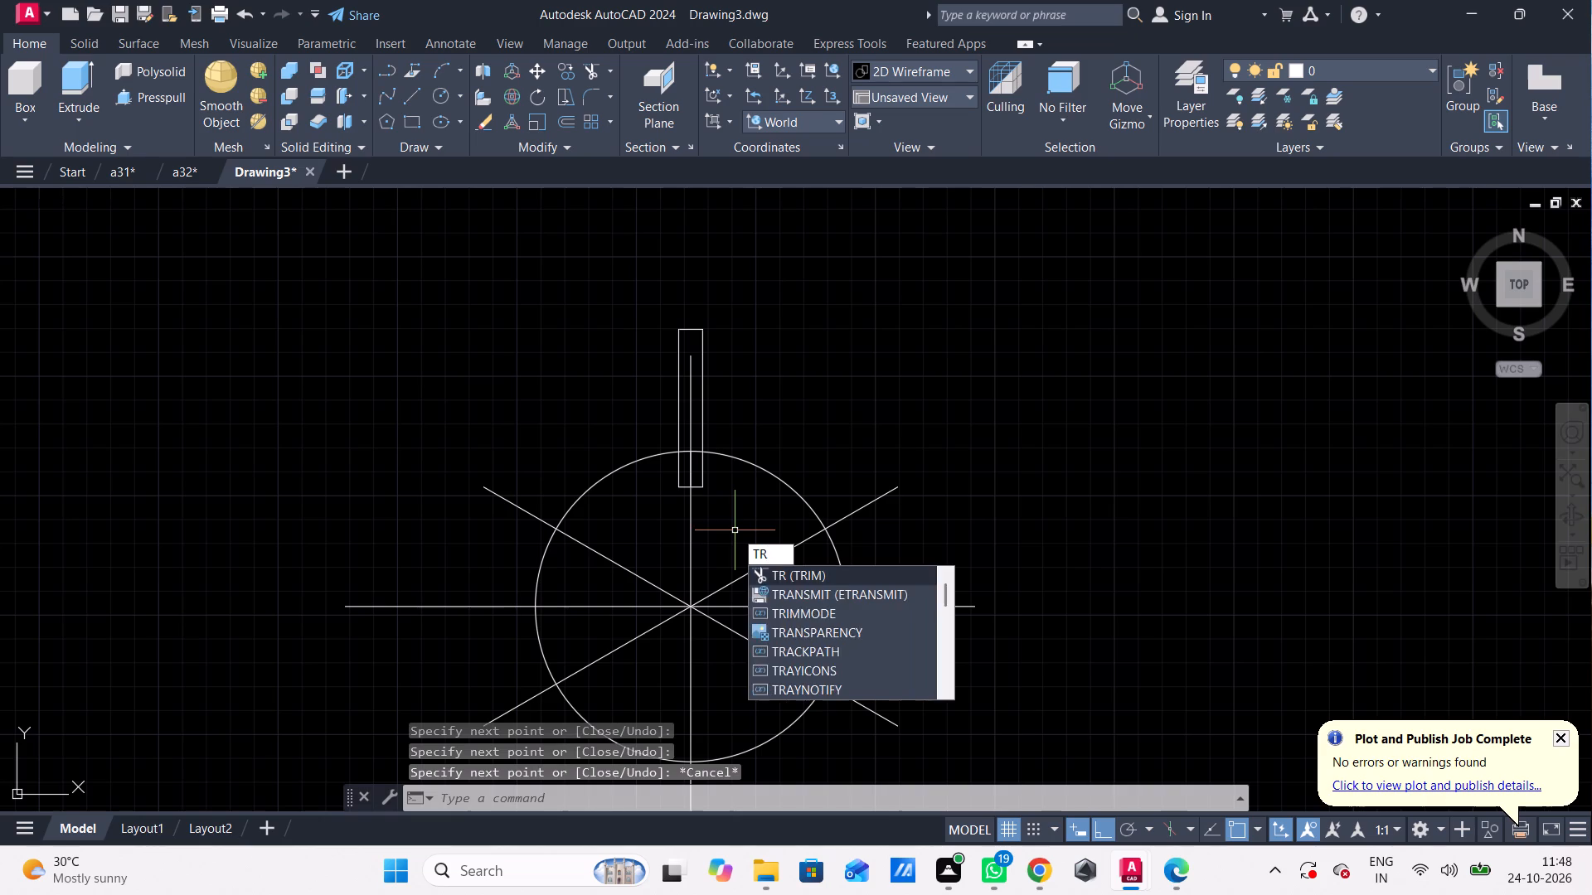
key("space")
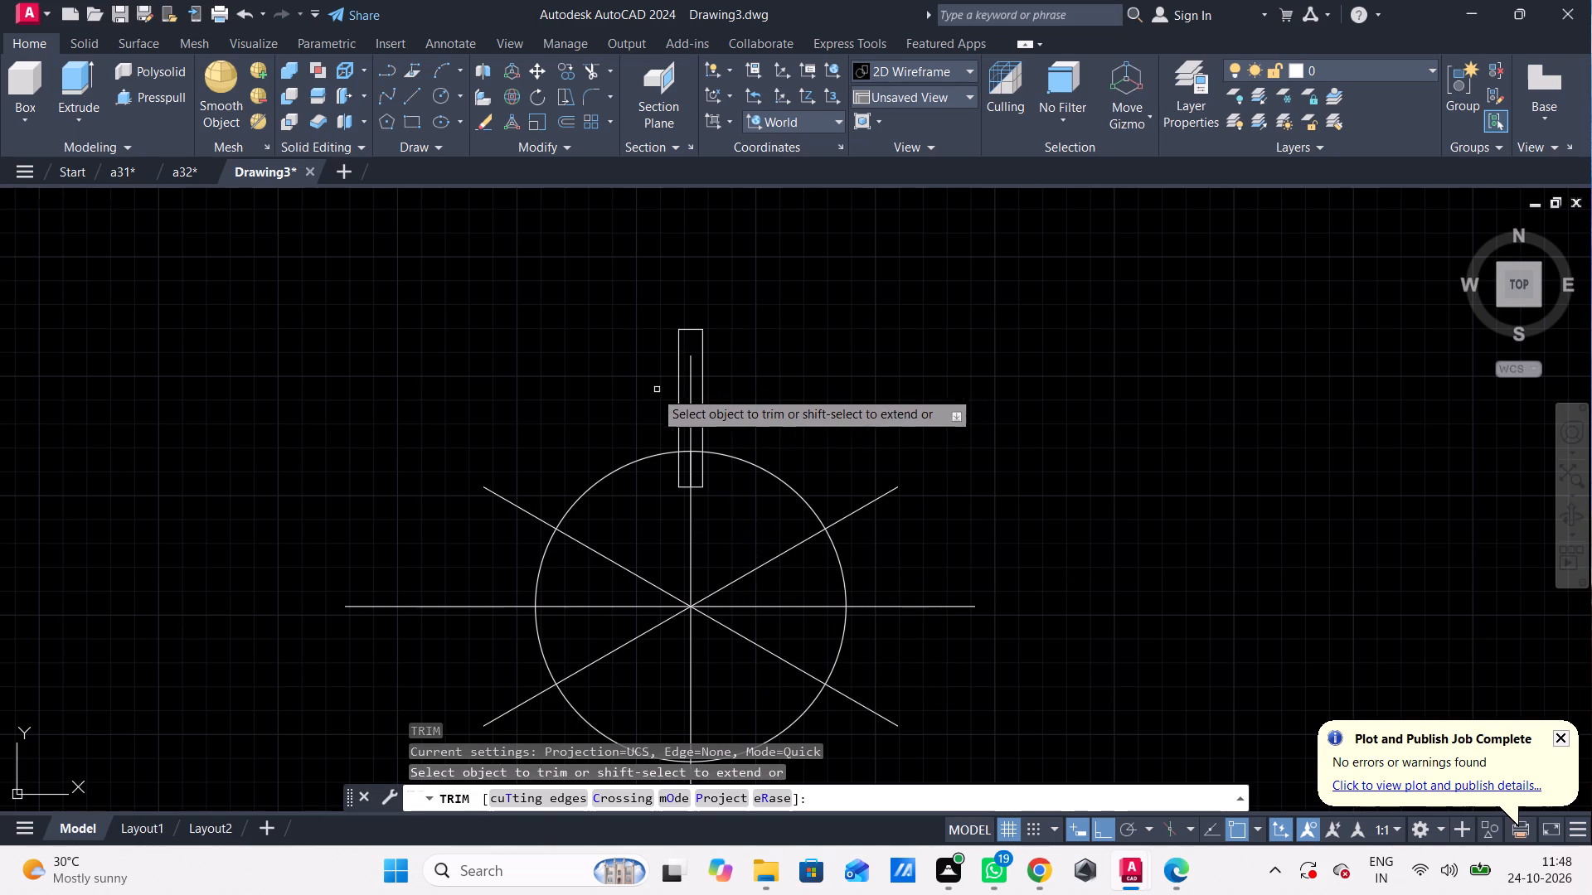
left_click_drag(643, 395, 792, 395)
left_click_drag(686, 293, 687, 394)
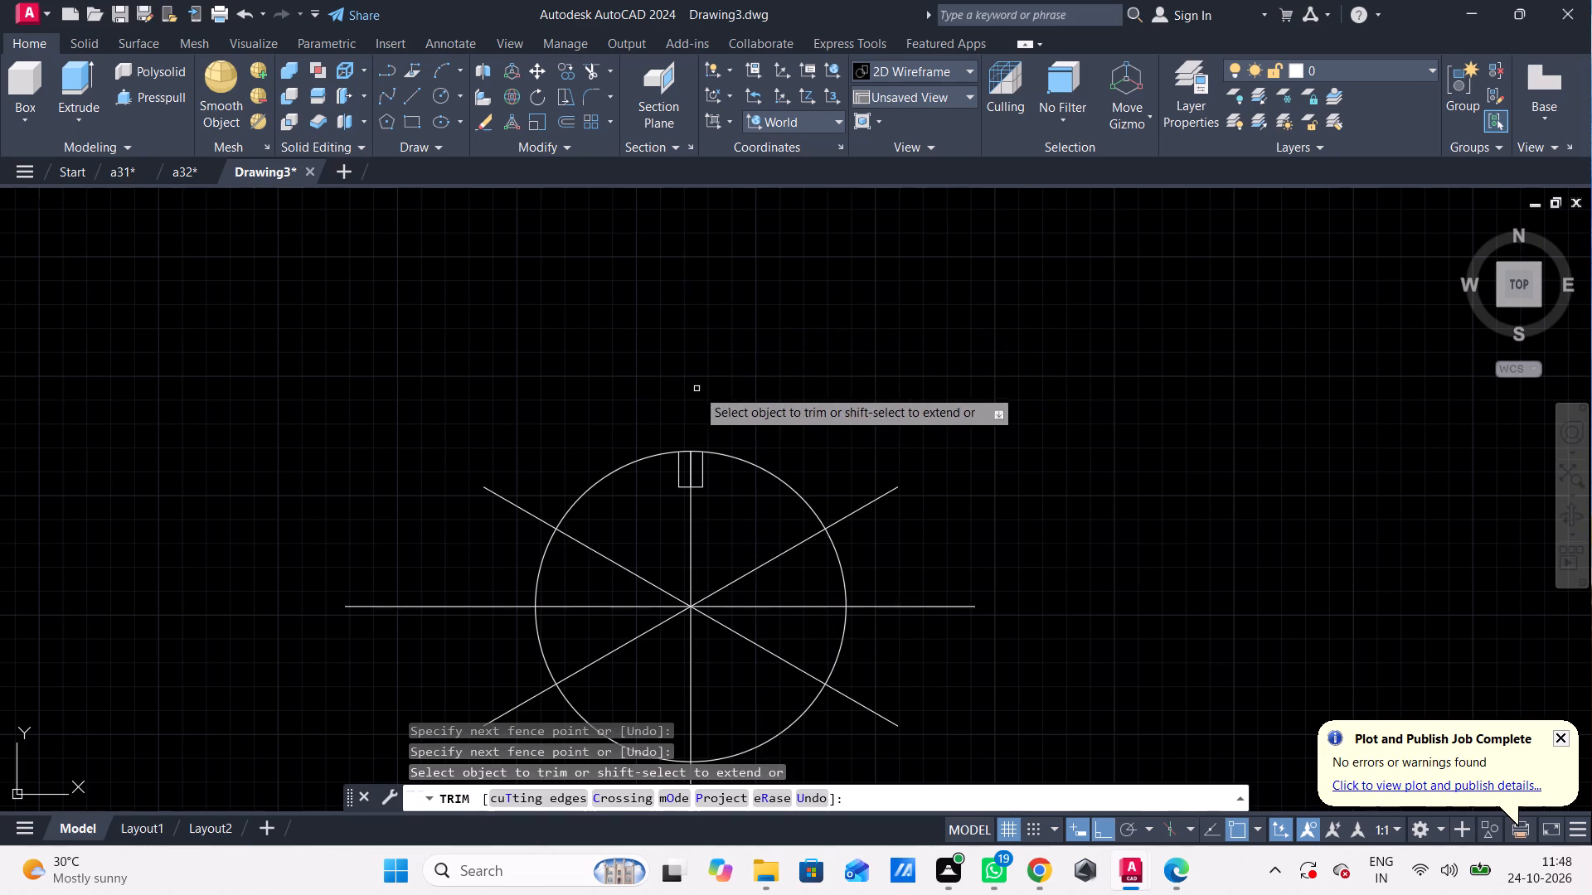
left_click(697, 450)
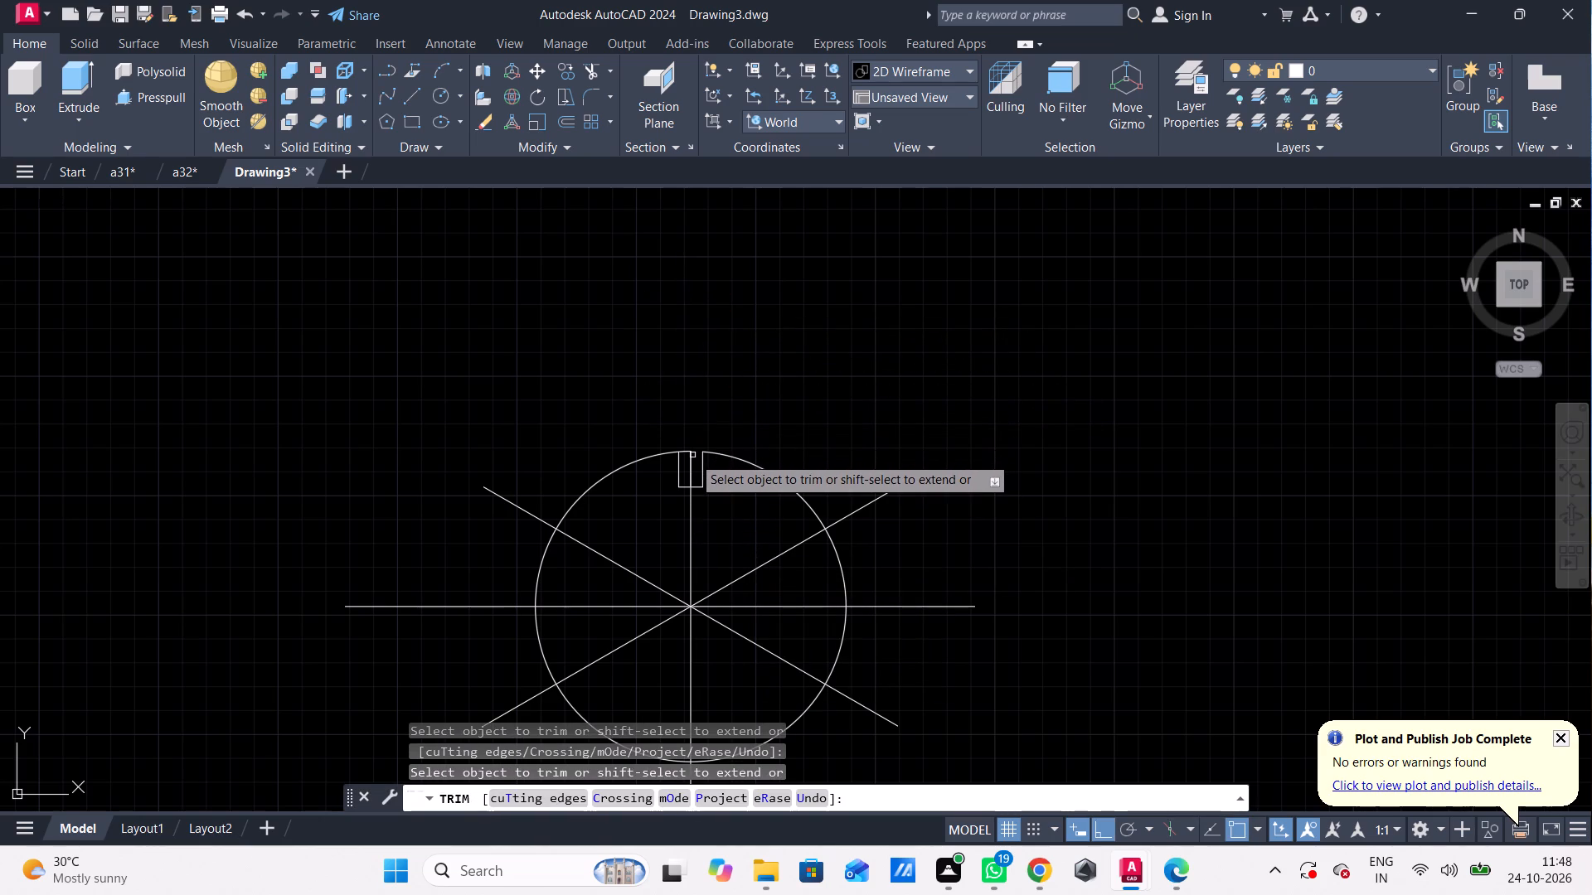
left_click(689, 459)
left_click(686, 450)
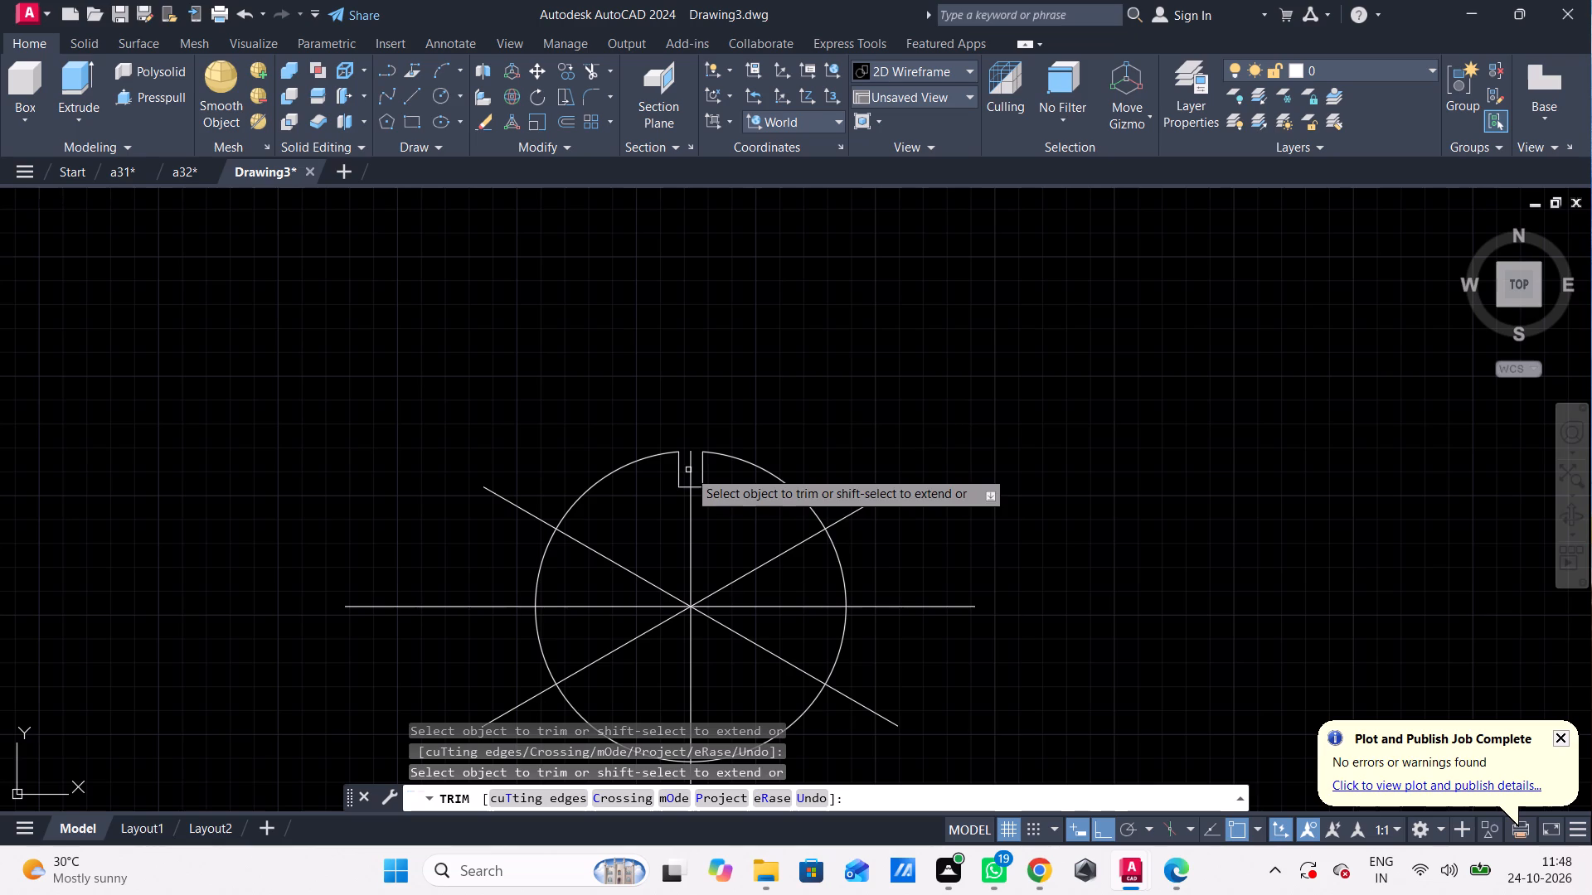
left_click(688, 470)
scroll(732, 531, "down", 2)
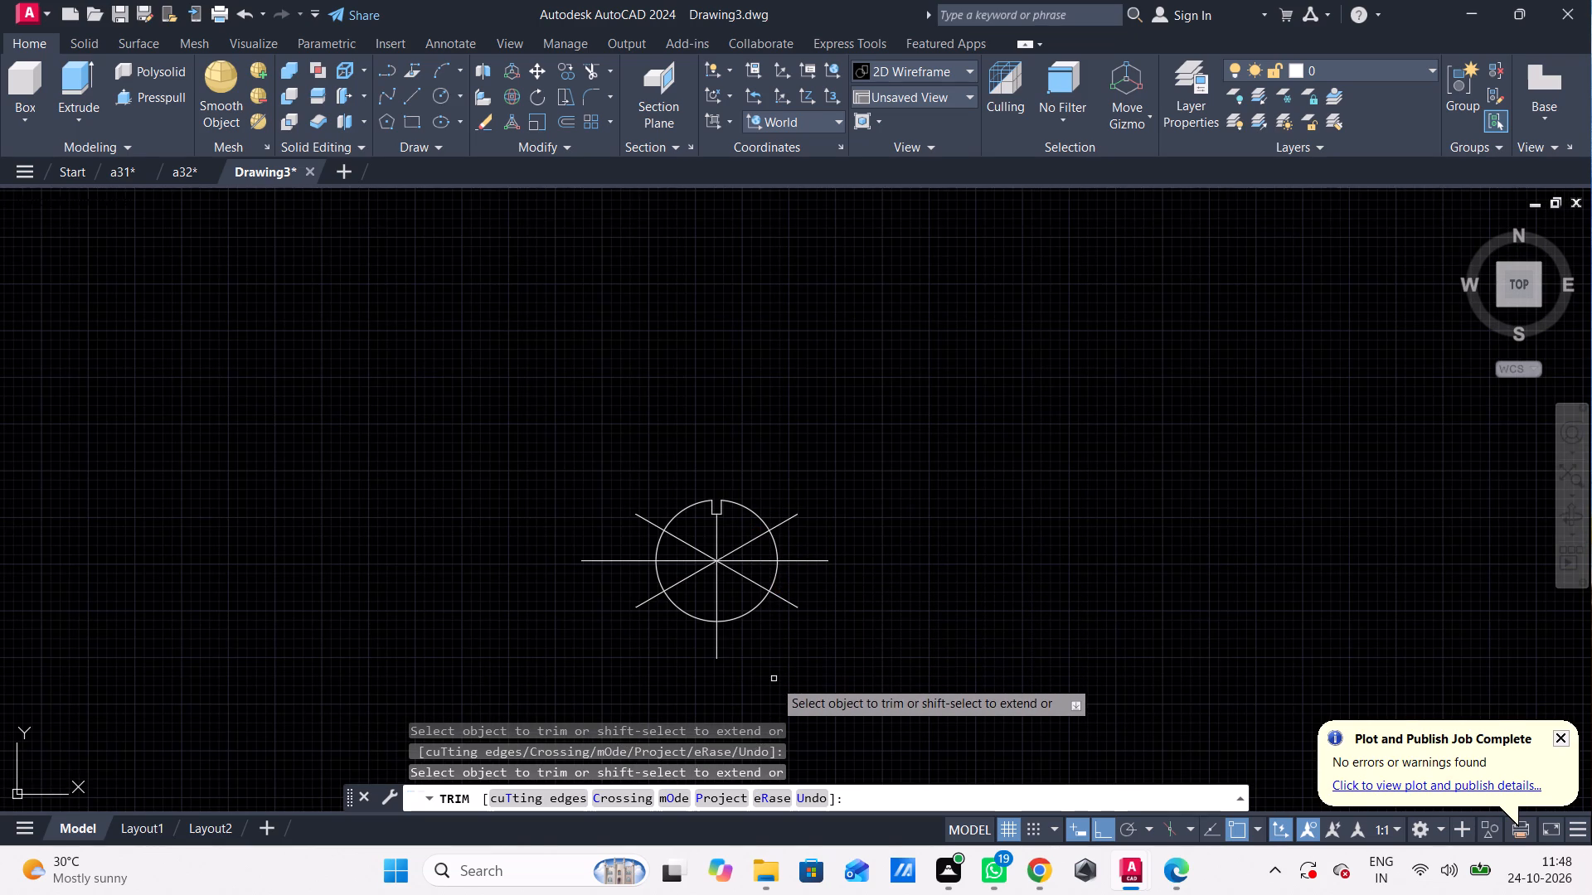
key("1")
key("Escape")
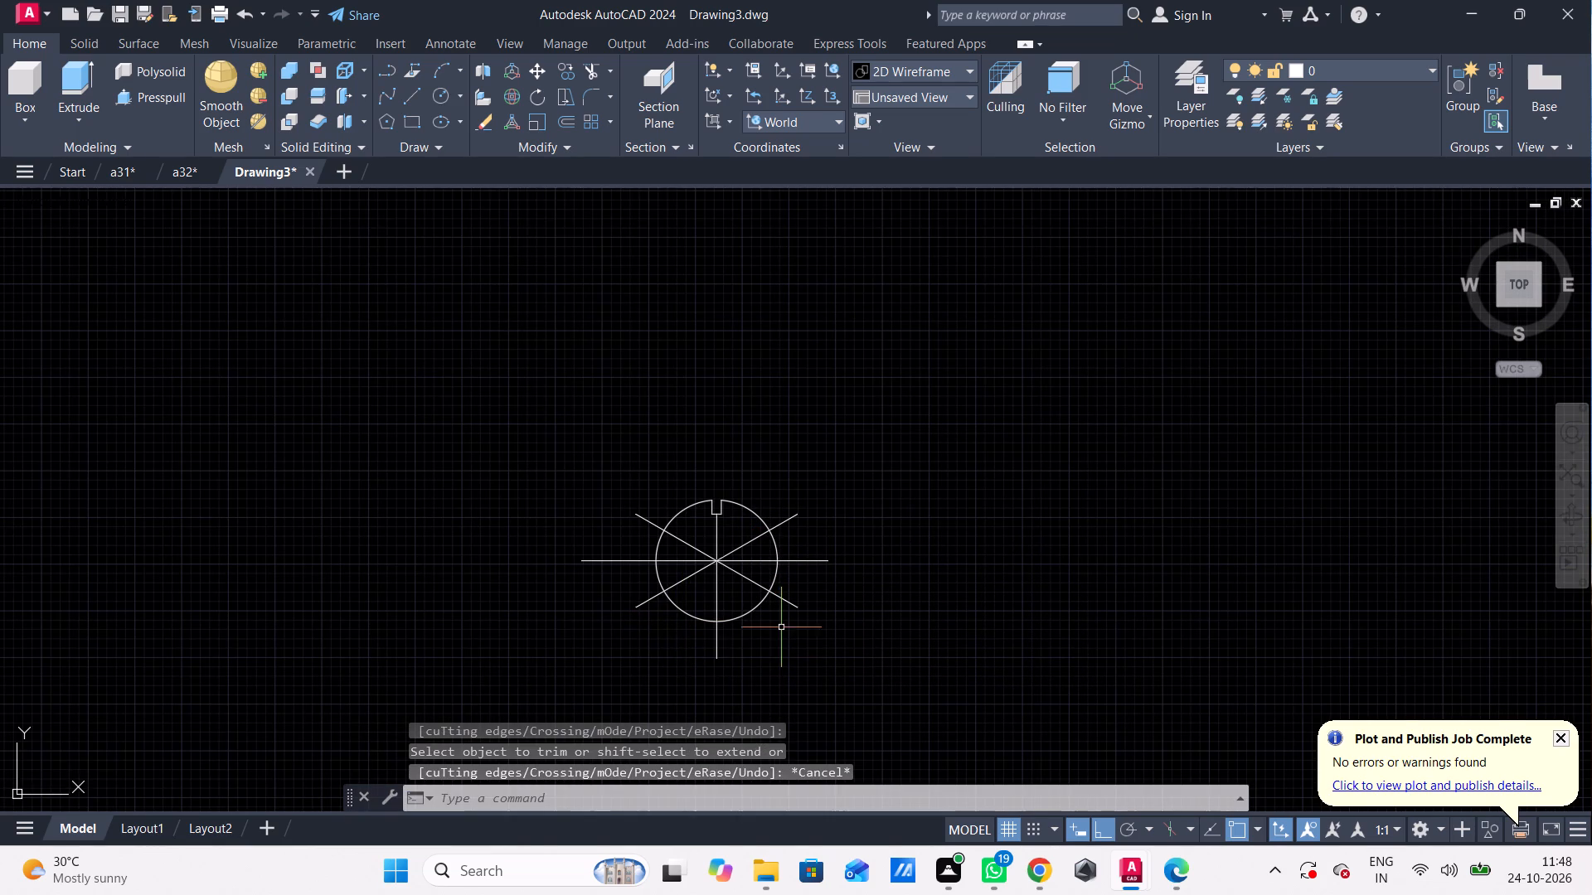
With Ortho off, draw 15 units inward along the angled line from its upper-left circle intersection, and 10 units at about 55° toward the upper right.
key("l")
key("Return")
scroll(632, 416, "up", 2)
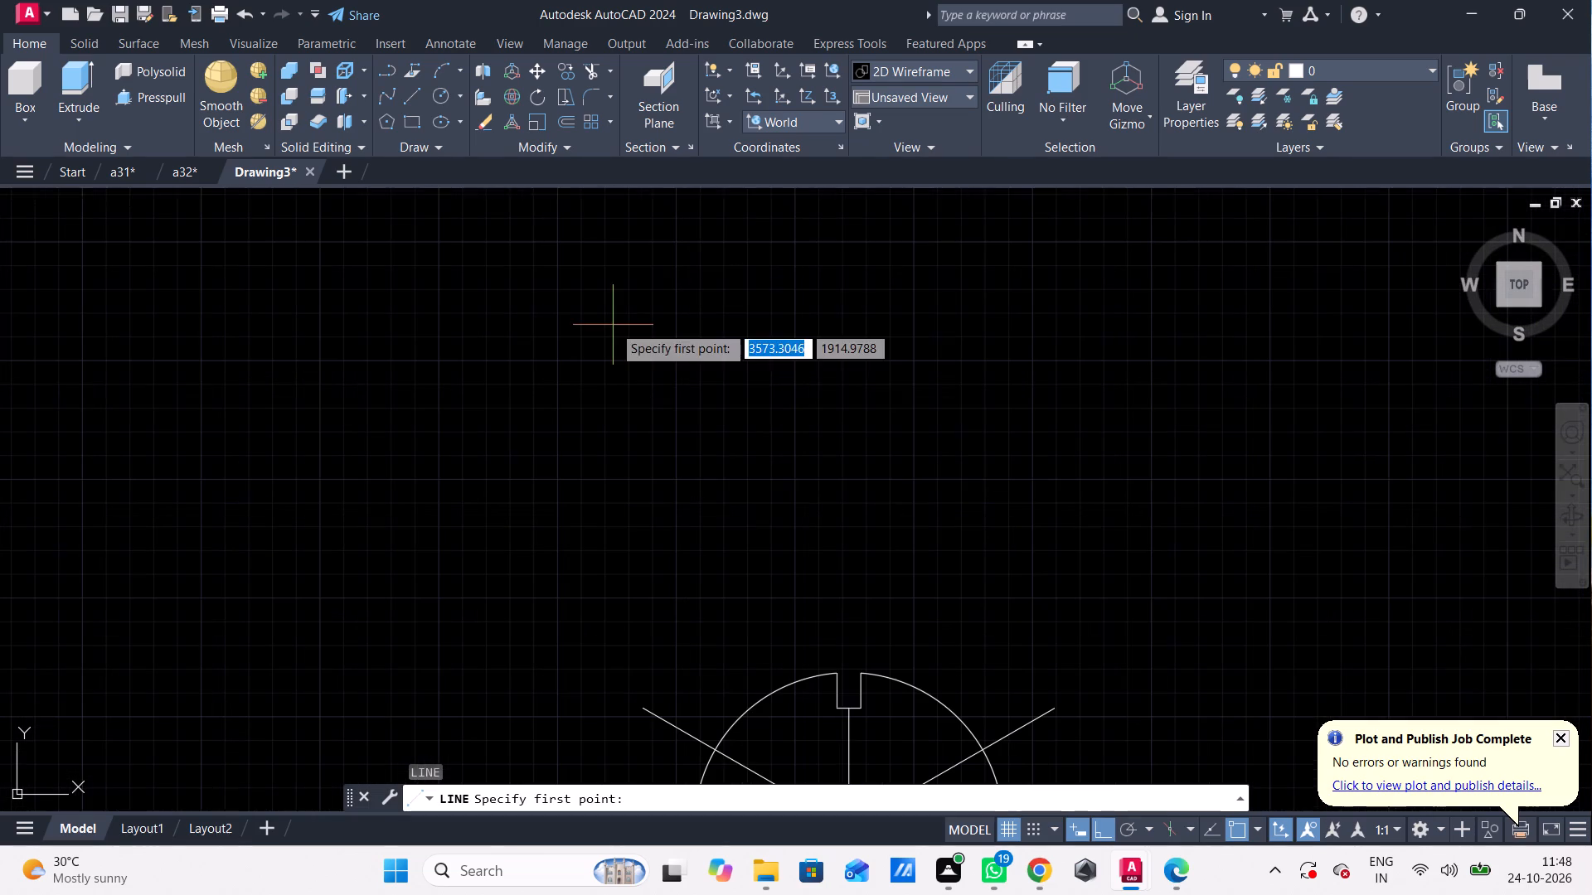
middle_click_drag(708, 467, 515, 140)
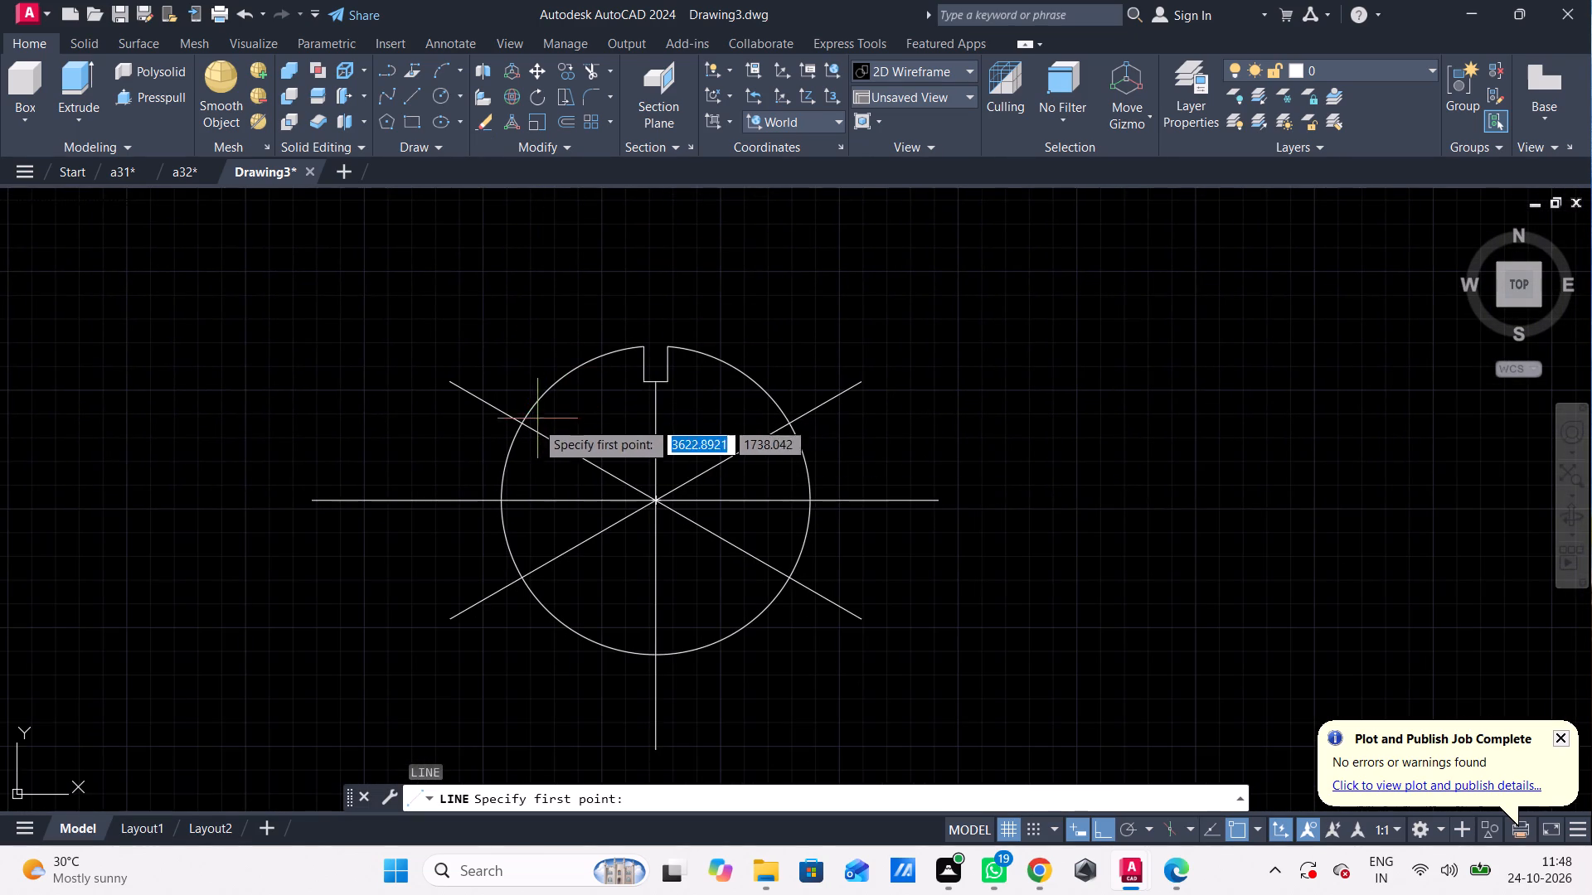
left_click(527, 427)
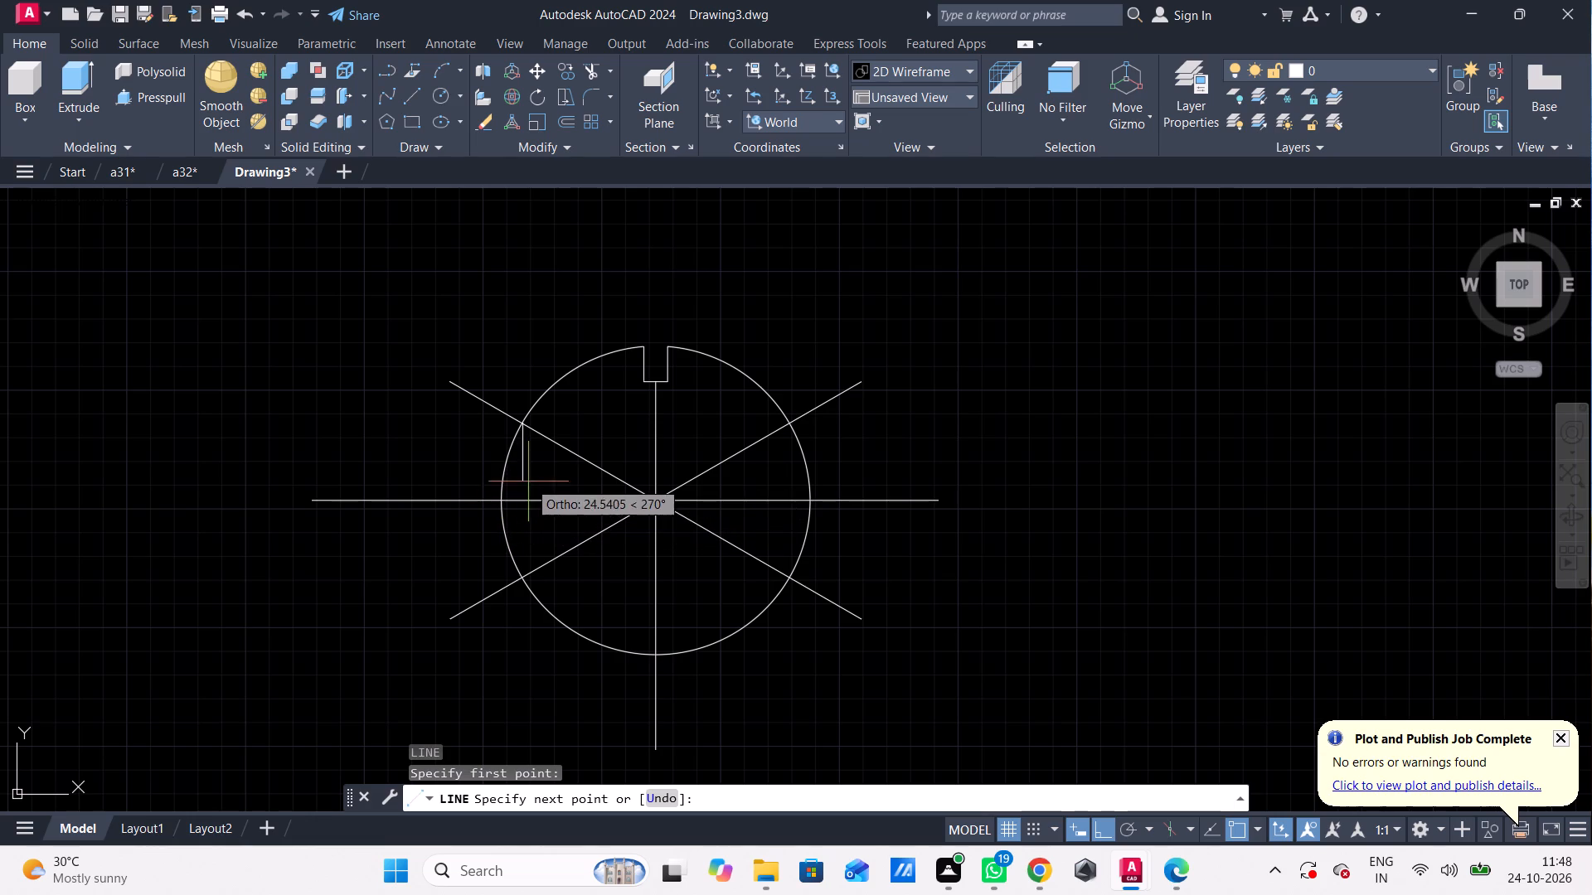
key("F8")
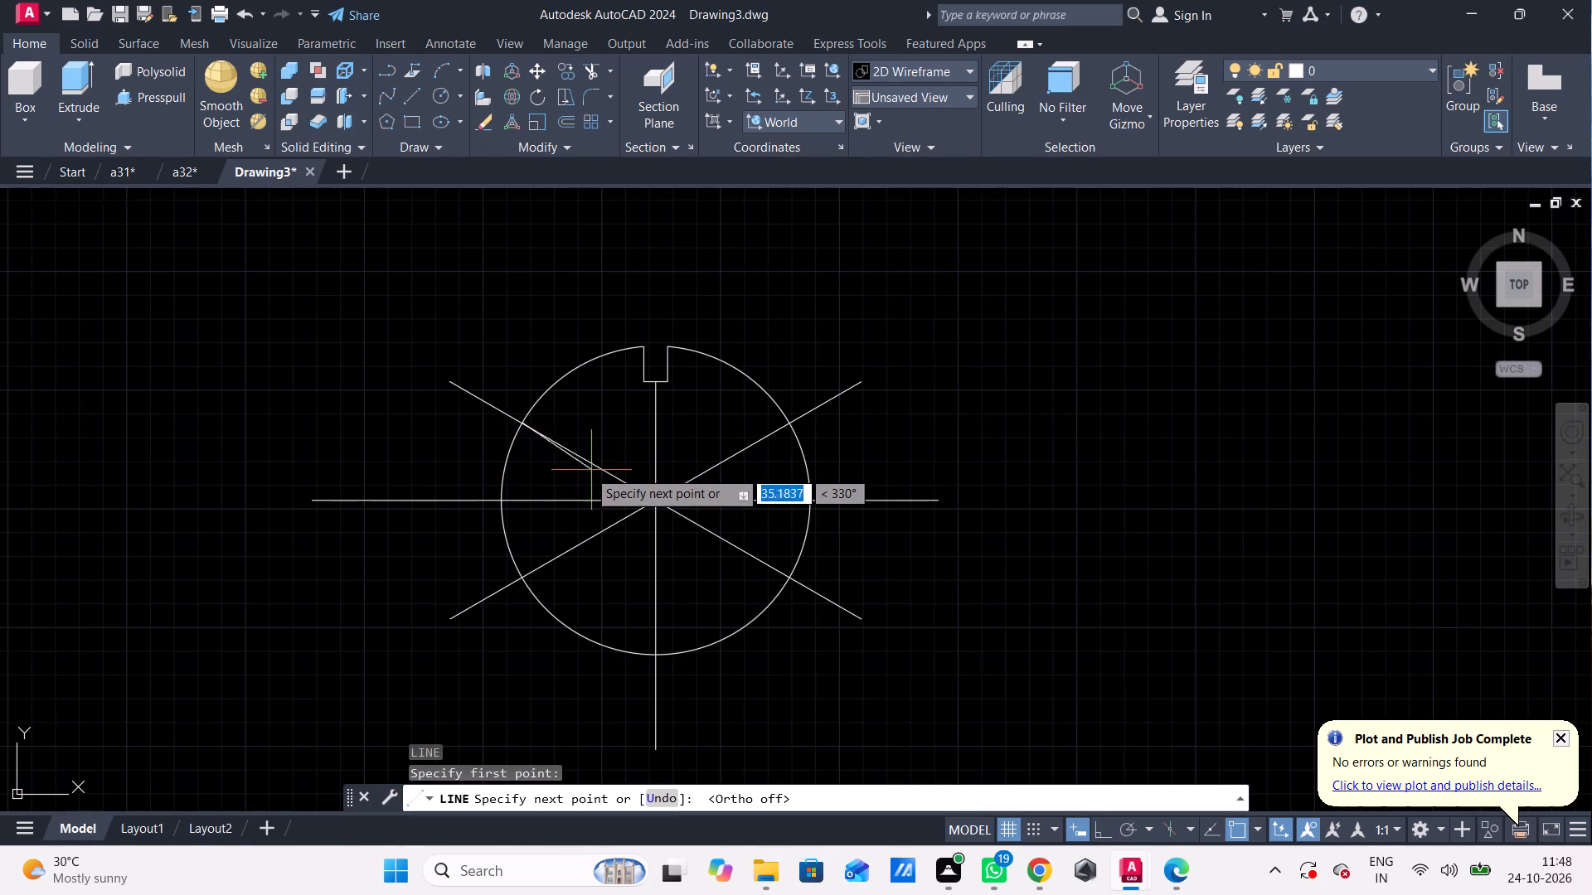
scroll(581, 465, "up", 4)
middle_click_drag(323, 306, 363, 387)
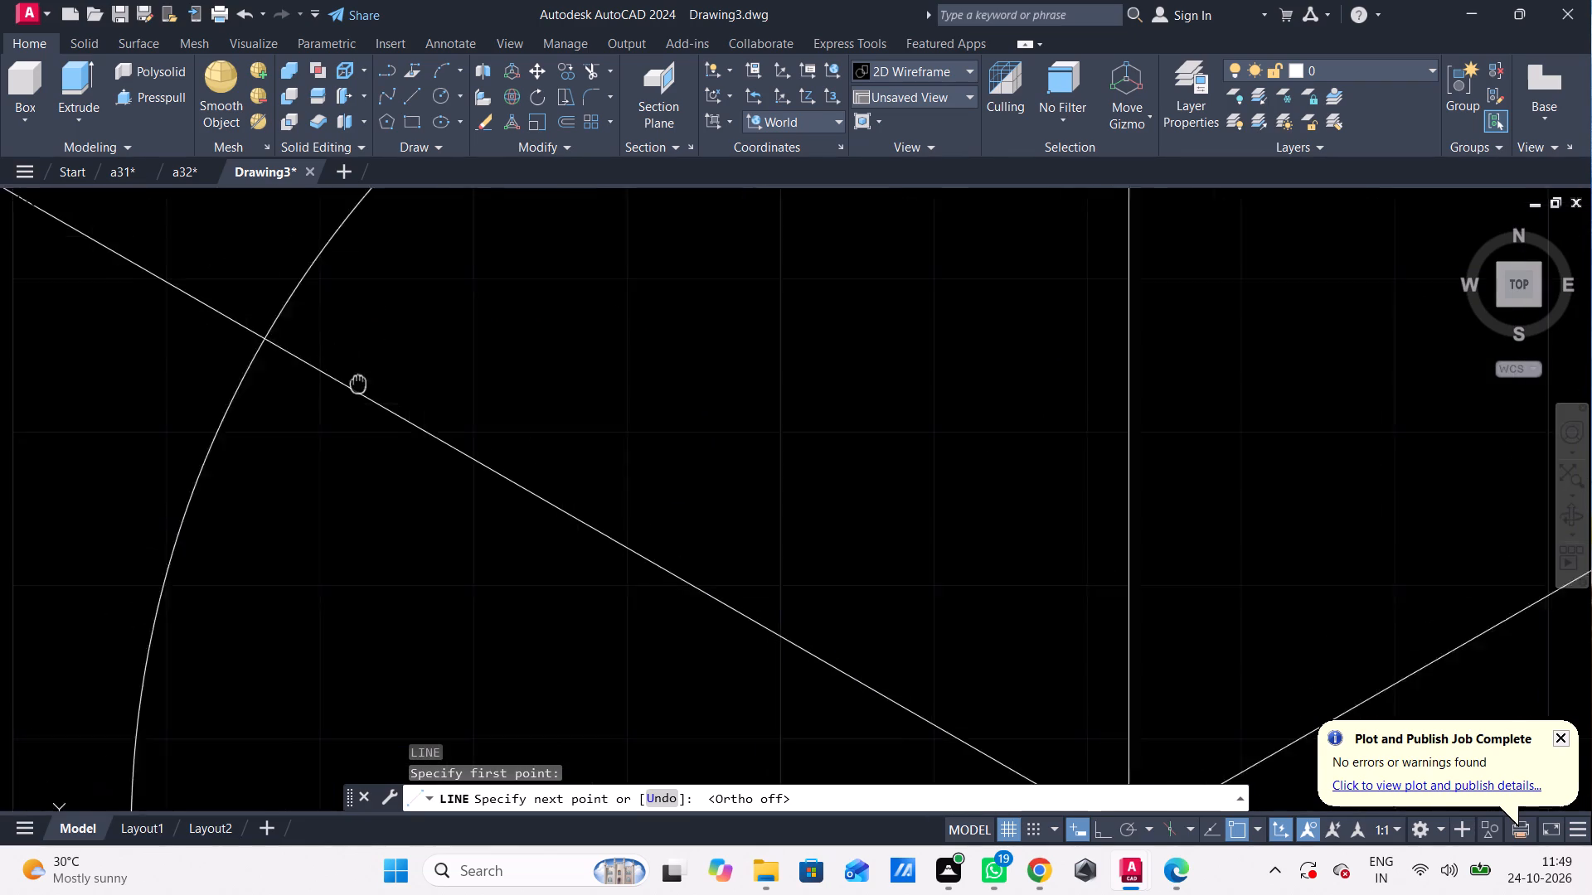
middle_click_drag(363, 387, 434, 451)
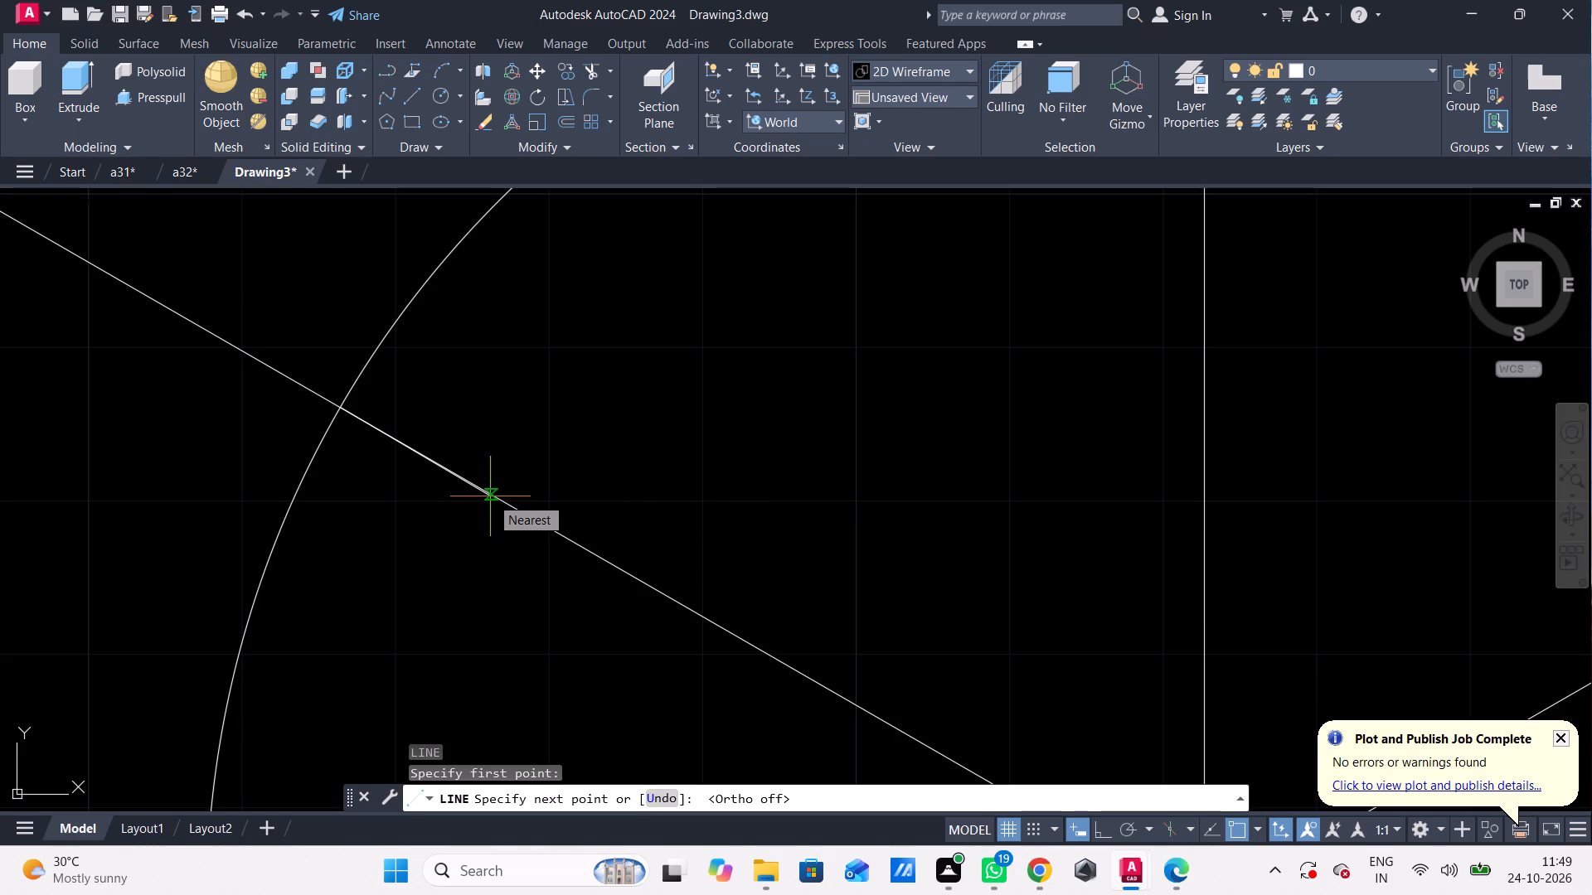
type("15")
key("Return")
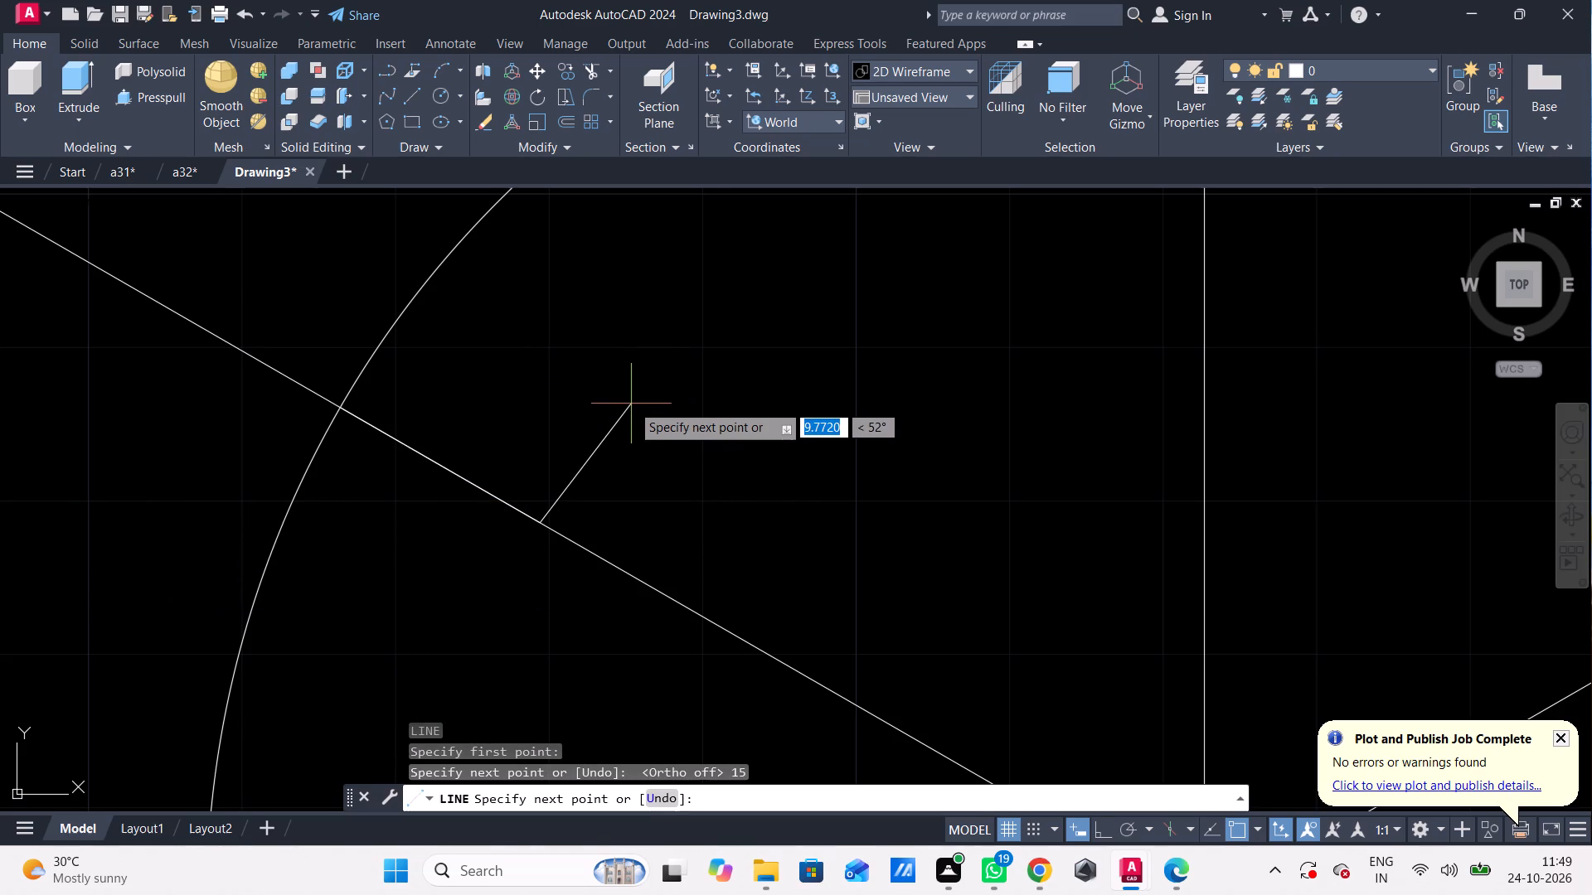
scroll(625, 417, "down", 2)
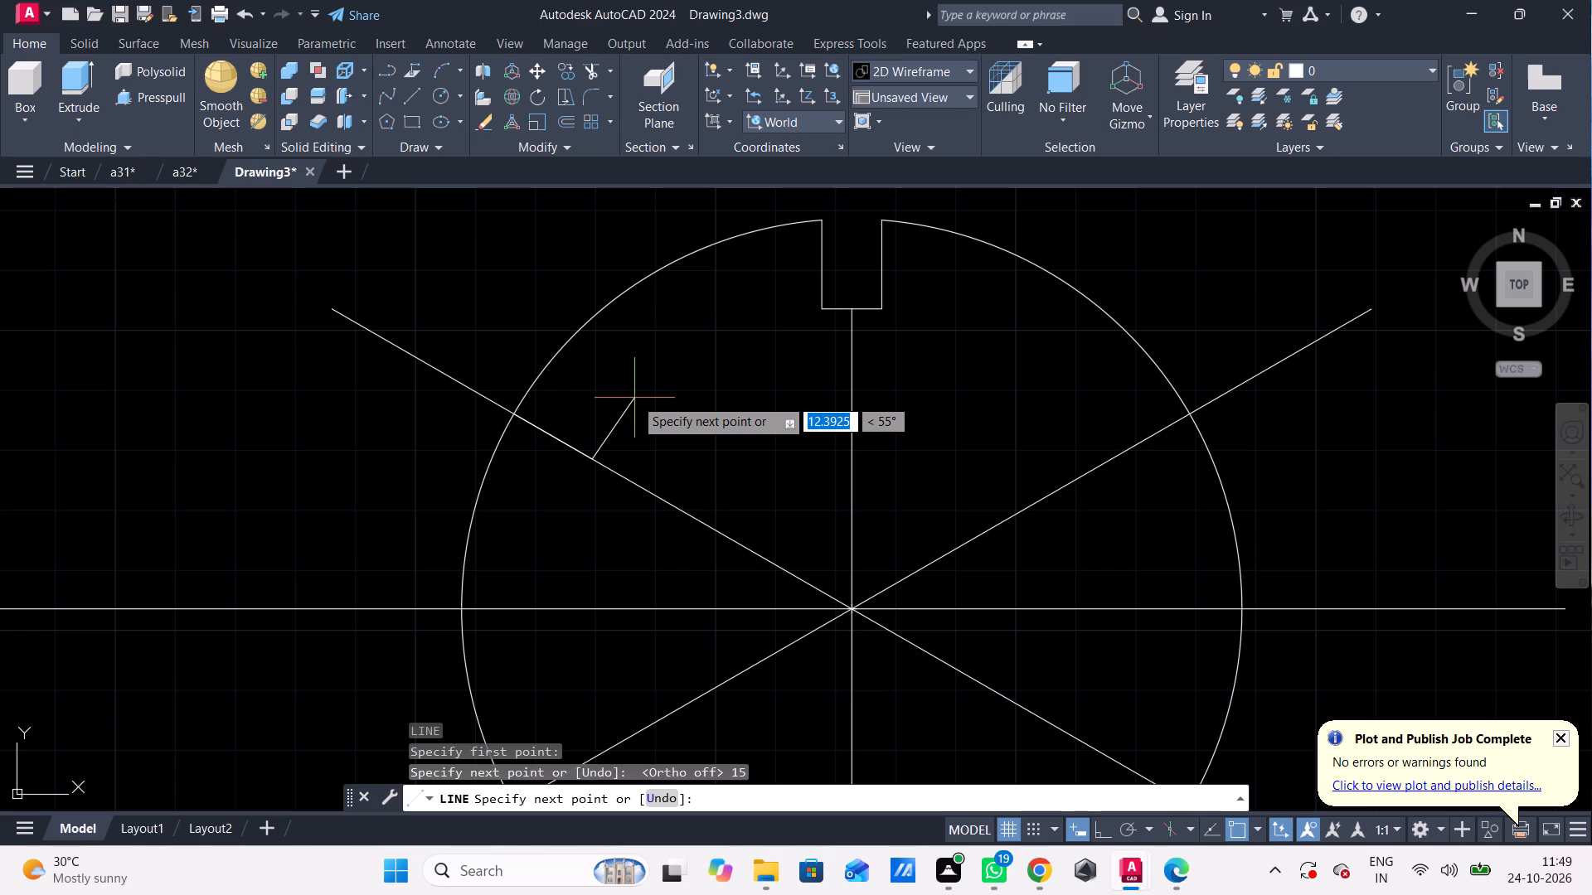
type("10")
key("Return")
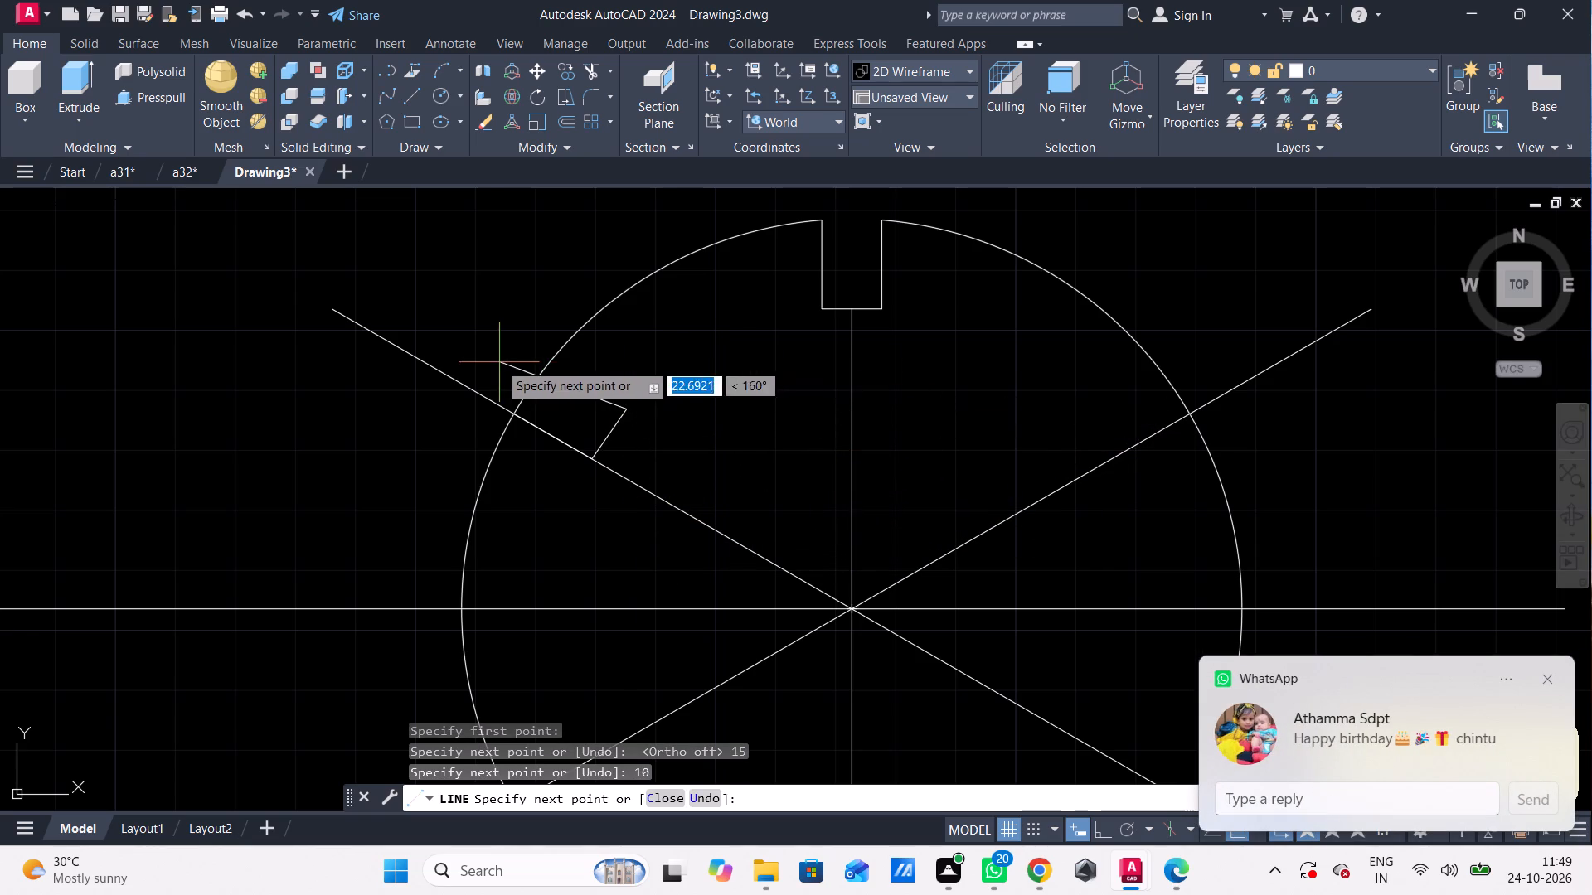
key("Escape")
Move the 10-unit line by its midpoint onto the angled centre line, at the inner end of the 15-unit segment.
left_click(618, 420)
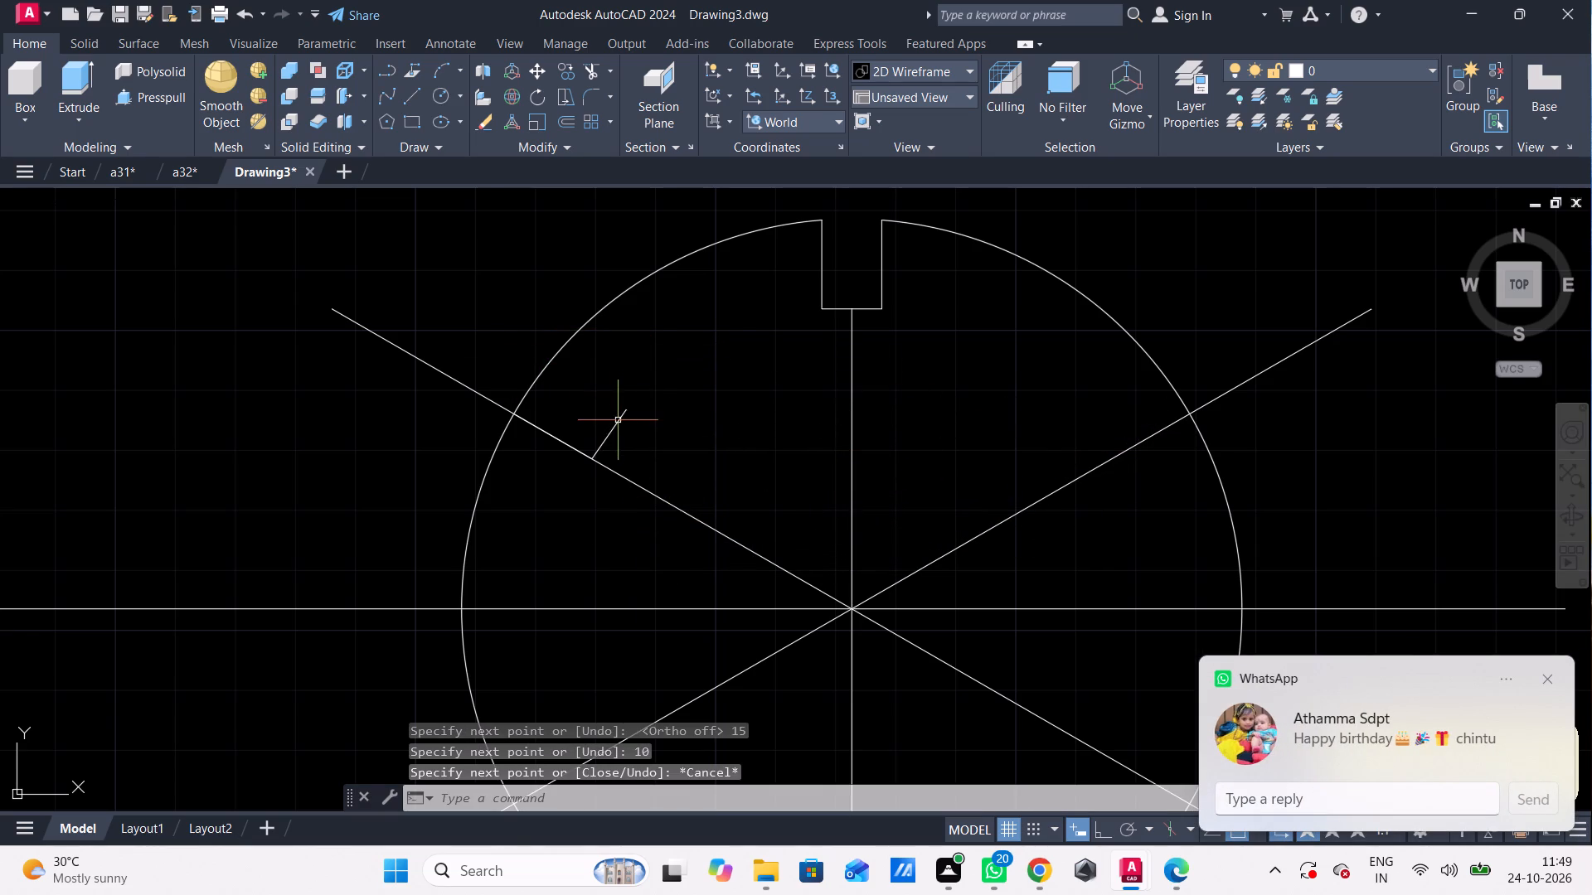
left_click(613, 438)
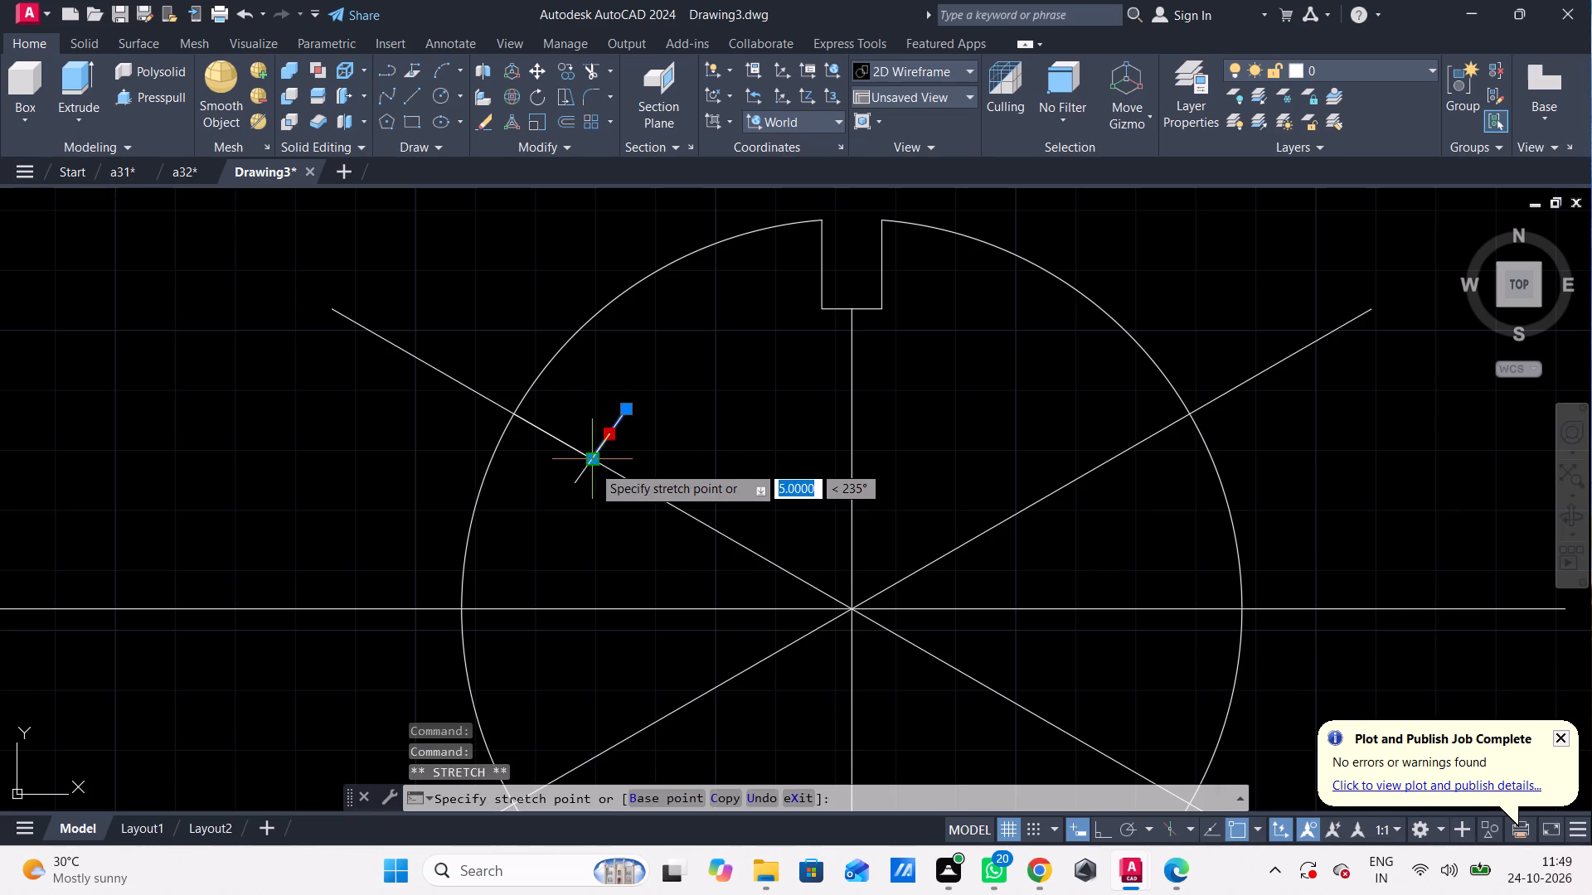
left_click(592, 465)
key("Escape")
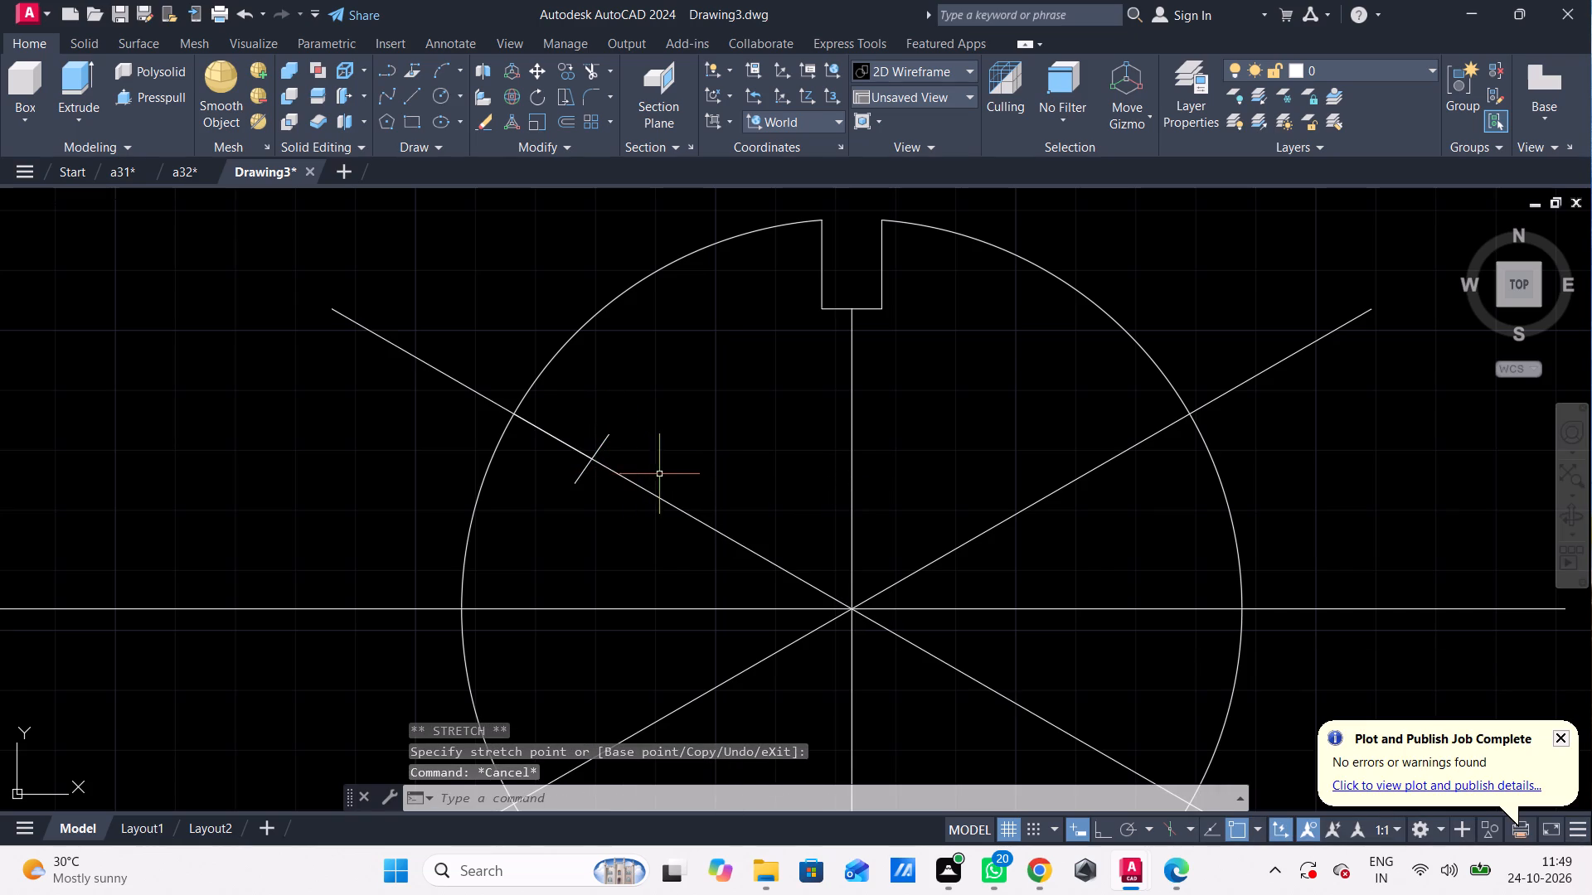
Draw a line about 33 units long at 145° from the 10-unit line's upper end outward past the circle.
key("l")
key("Return")
left_click(604, 429)
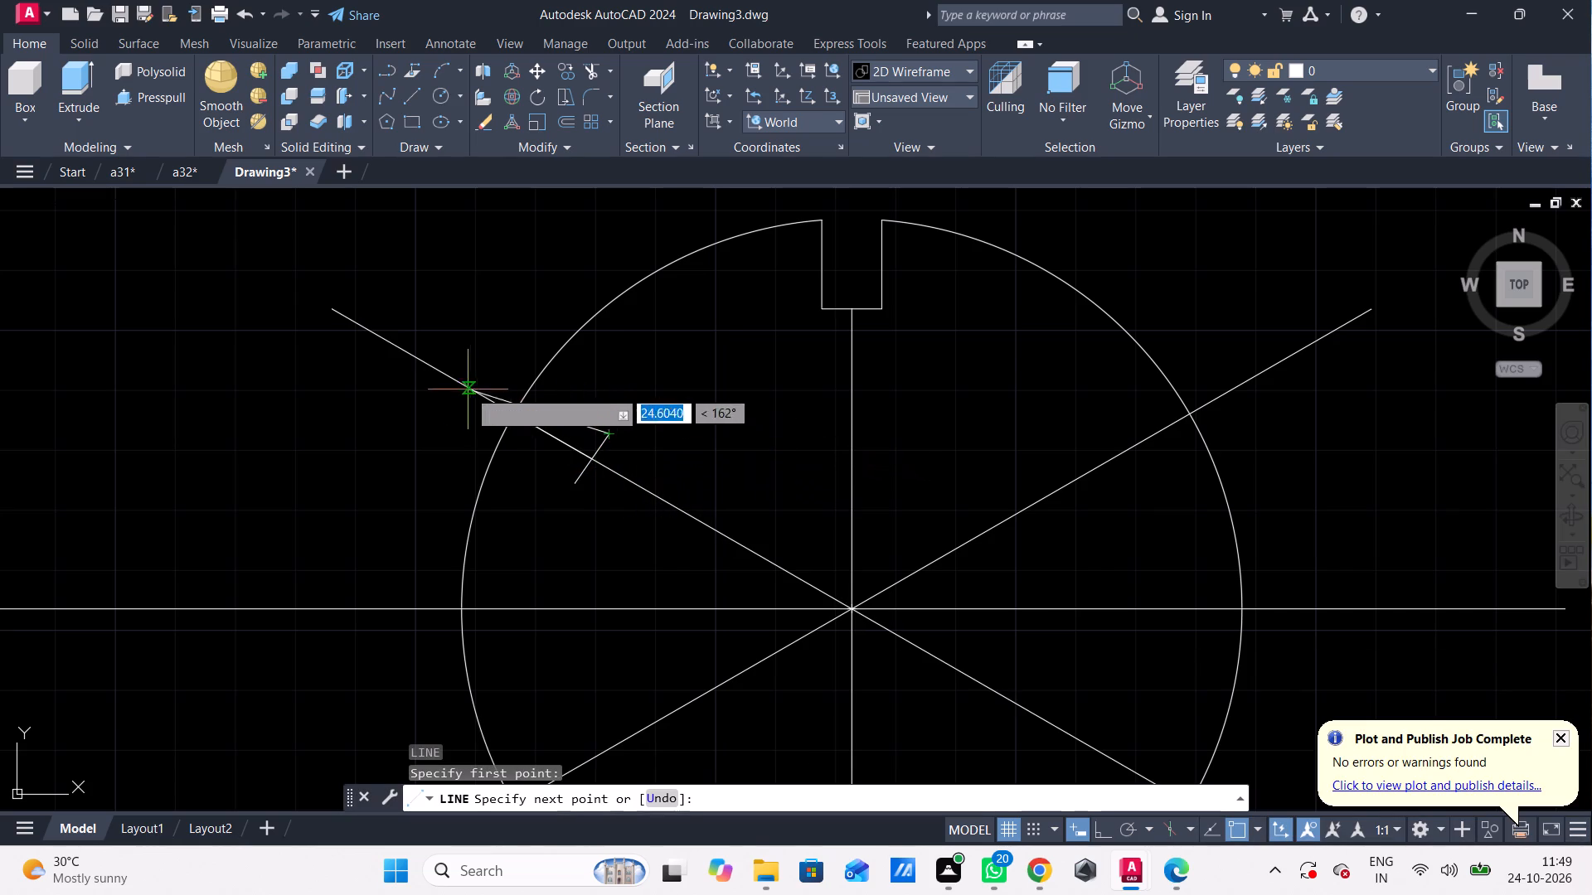
left_click(441, 328)
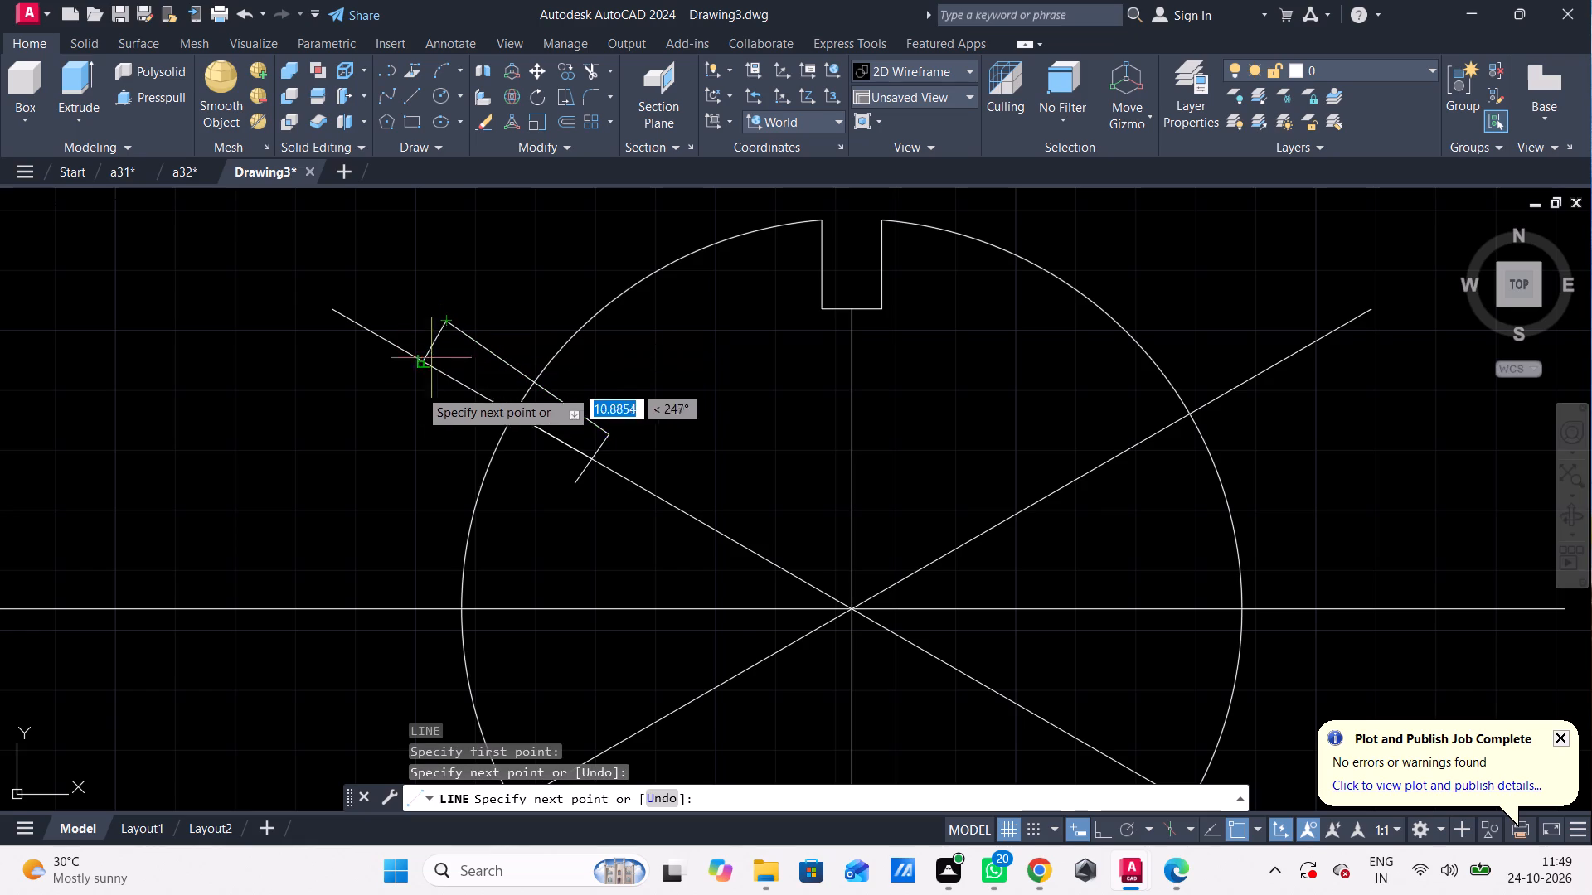
key("Escape")
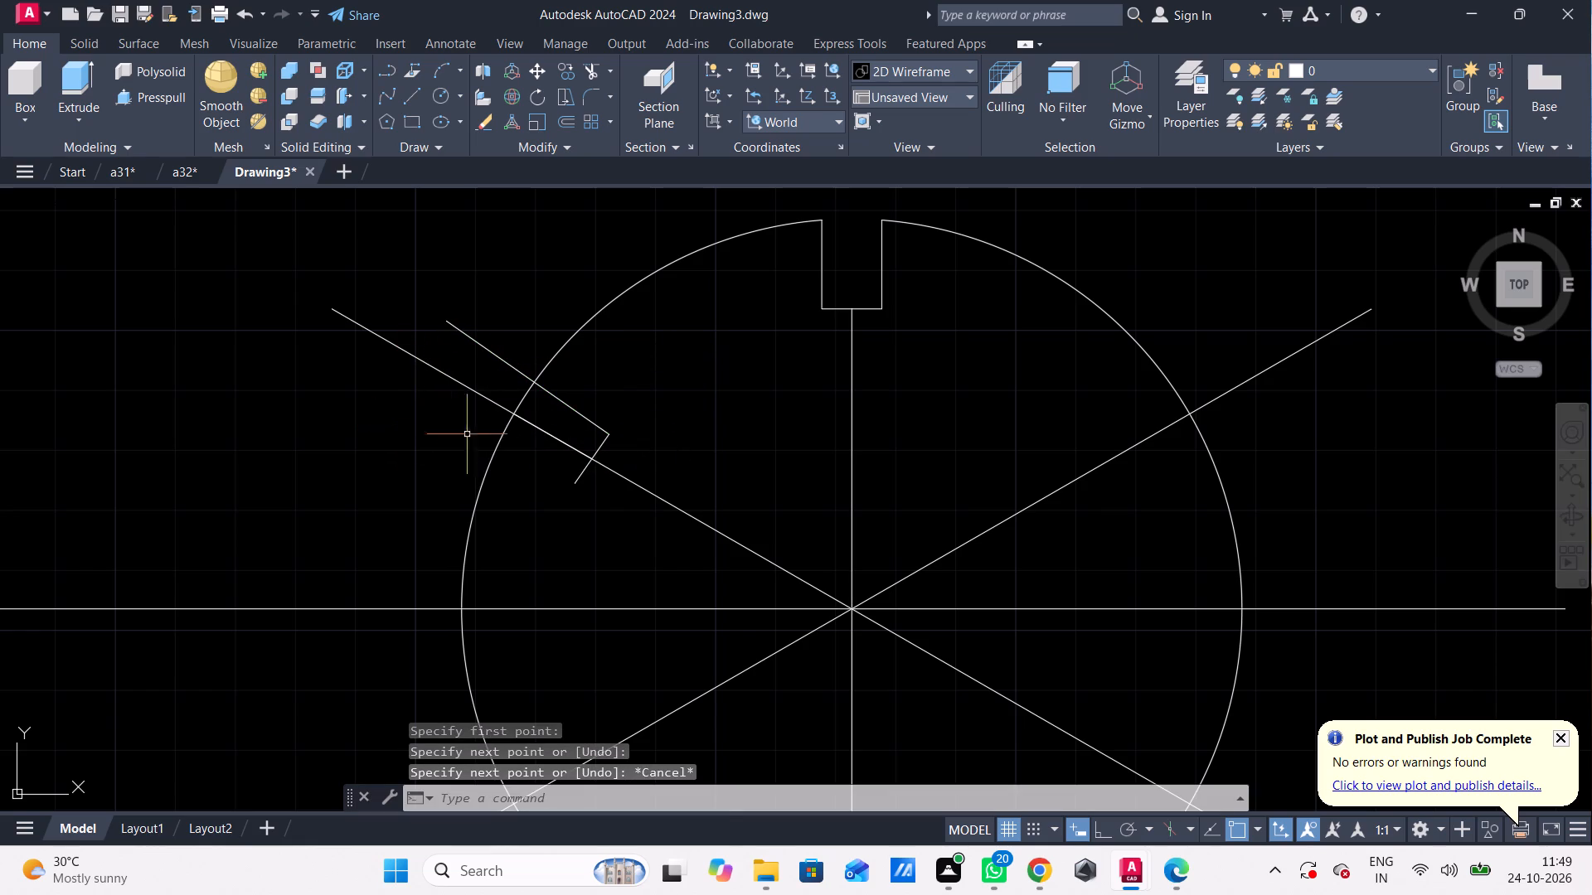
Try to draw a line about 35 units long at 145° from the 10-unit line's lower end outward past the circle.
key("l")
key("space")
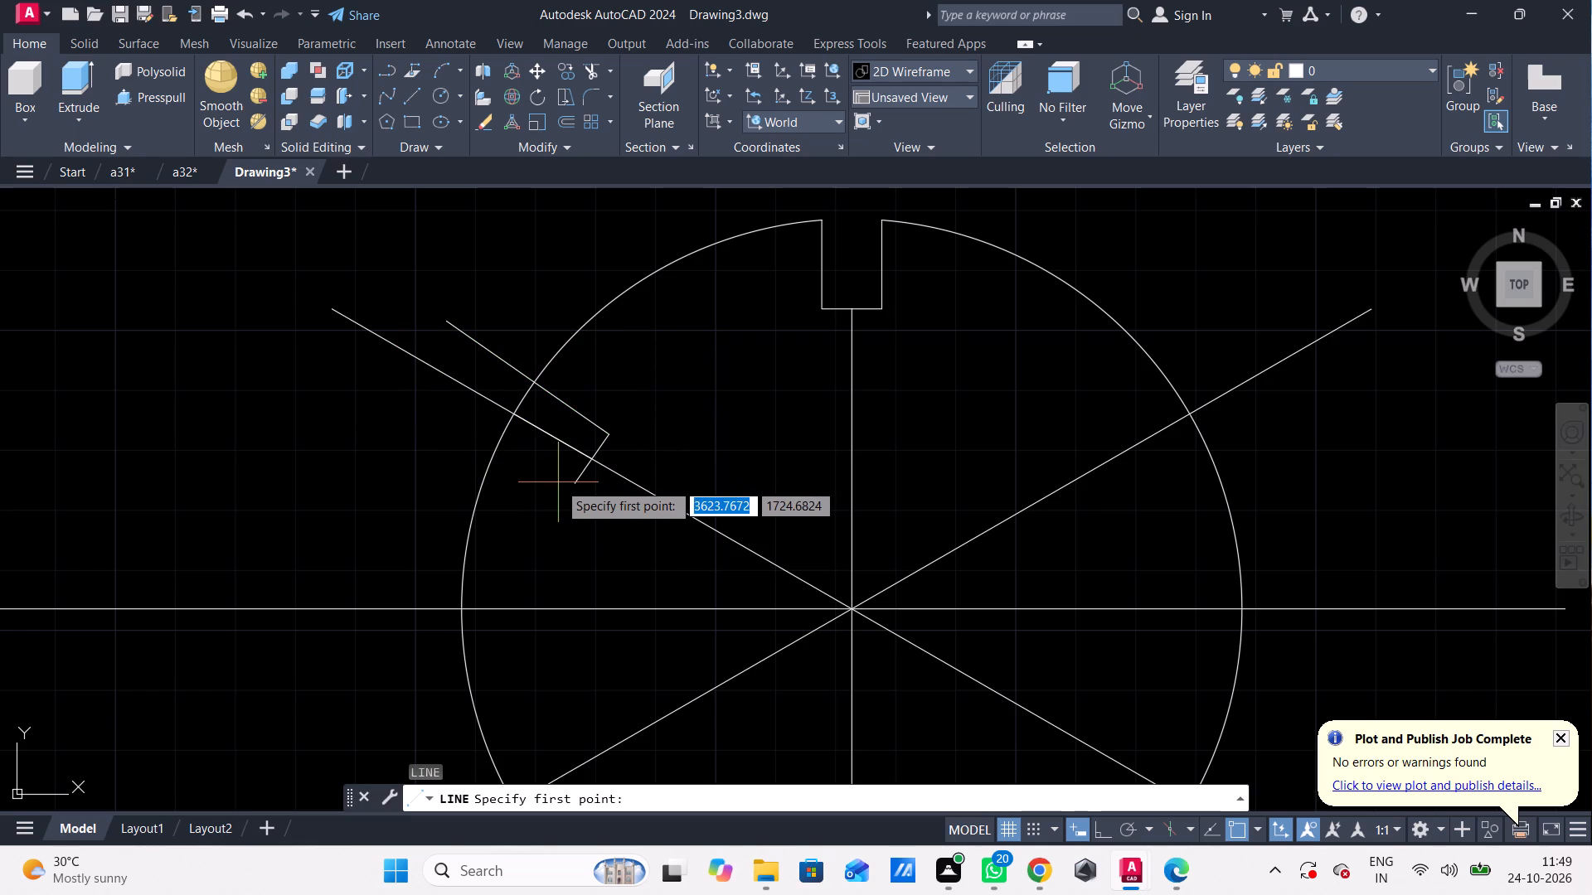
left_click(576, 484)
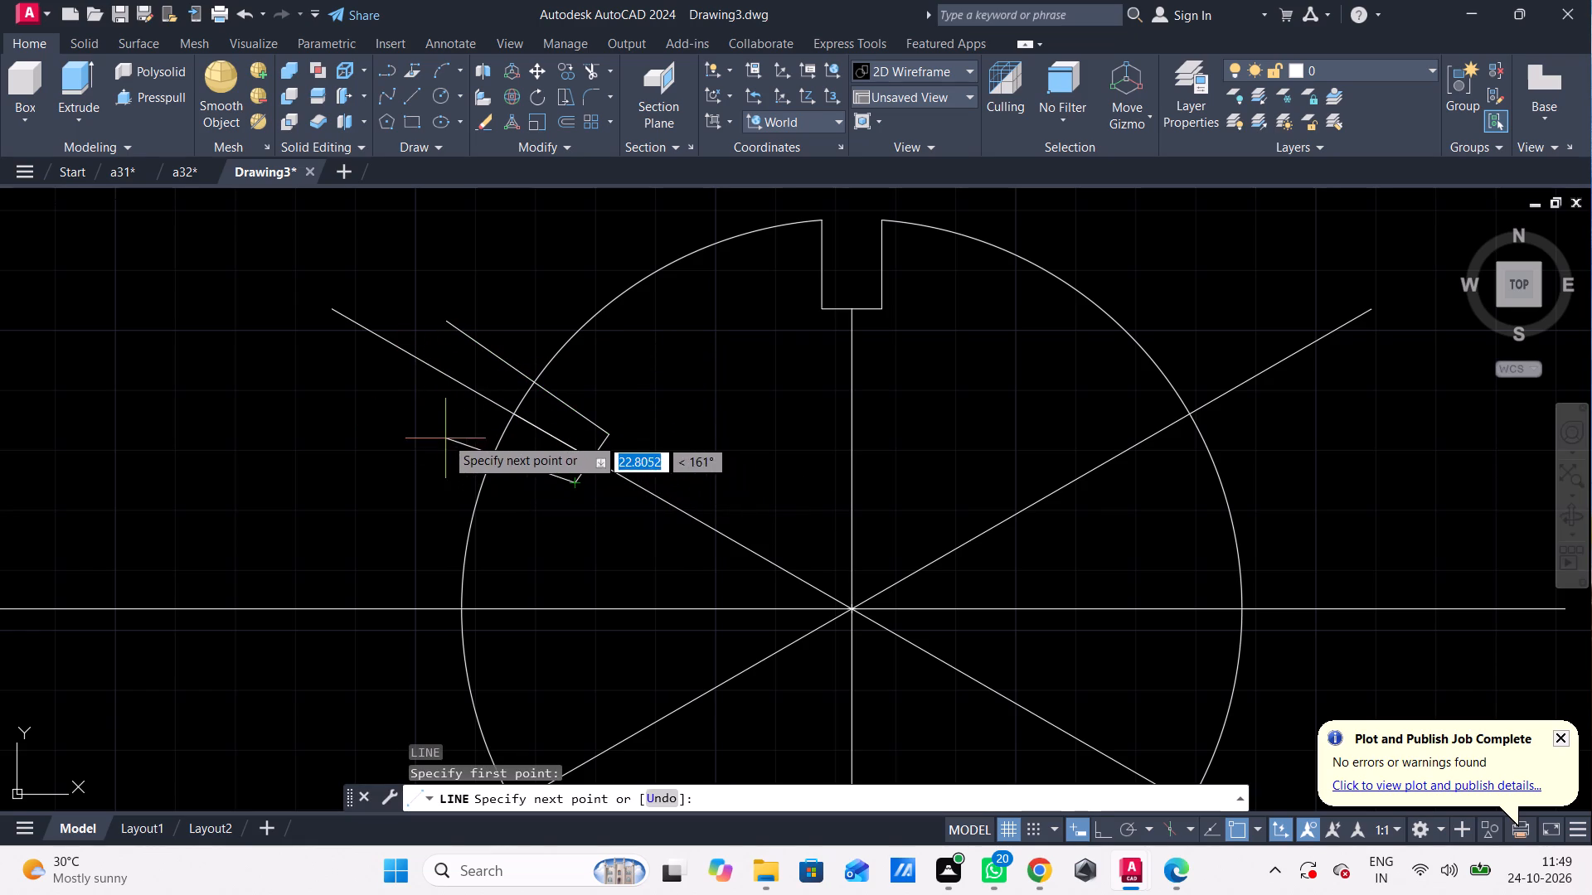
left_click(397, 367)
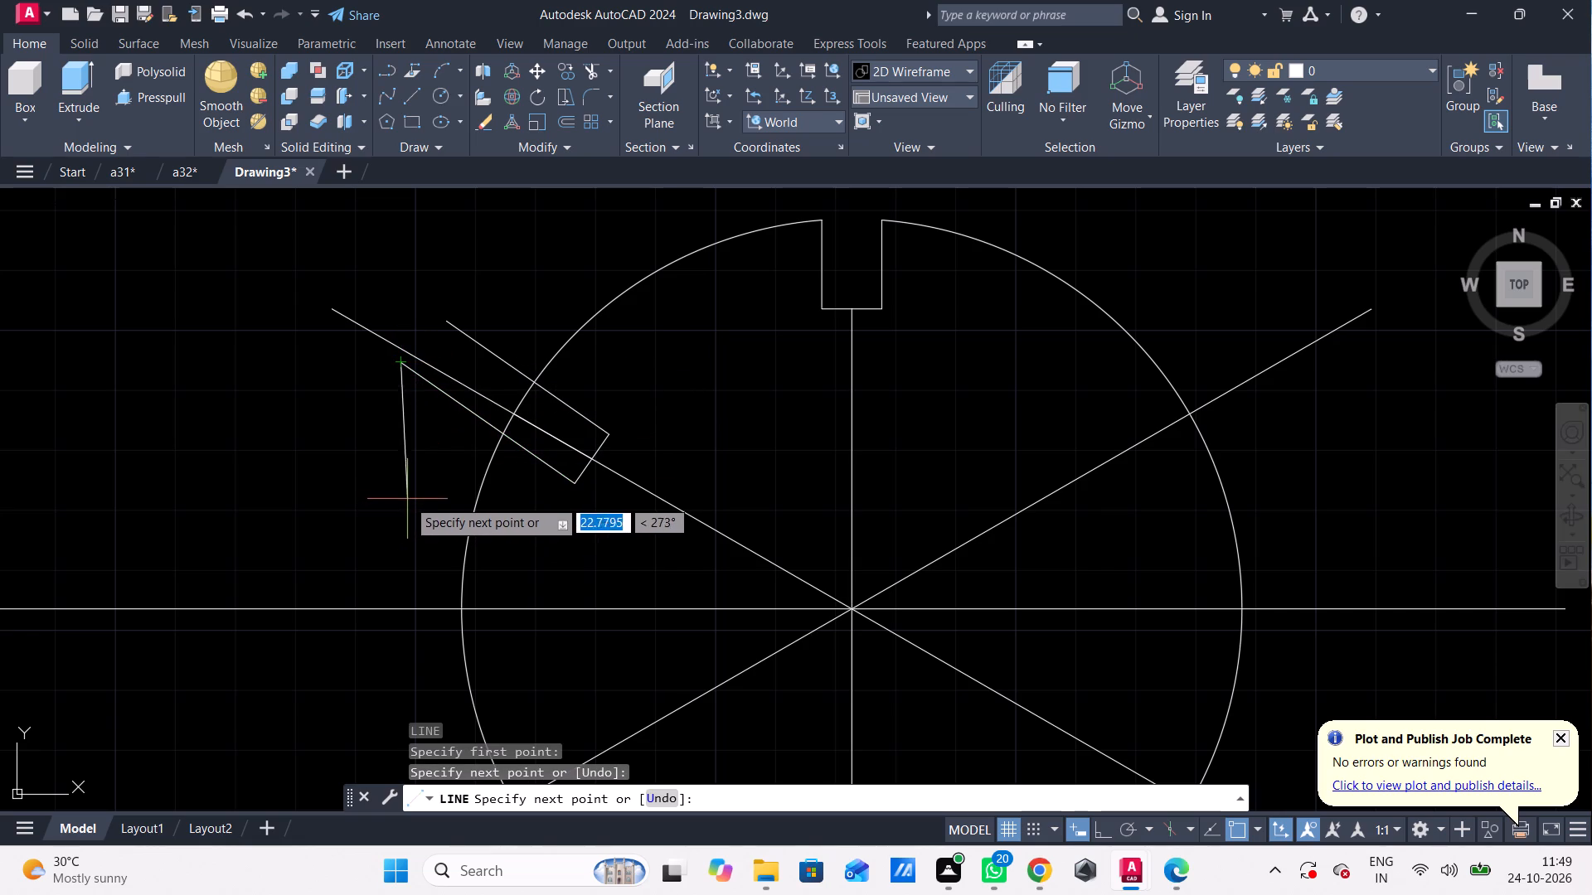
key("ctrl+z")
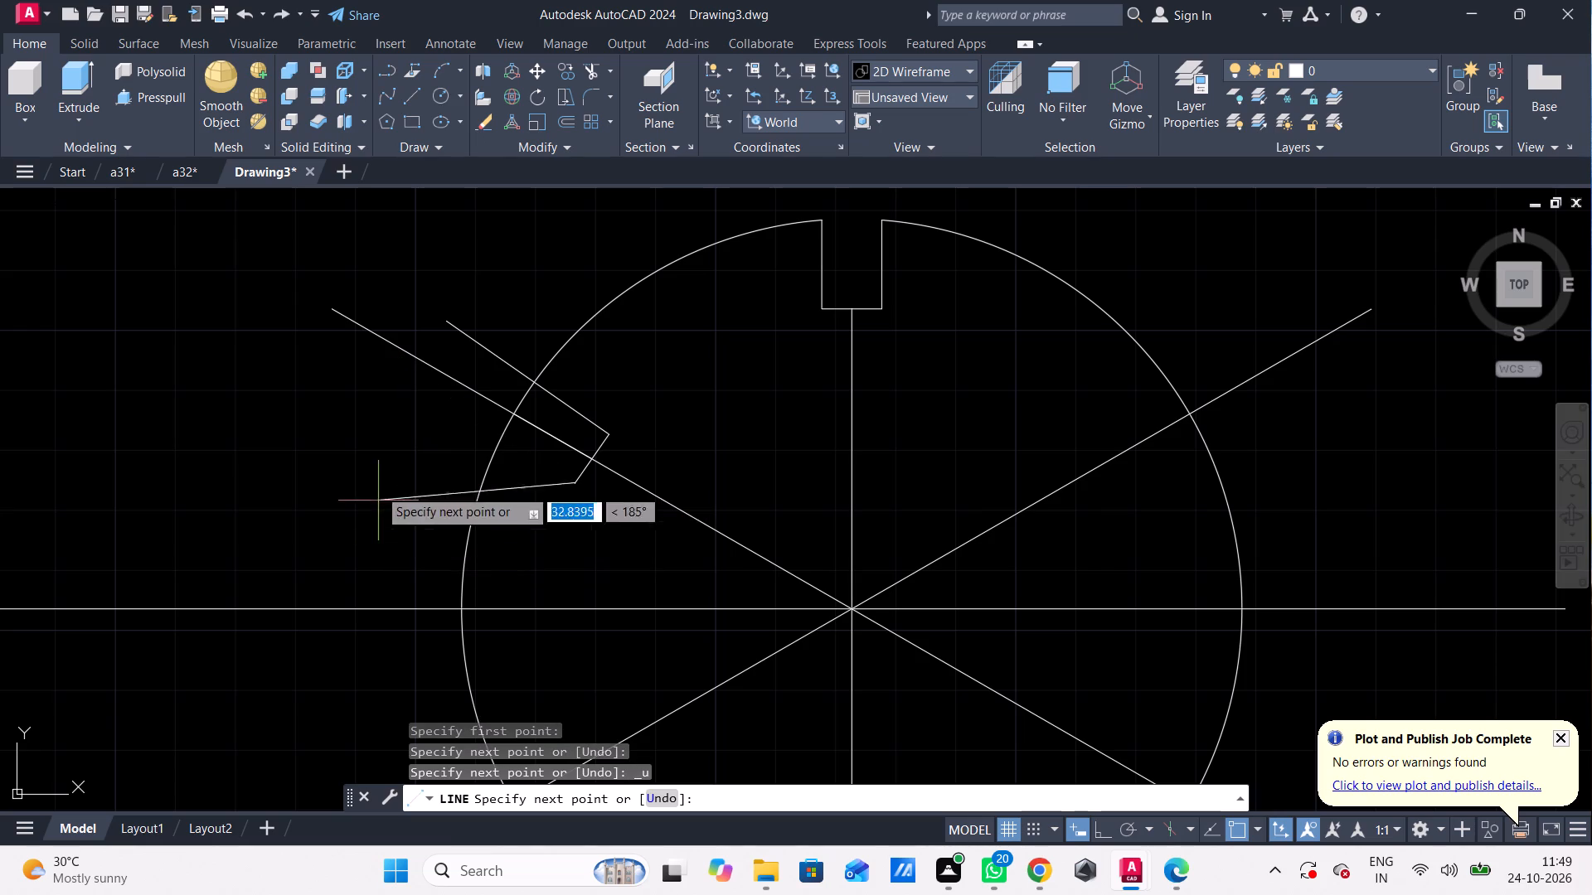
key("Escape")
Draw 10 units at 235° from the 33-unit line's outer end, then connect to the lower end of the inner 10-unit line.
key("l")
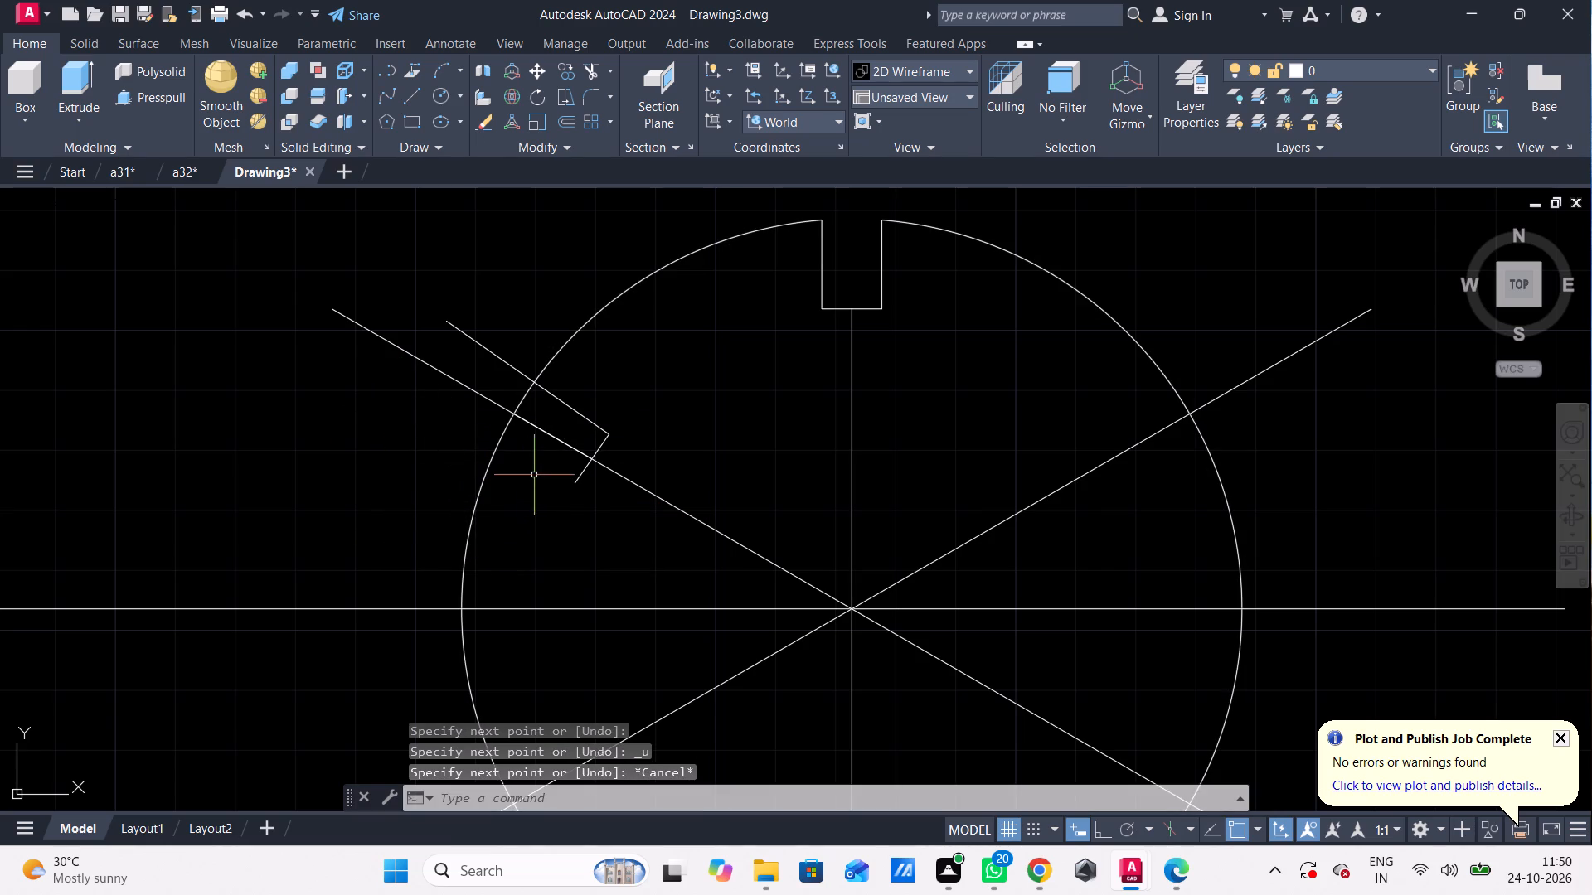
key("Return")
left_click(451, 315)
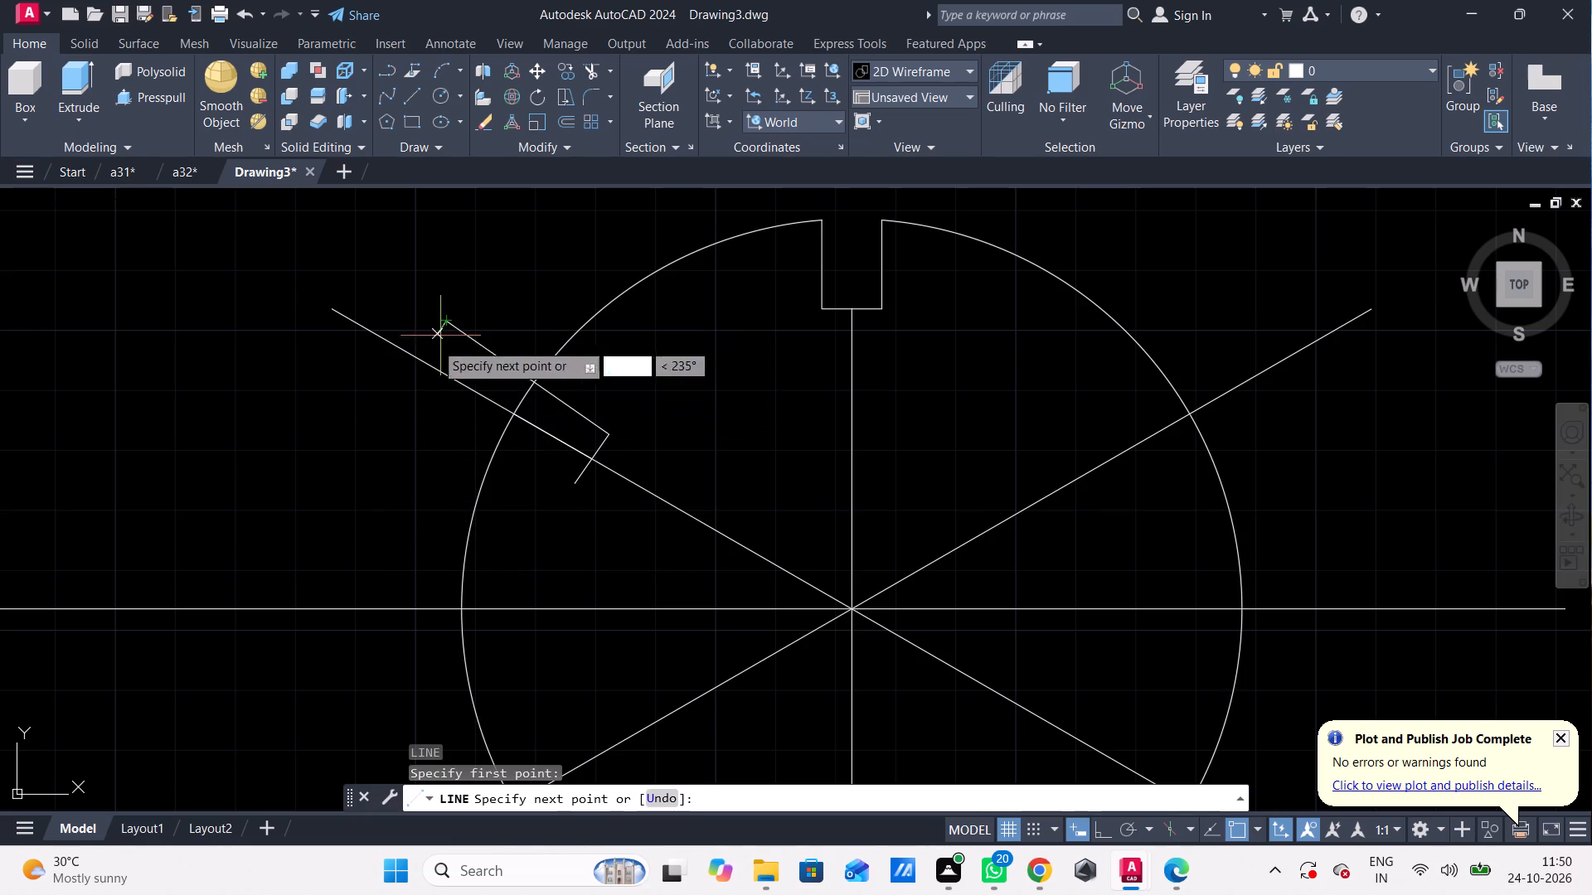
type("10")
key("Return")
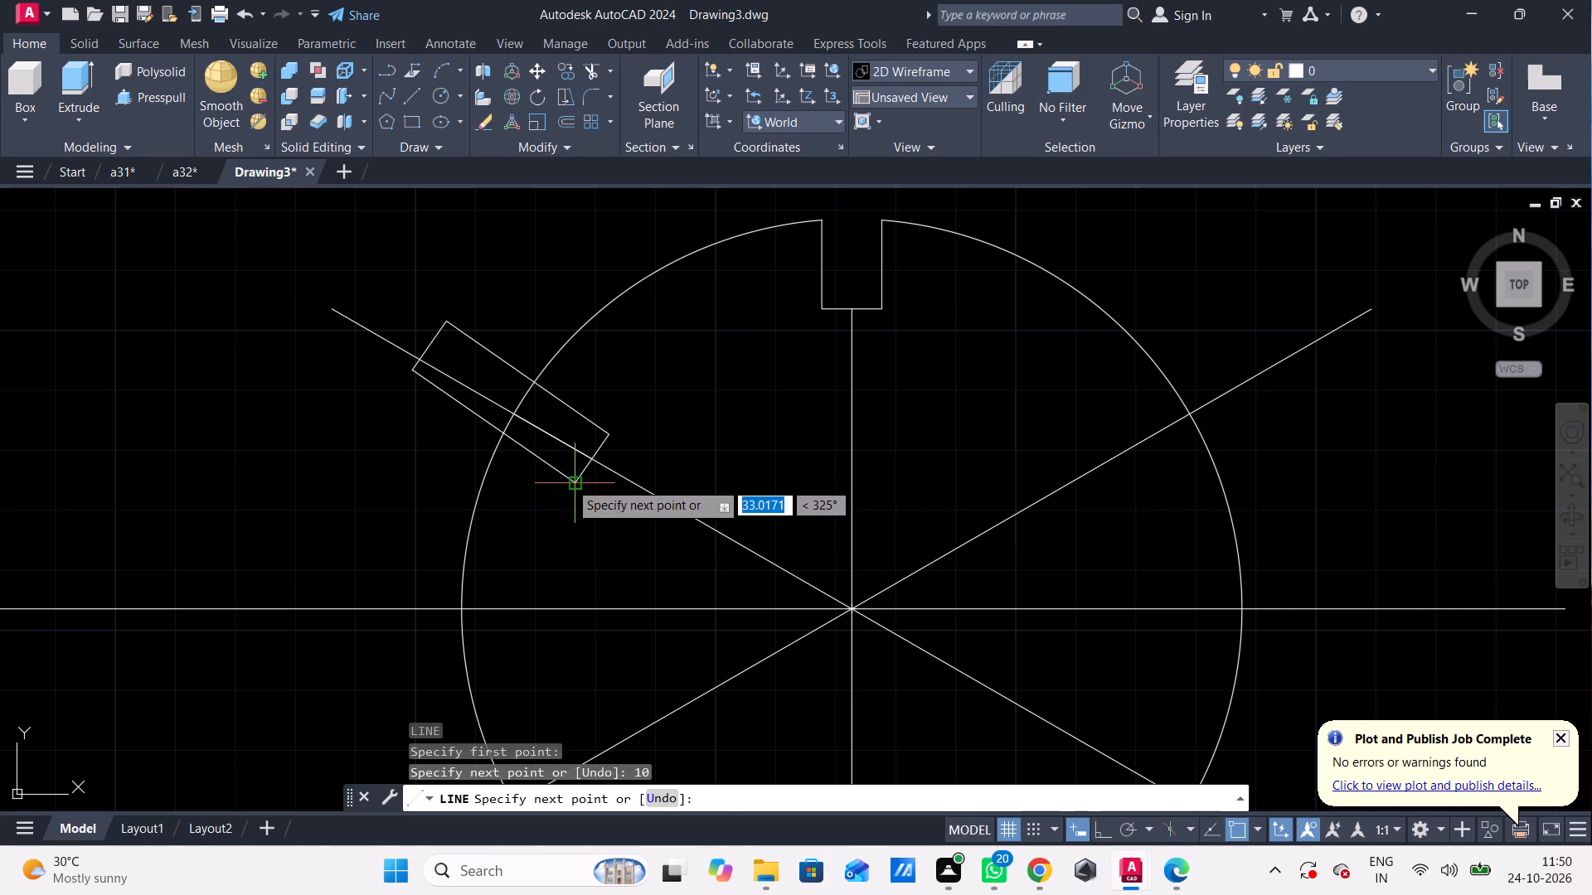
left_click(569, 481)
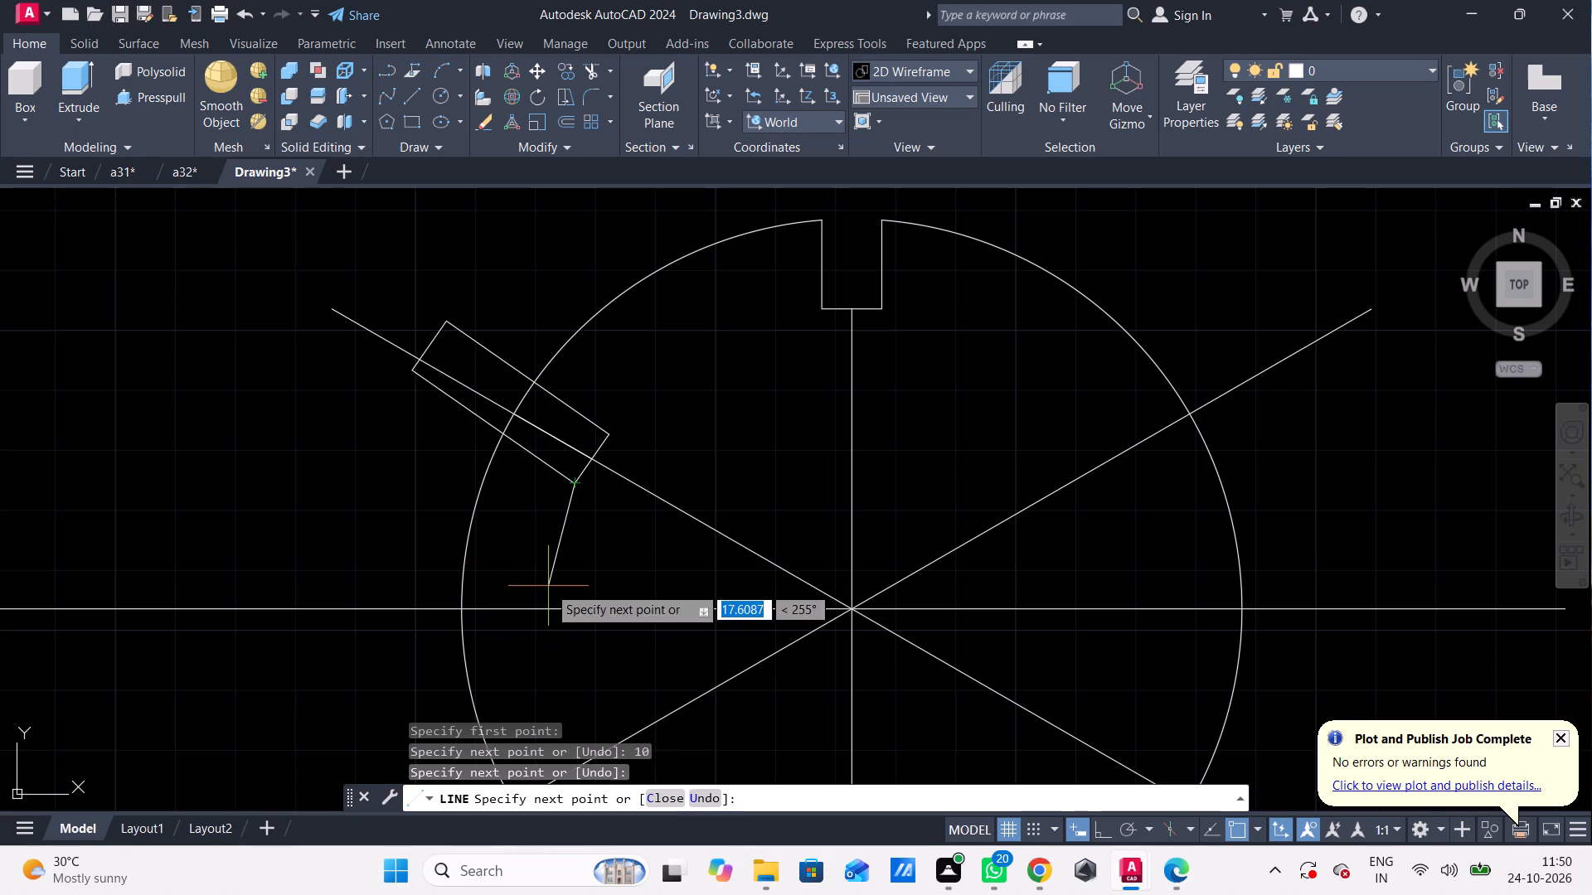
Undo all the slot lines drawn around the upper-left angled line, leaving the circle, centre lines and top slot.
key("ctrl+z")
key("ctrl+z")
key("ctrl+z")
key("ctrl+z")
key("ctrl+z")
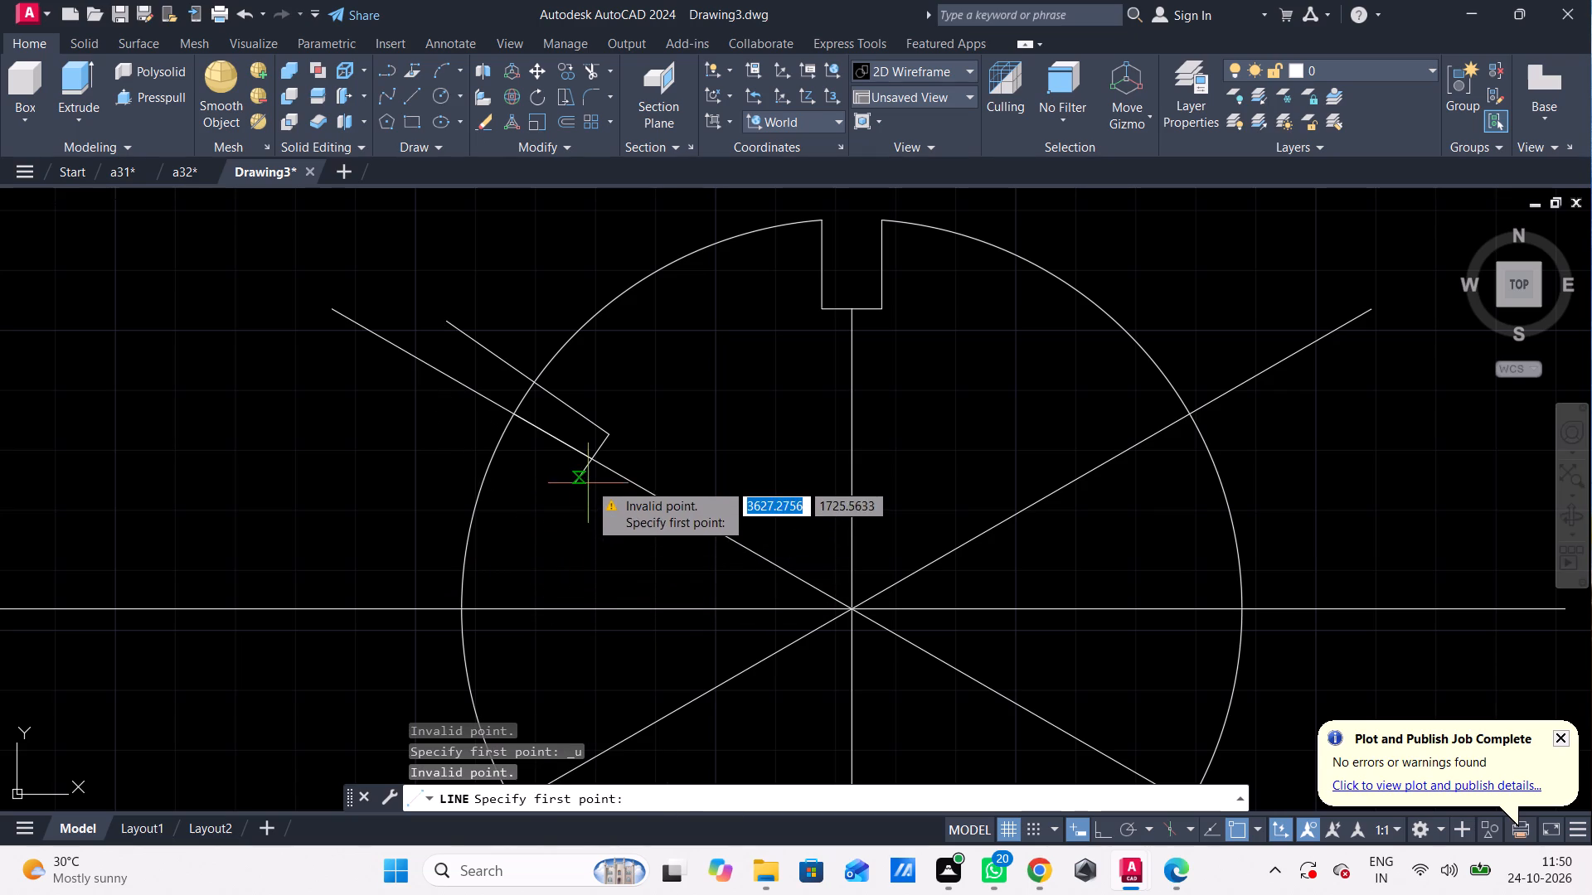
key("Escape")
key("ctrl+z")
key("ctrl+z")
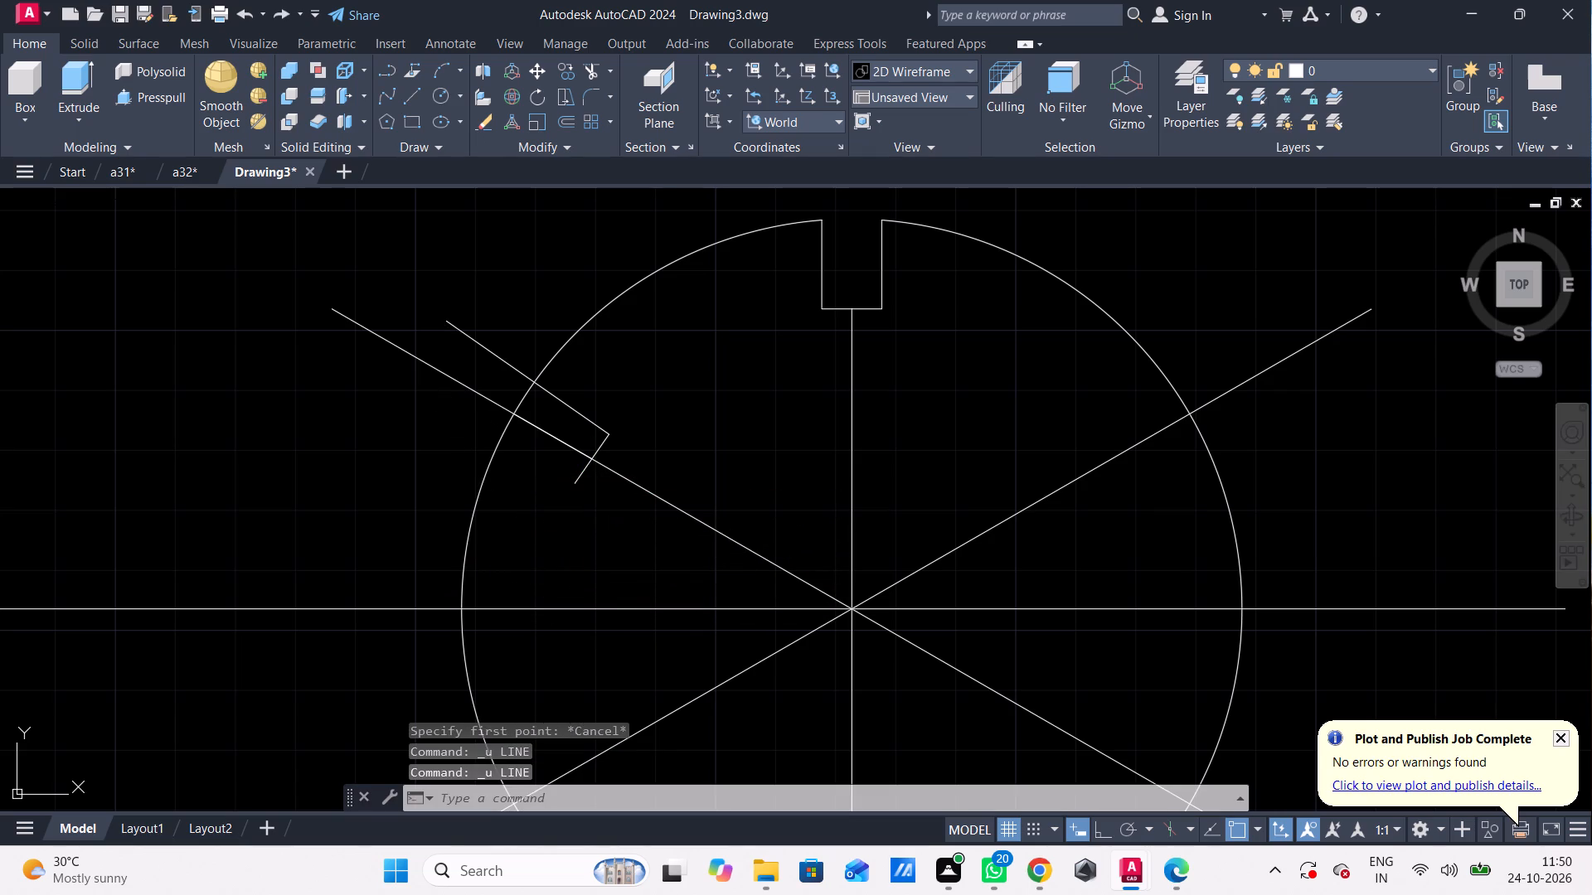
key("ctrl+z")
key("ctrl+z")
key("ctrl+z")
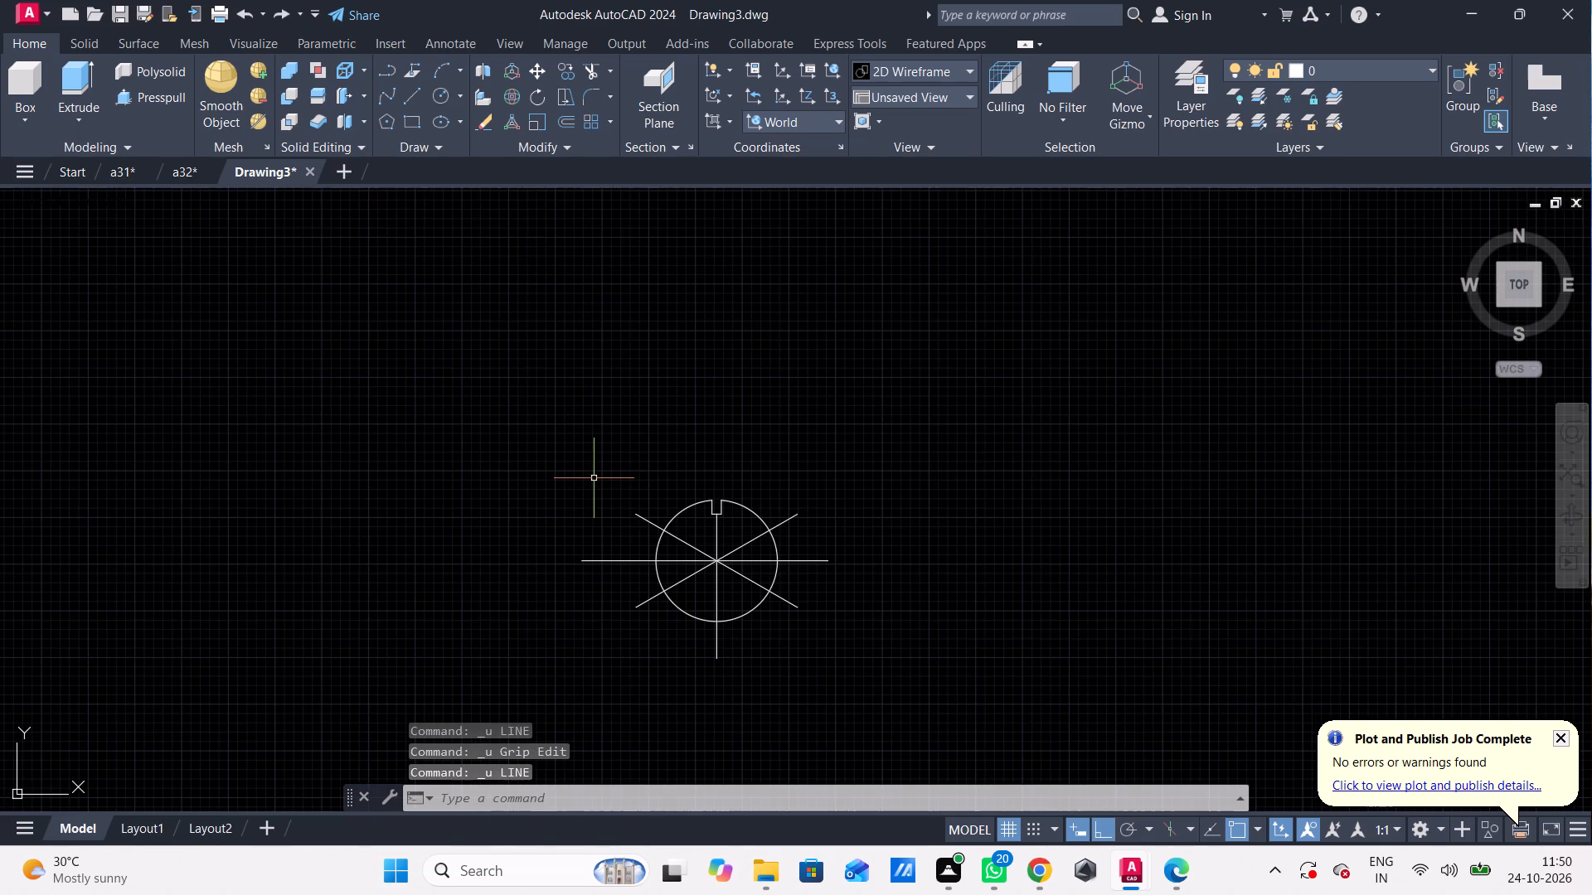
With Ortho off, draw a 10-unit line at about 54° from the circle's upper-left intersection with the angled centre line.
scroll(597, 543, "up", 4)
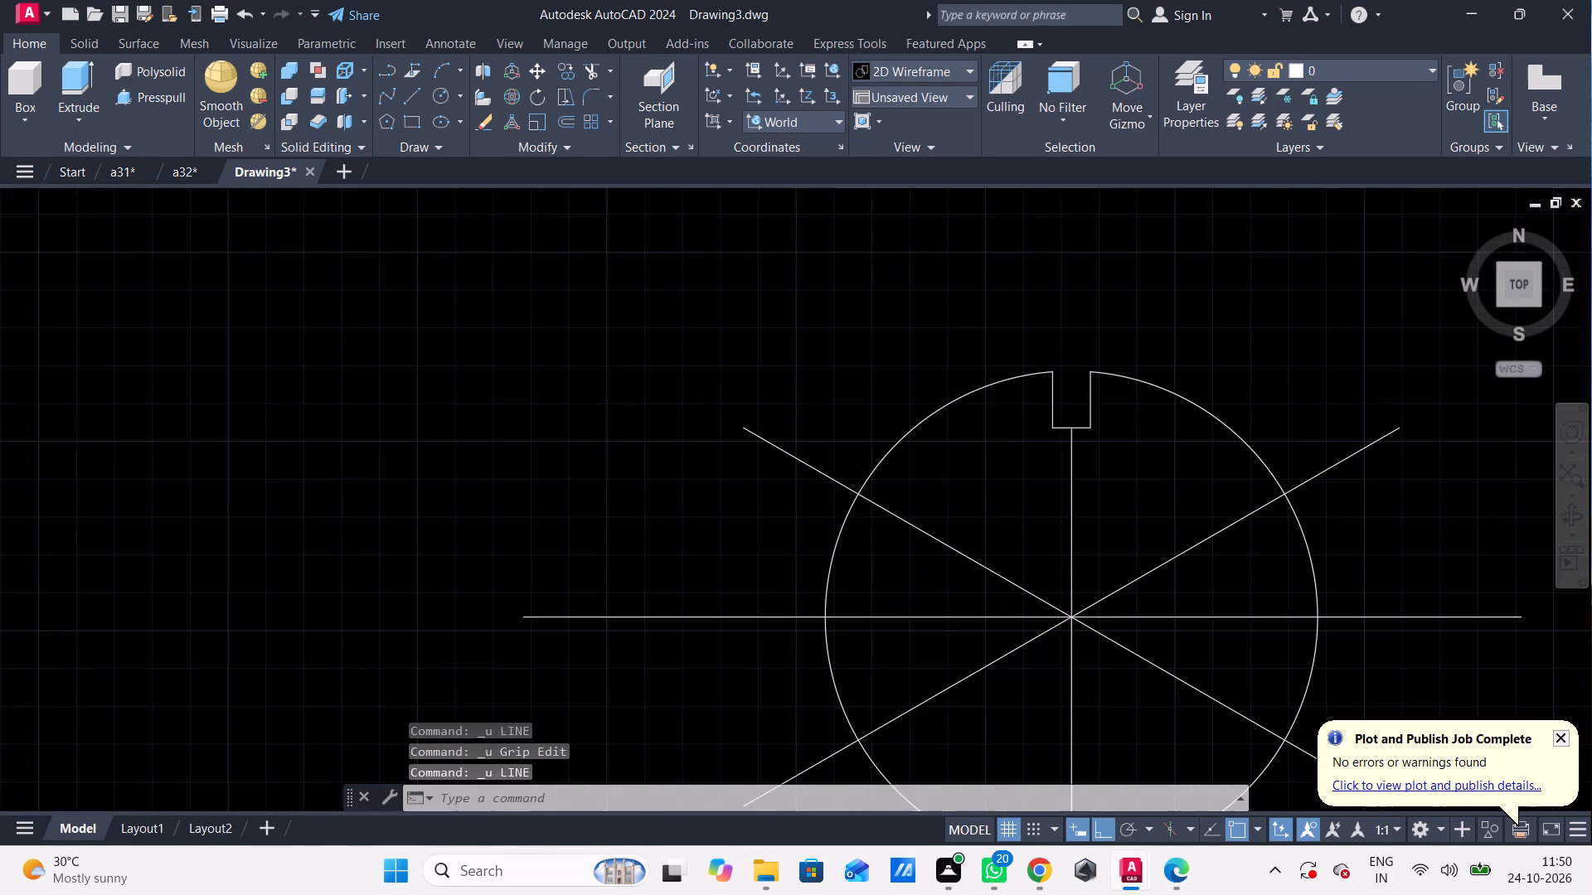
middle_click_drag(509, 538, 43, 550)
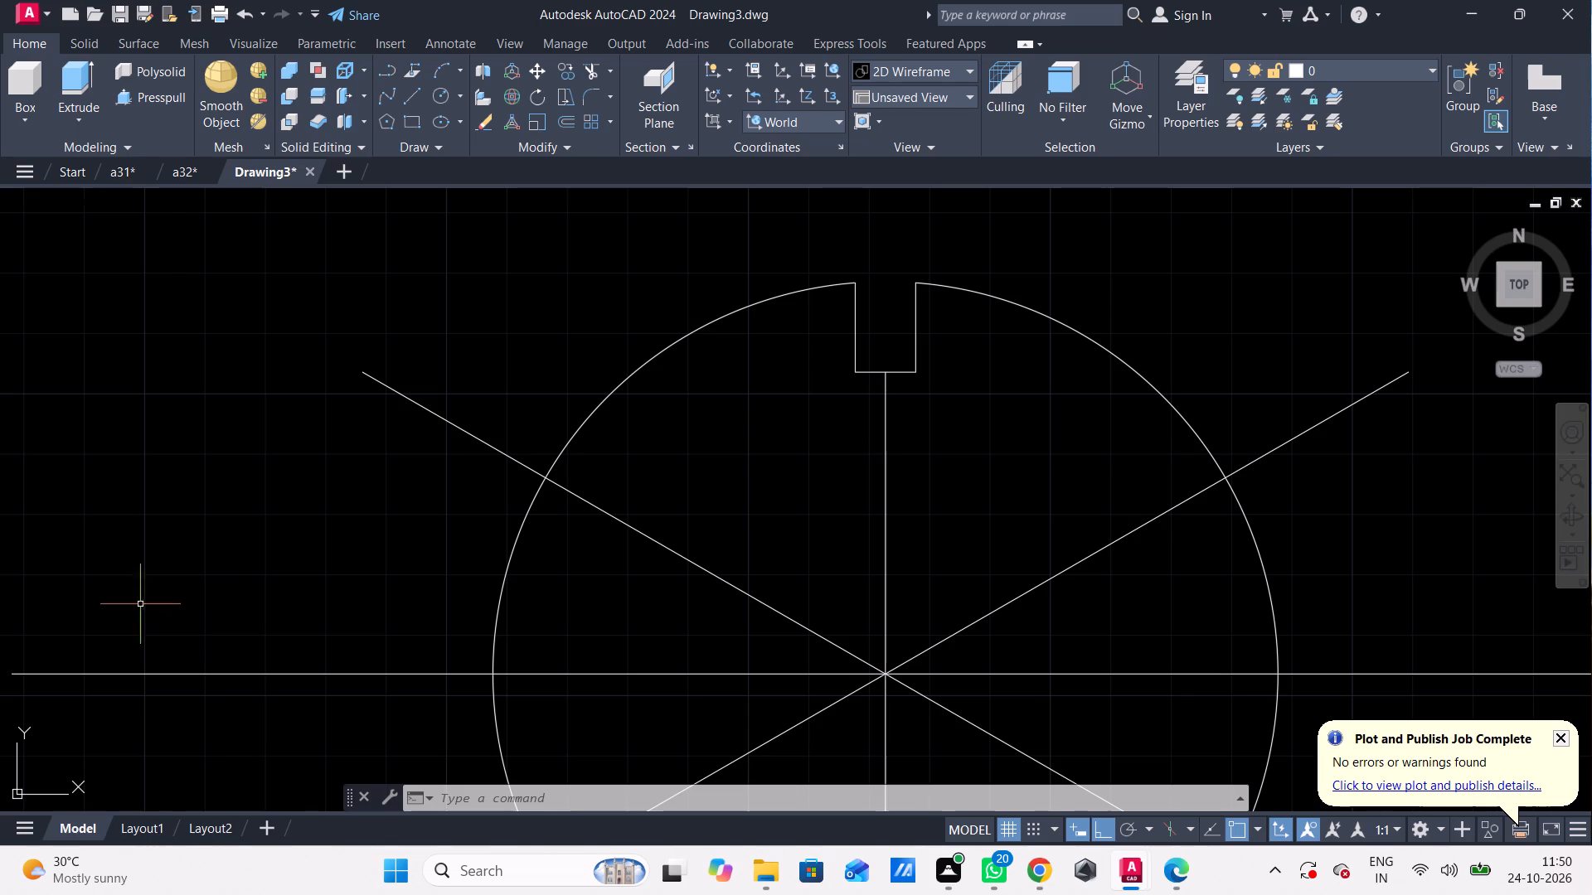
key("l")
key("Return")
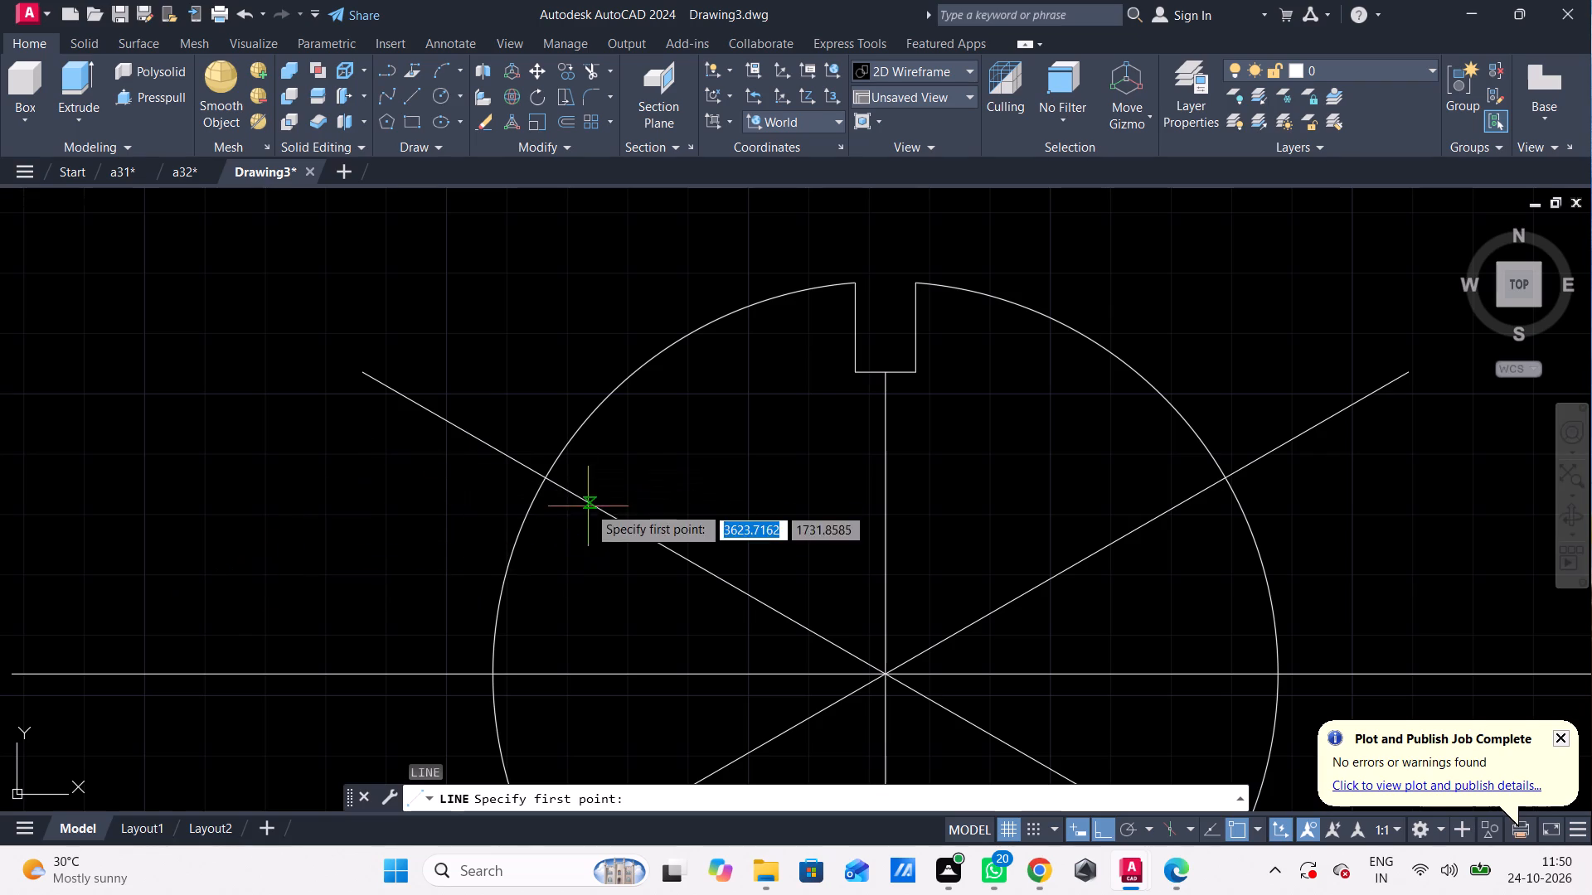
left_click(543, 476)
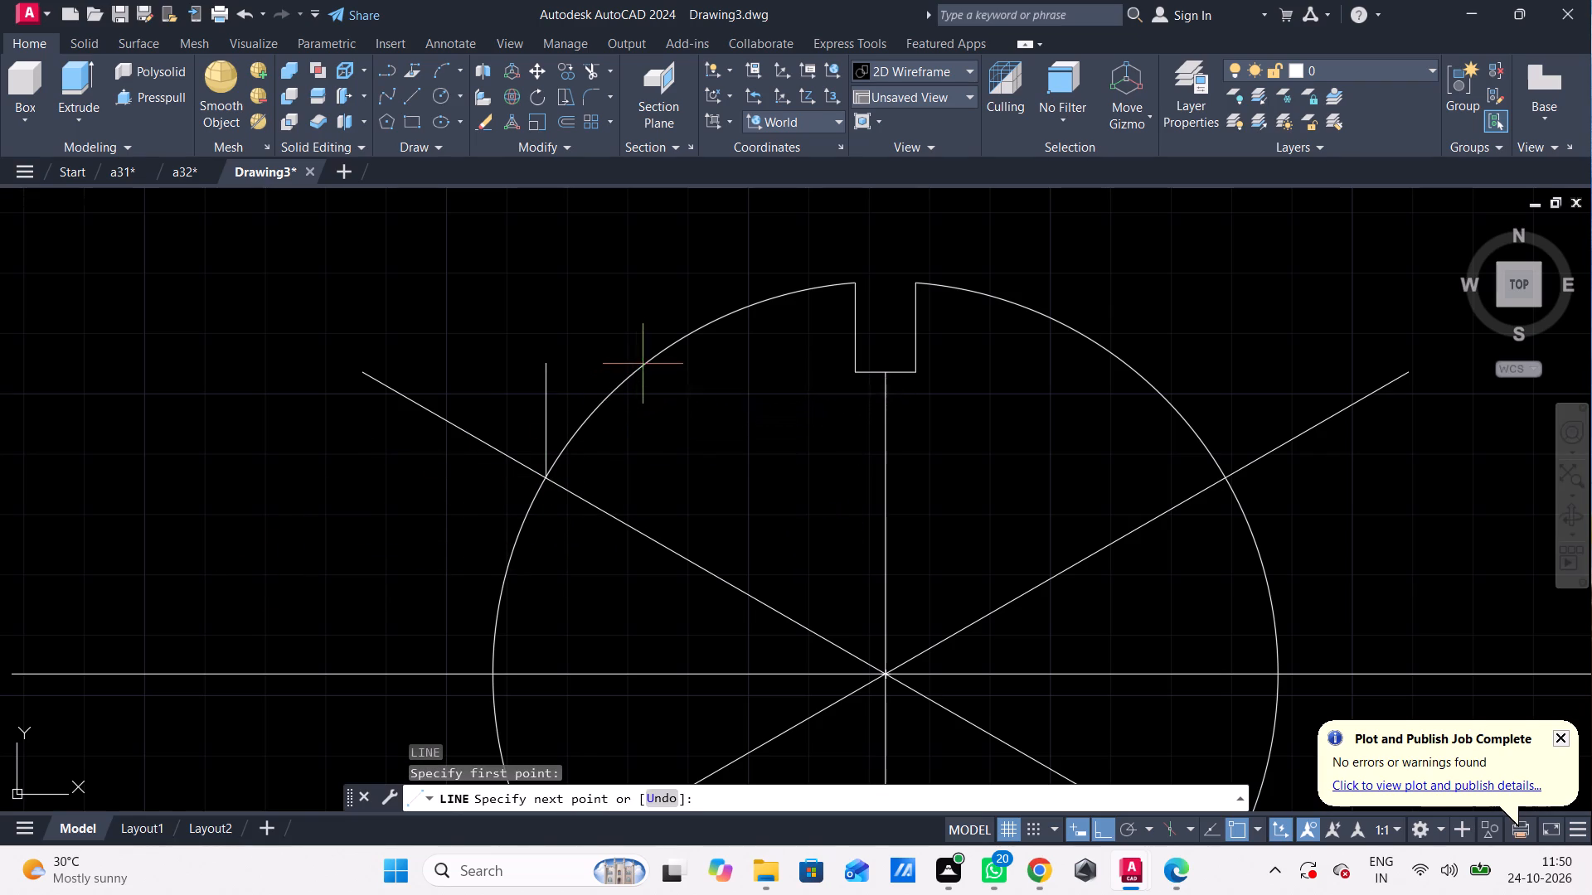
key("F8")
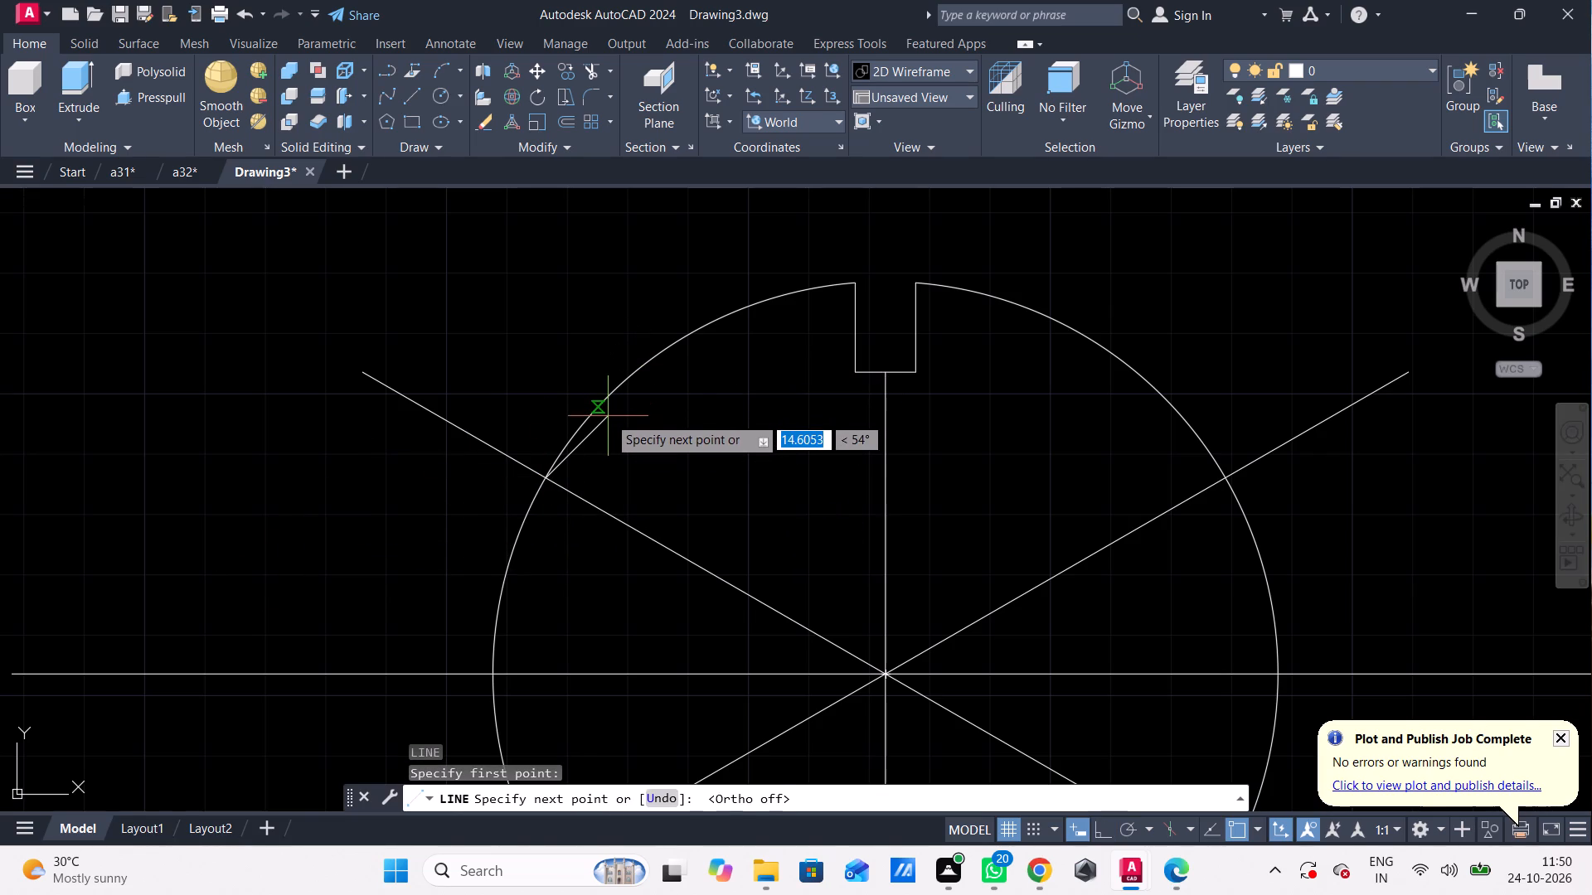
type("18")
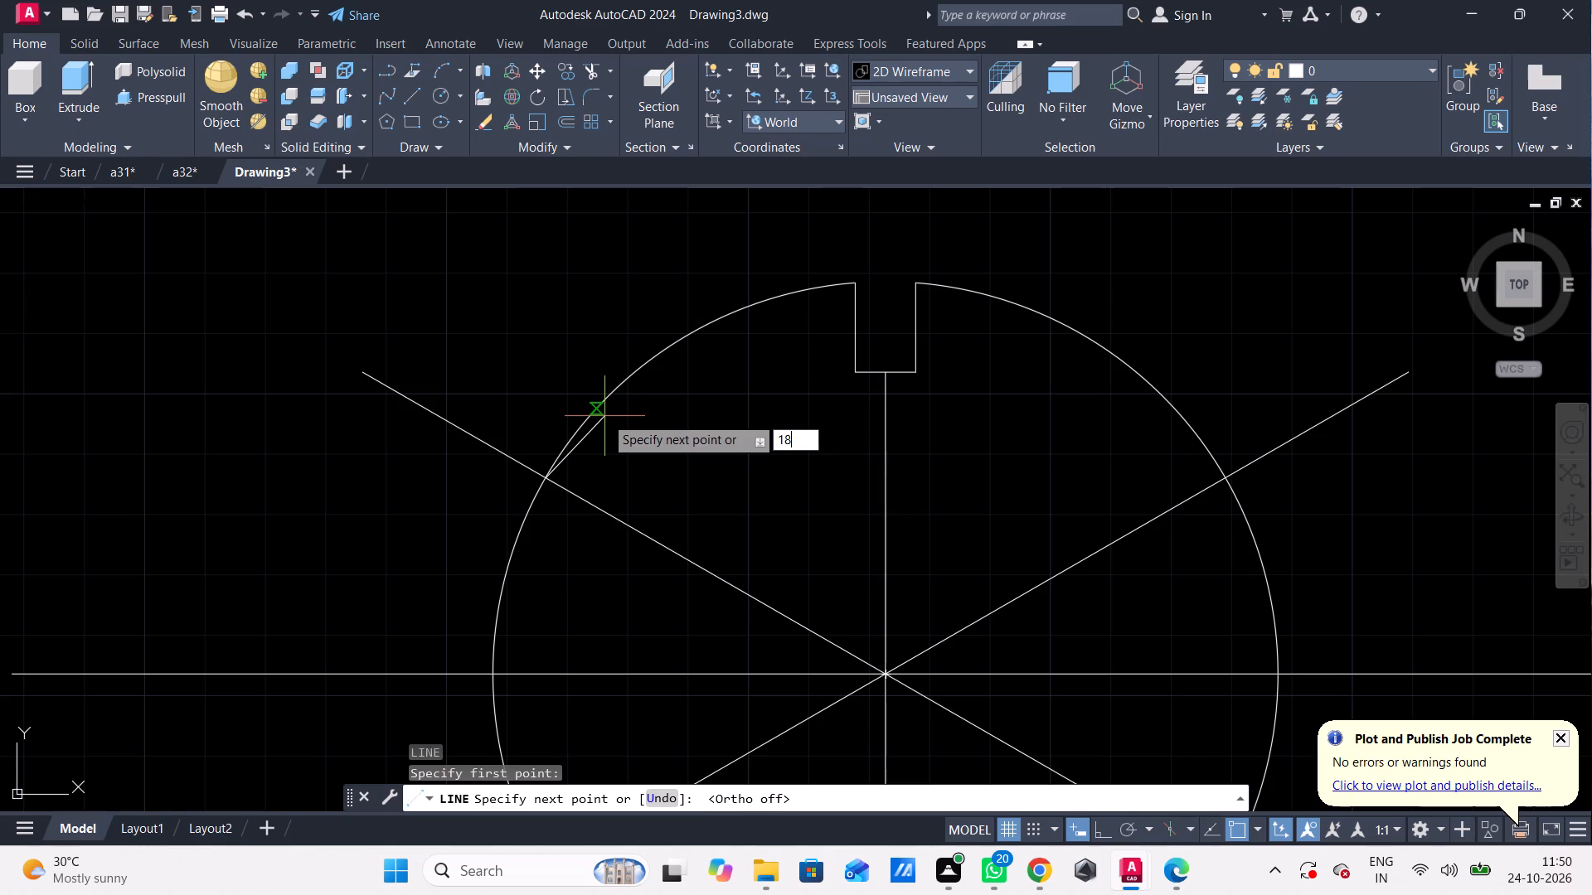
key("BackSpace")
key("0")
key("Return")
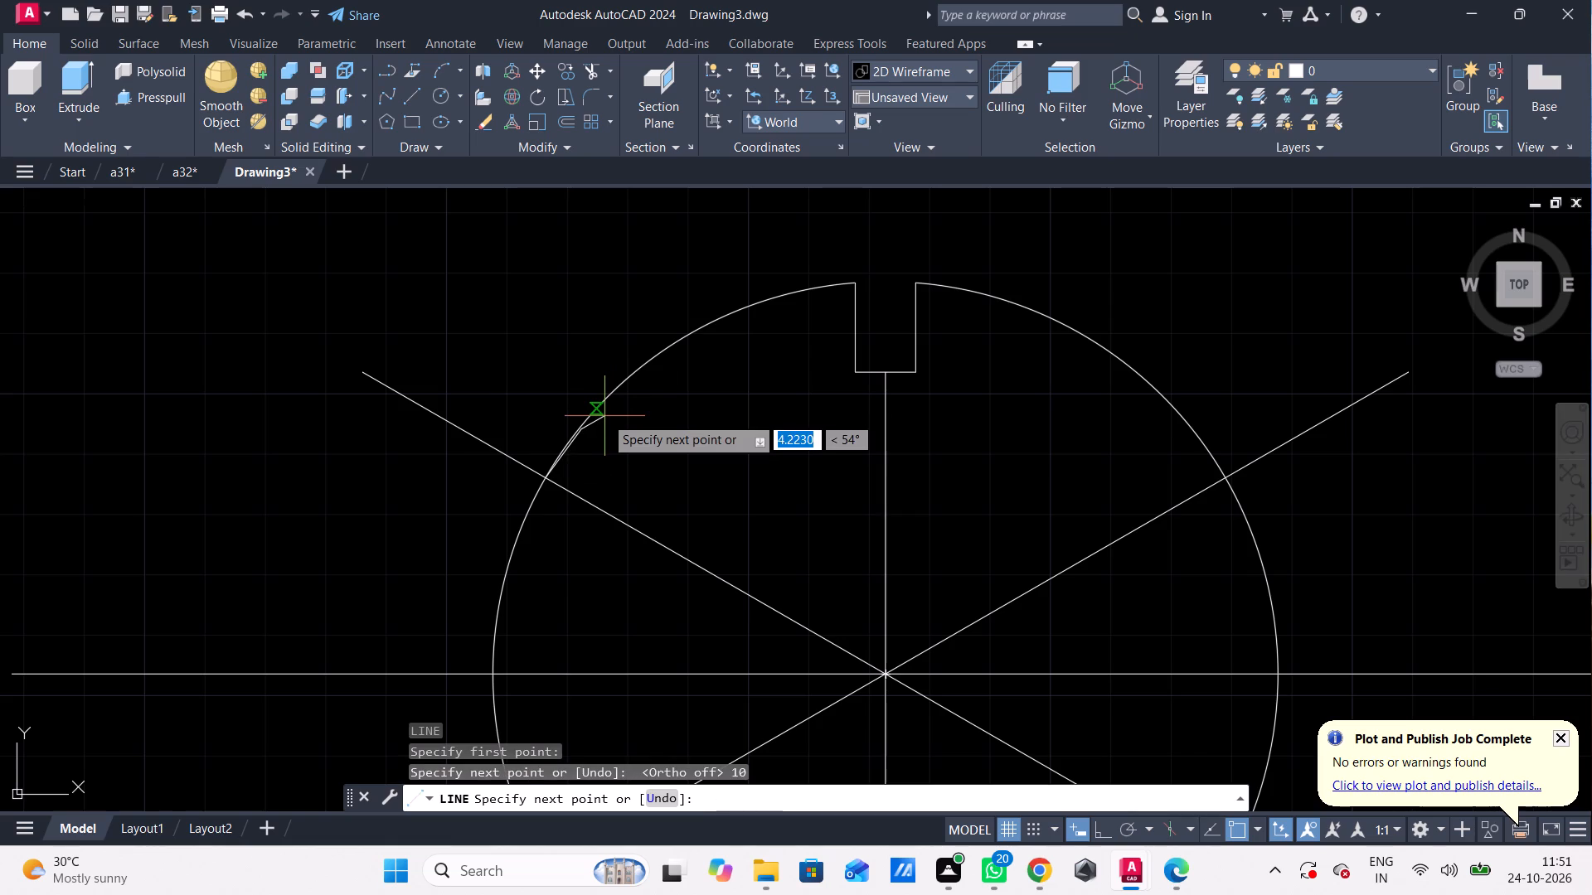
key("Escape")
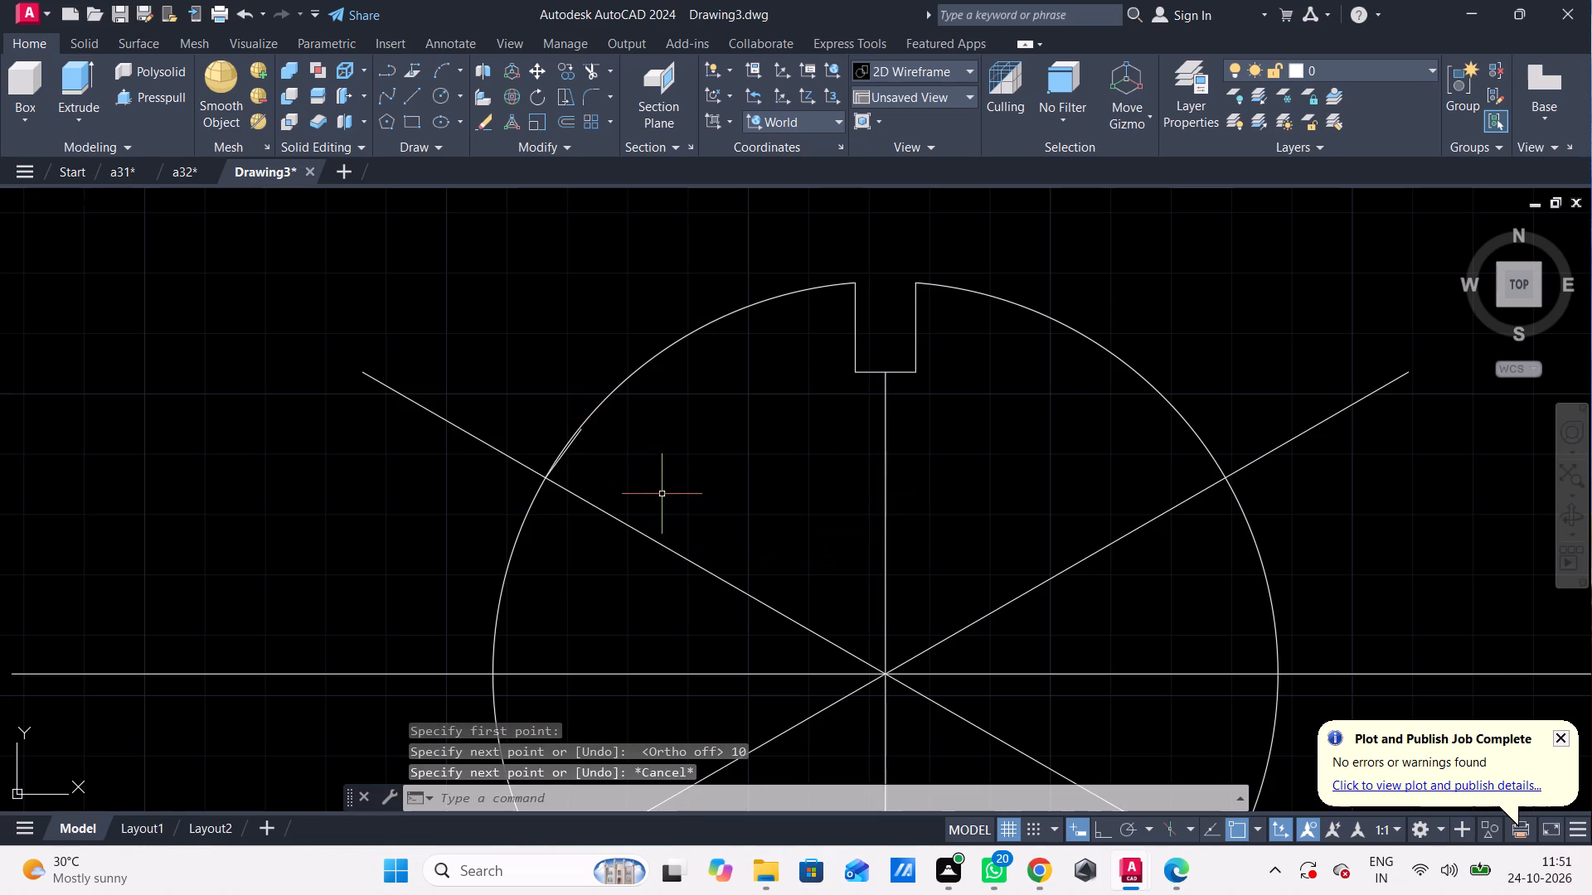
Move the 10-unit line by its midpoint onto the intersection of the circle and the upper-left angled line.
scroll(607, 479, "up", 3)
left_click(444, 343)
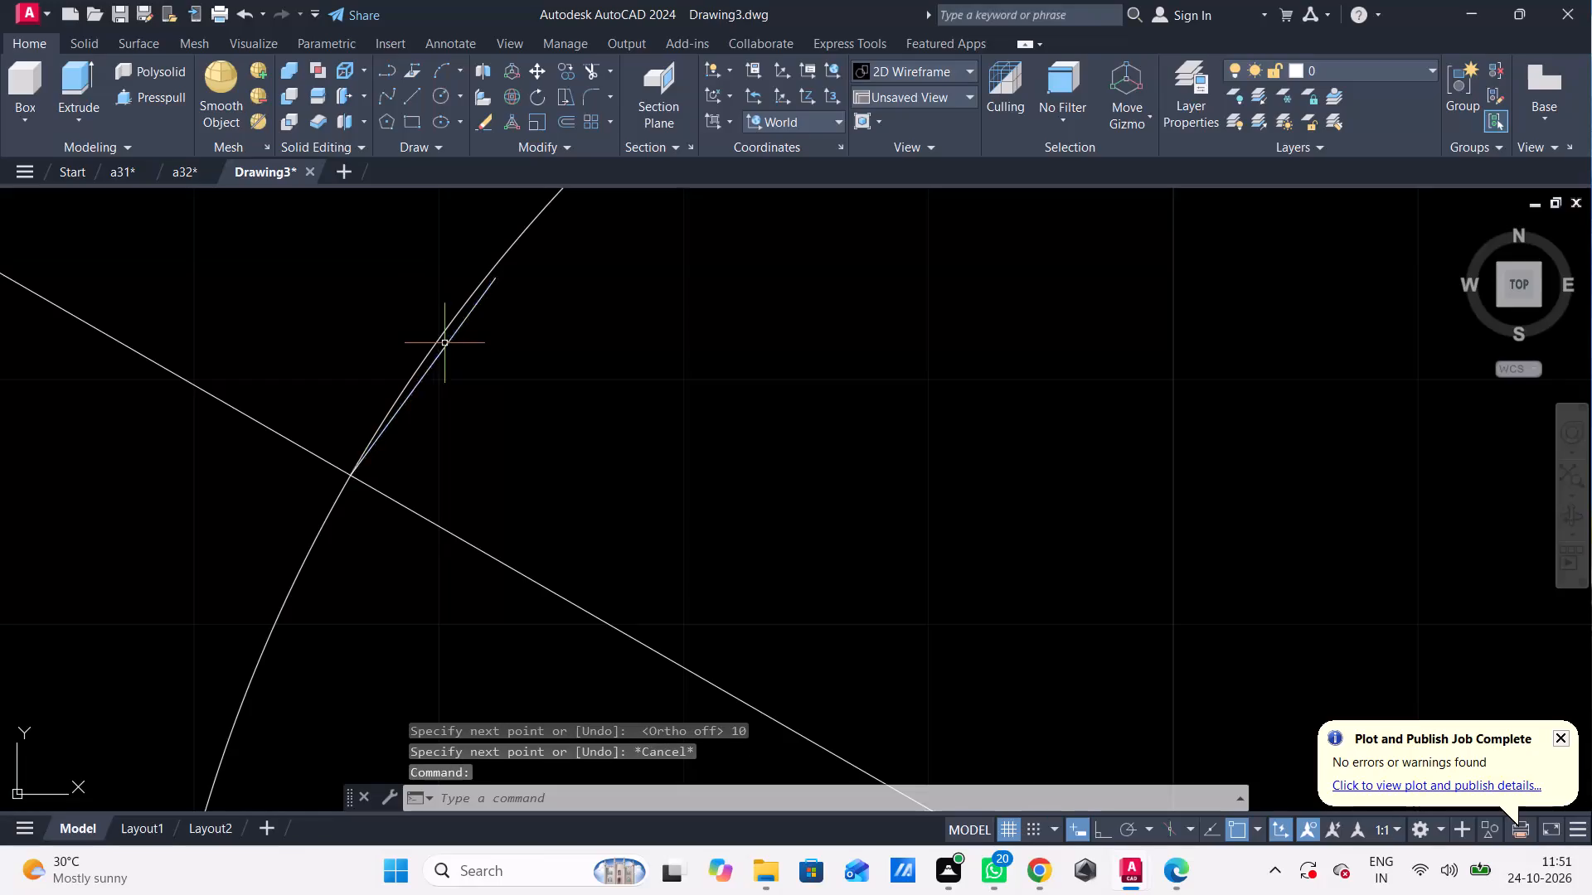
left_click(425, 380)
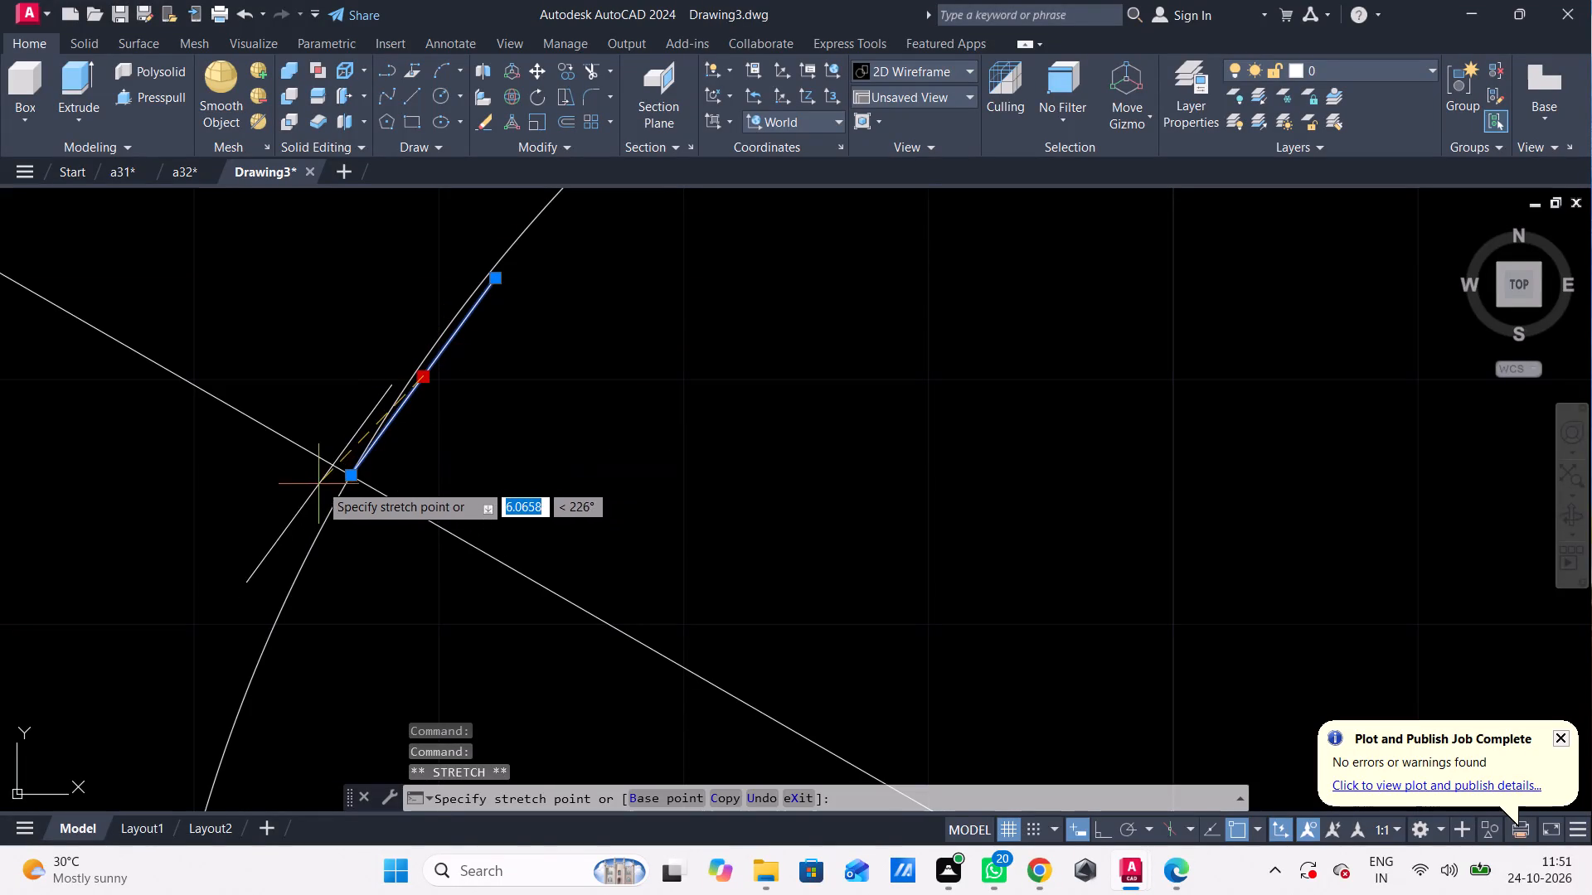
left_click(351, 483)
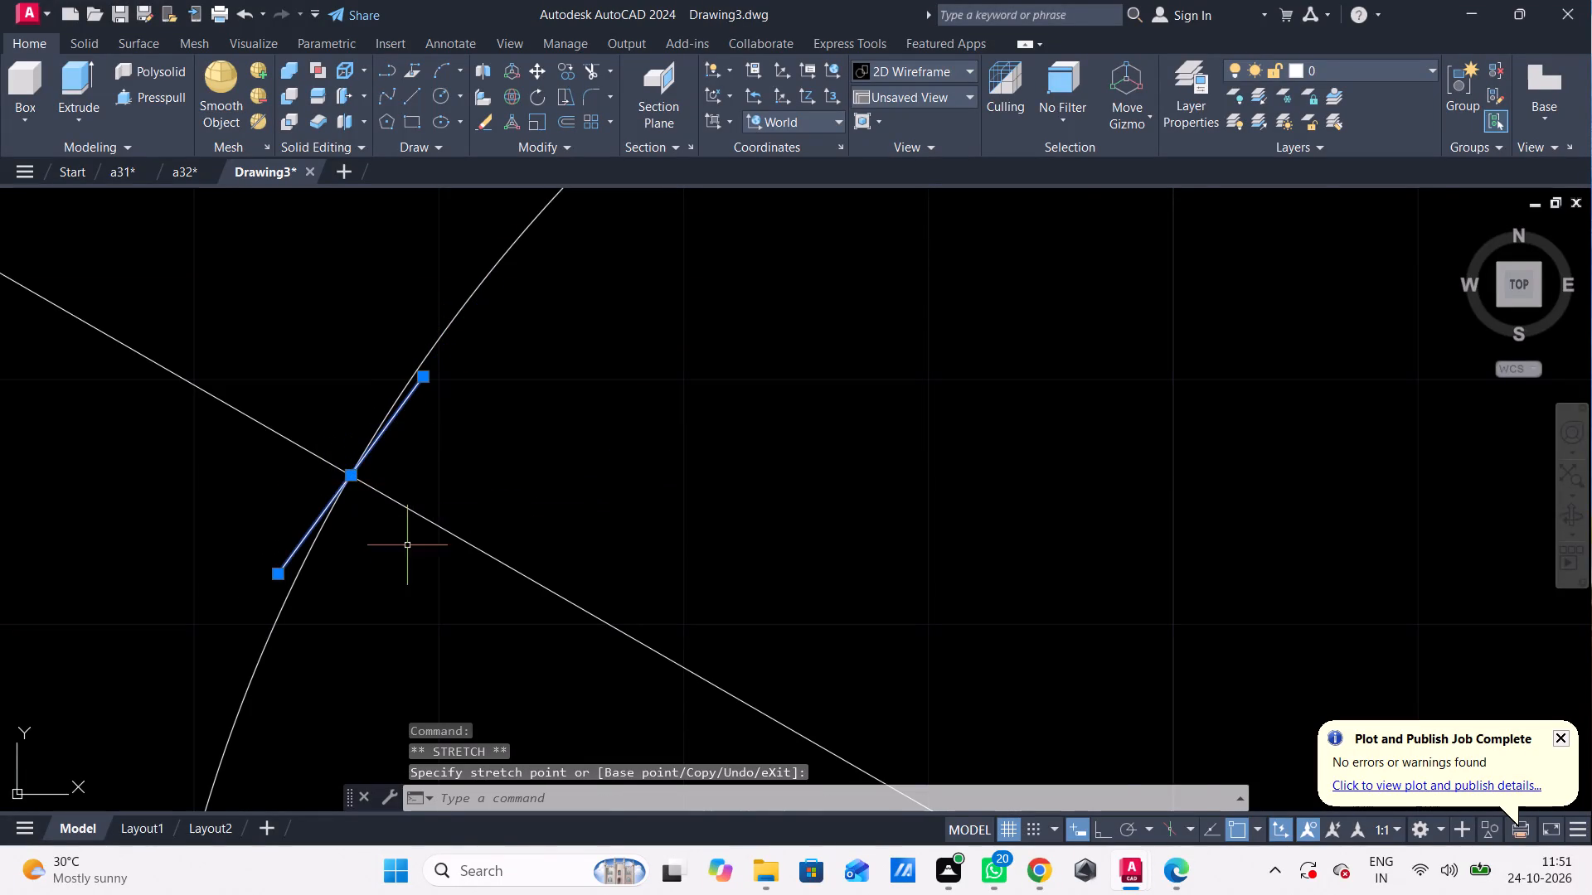
scroll(421, 541, "down", 3)
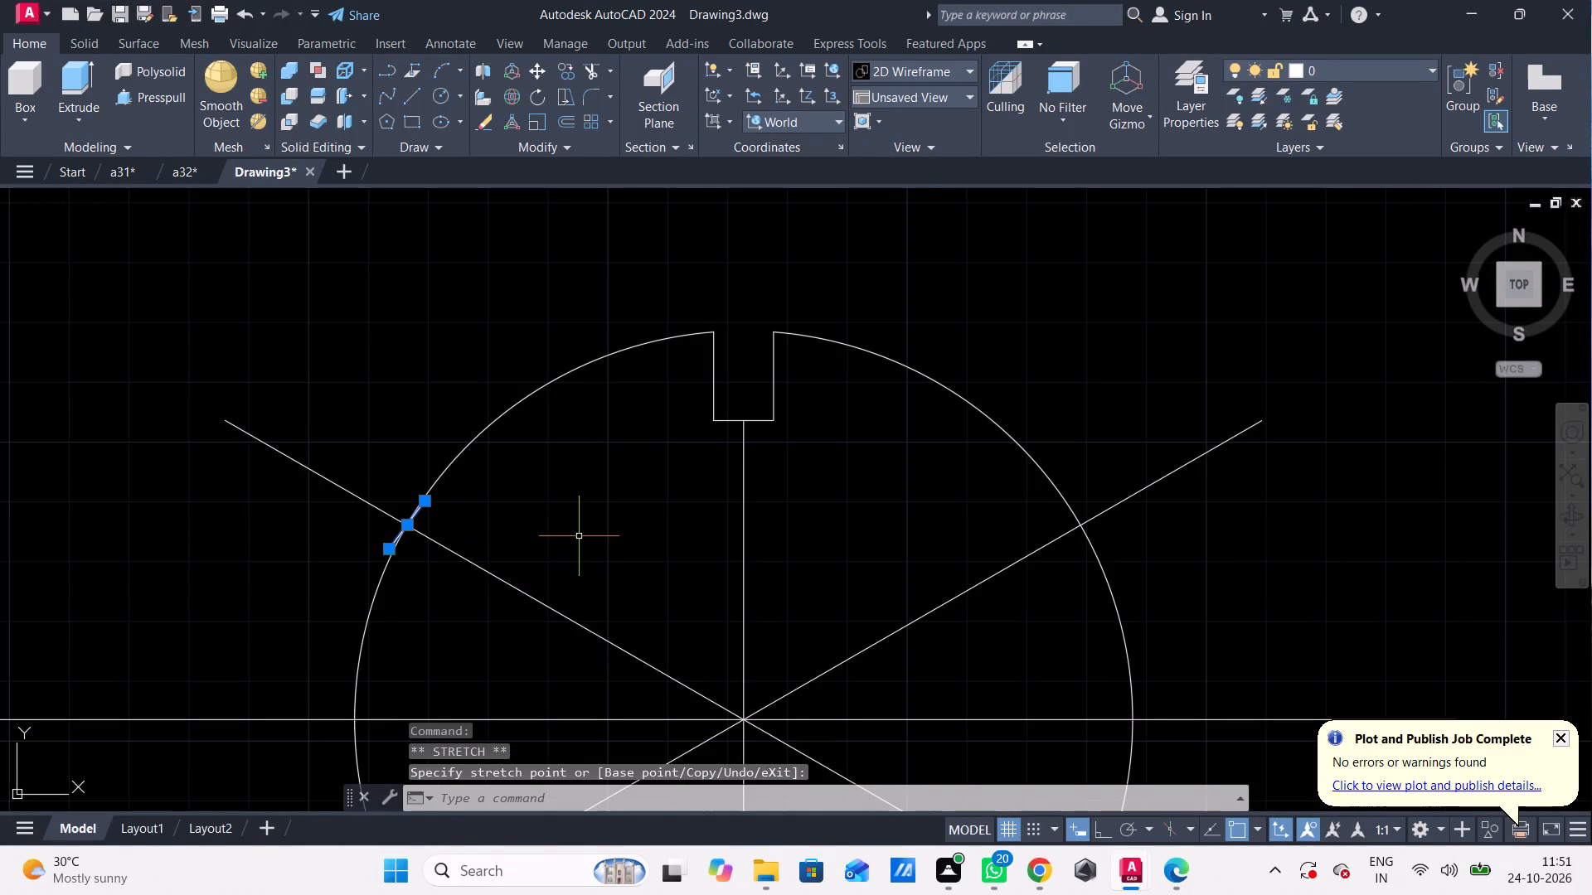
key("Escape")
Draw a 15-unit line from that intersection inward along the angled centre line.
key("l")
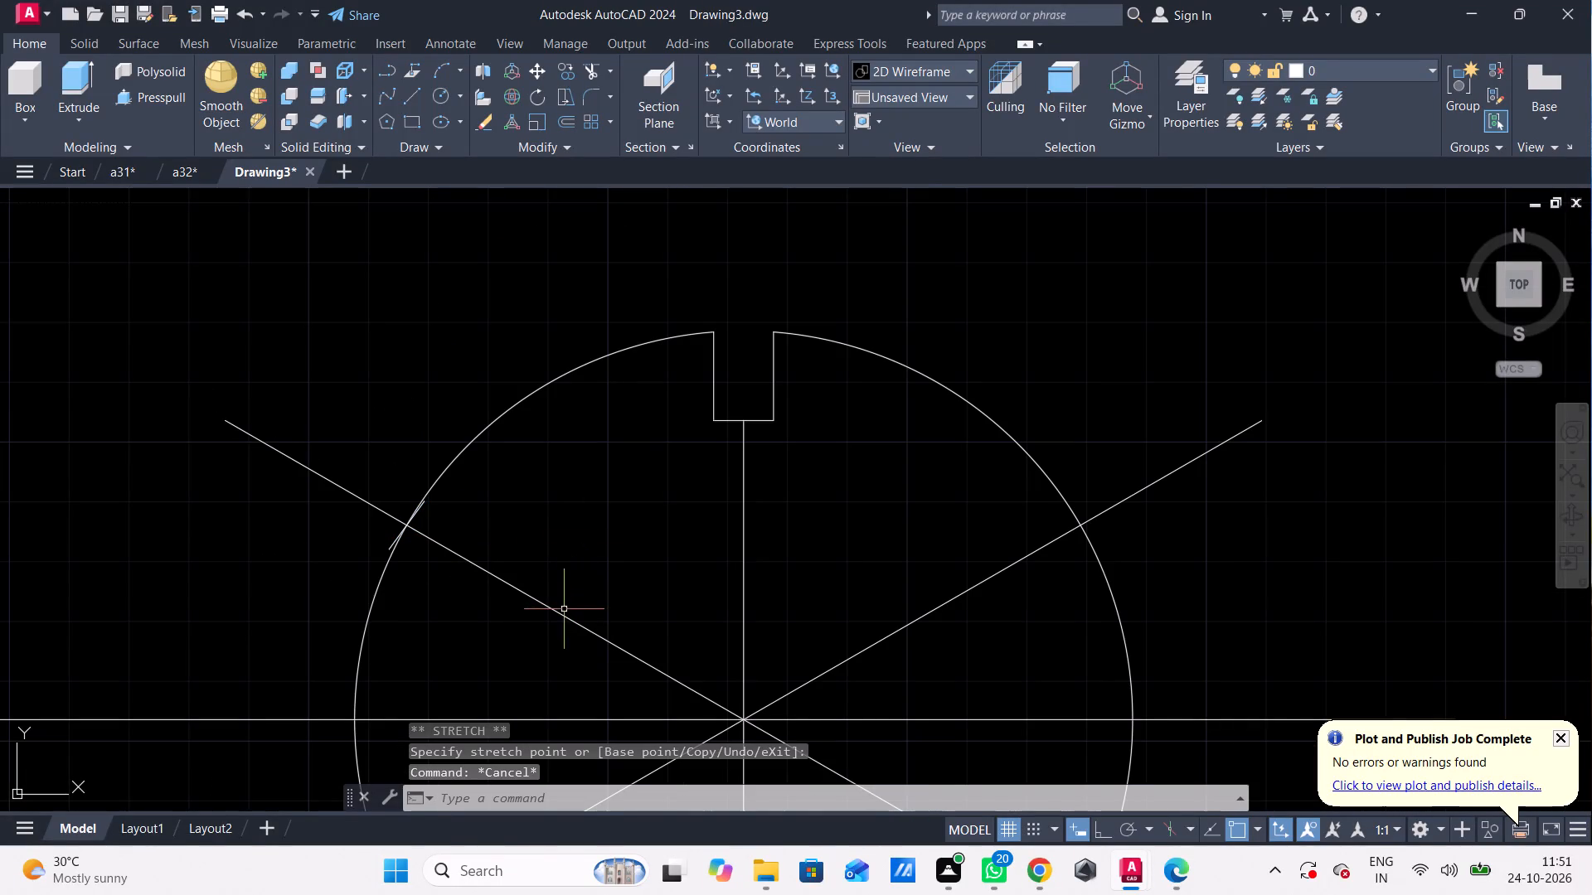
key("Return")
left_click(405, 520)
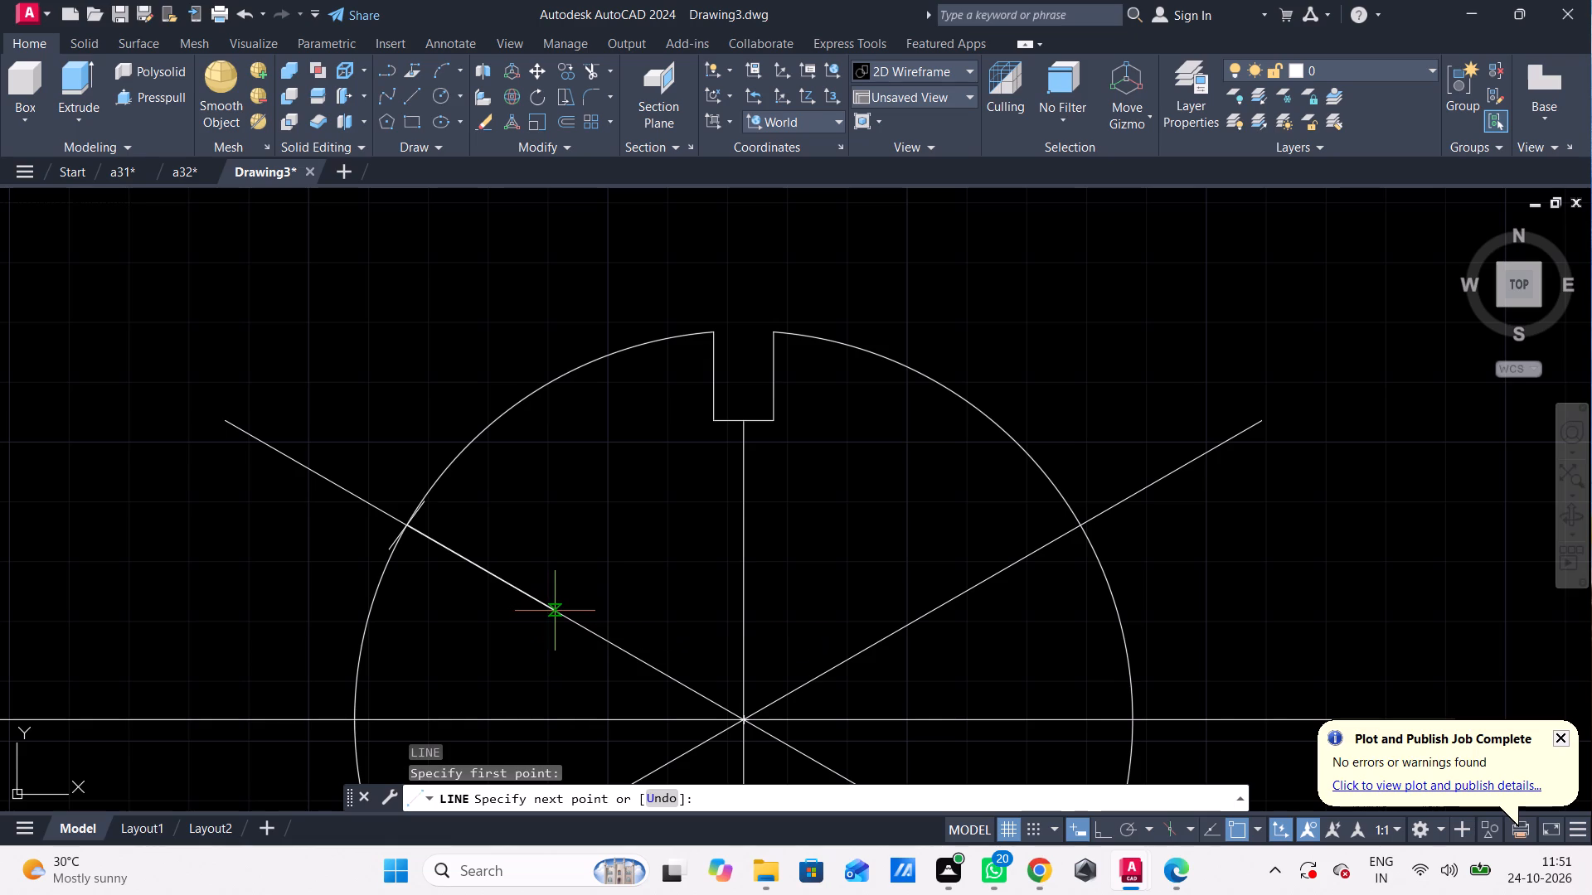
type("15")
key("Return")
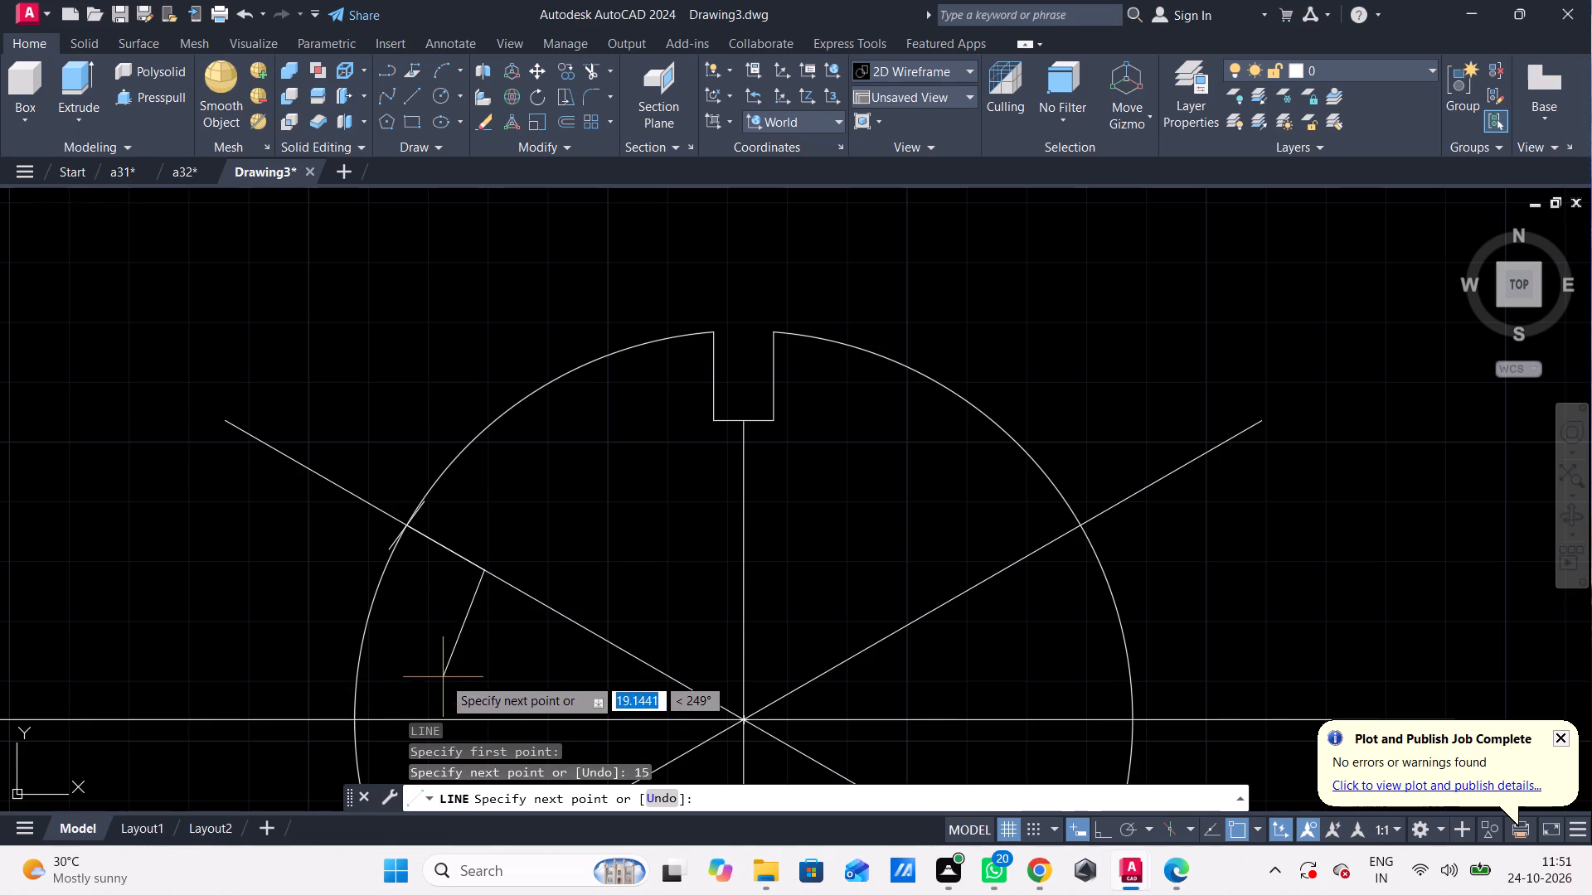
key("Escape")
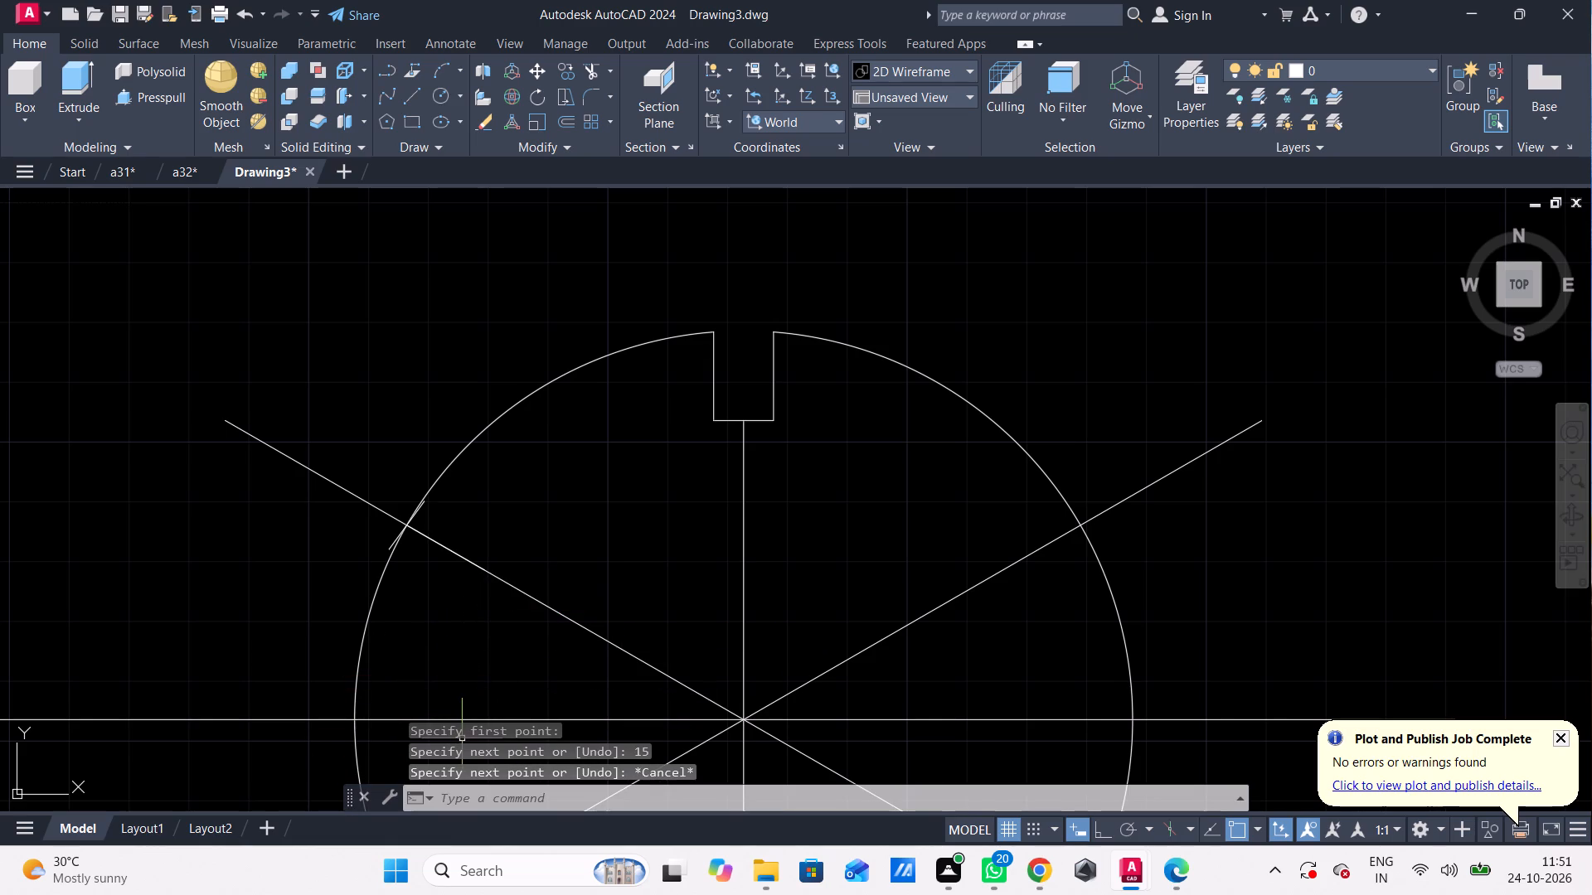
Draw a 10-unit line at about 240° toward the lower left from the inner end of the 15-unit line.
key("l")
key("Return")
left_click(483, 575)
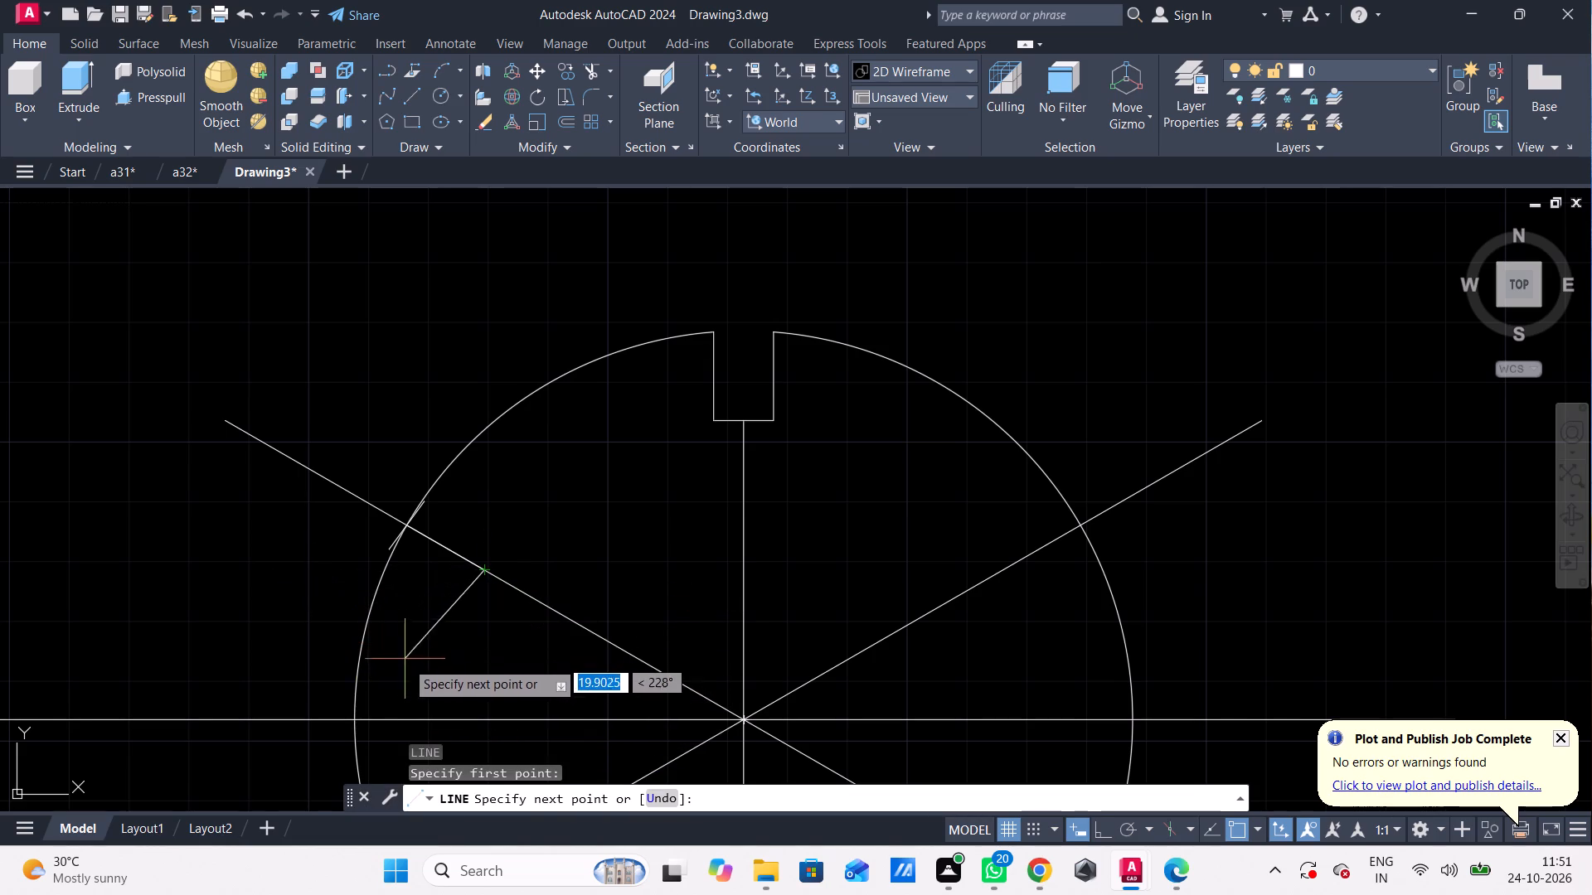
type("10")
key("Return")
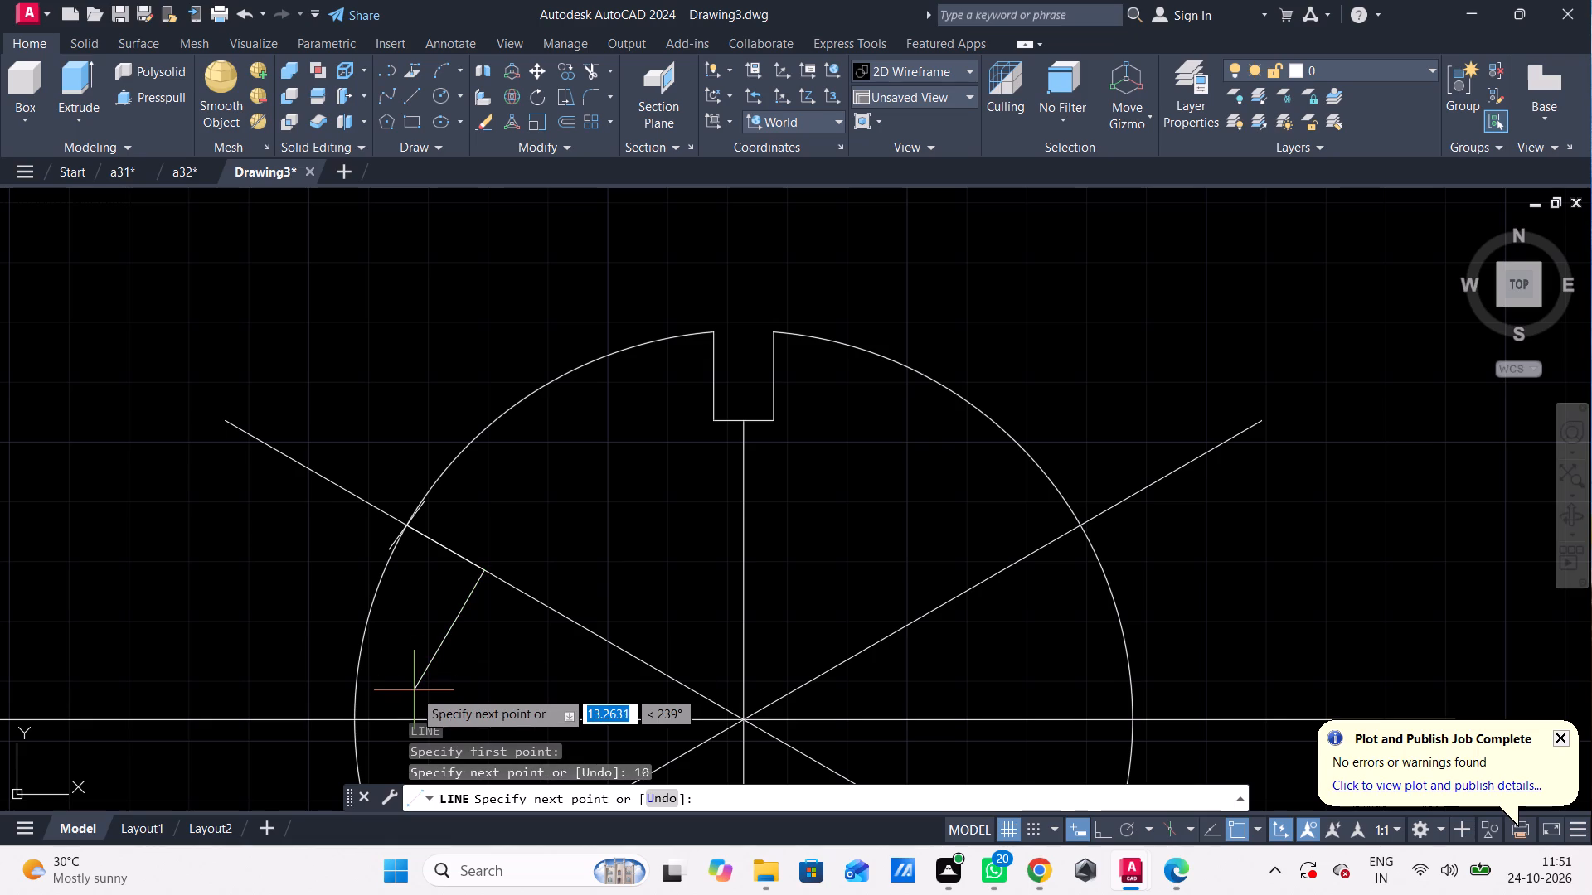
key("Escape")
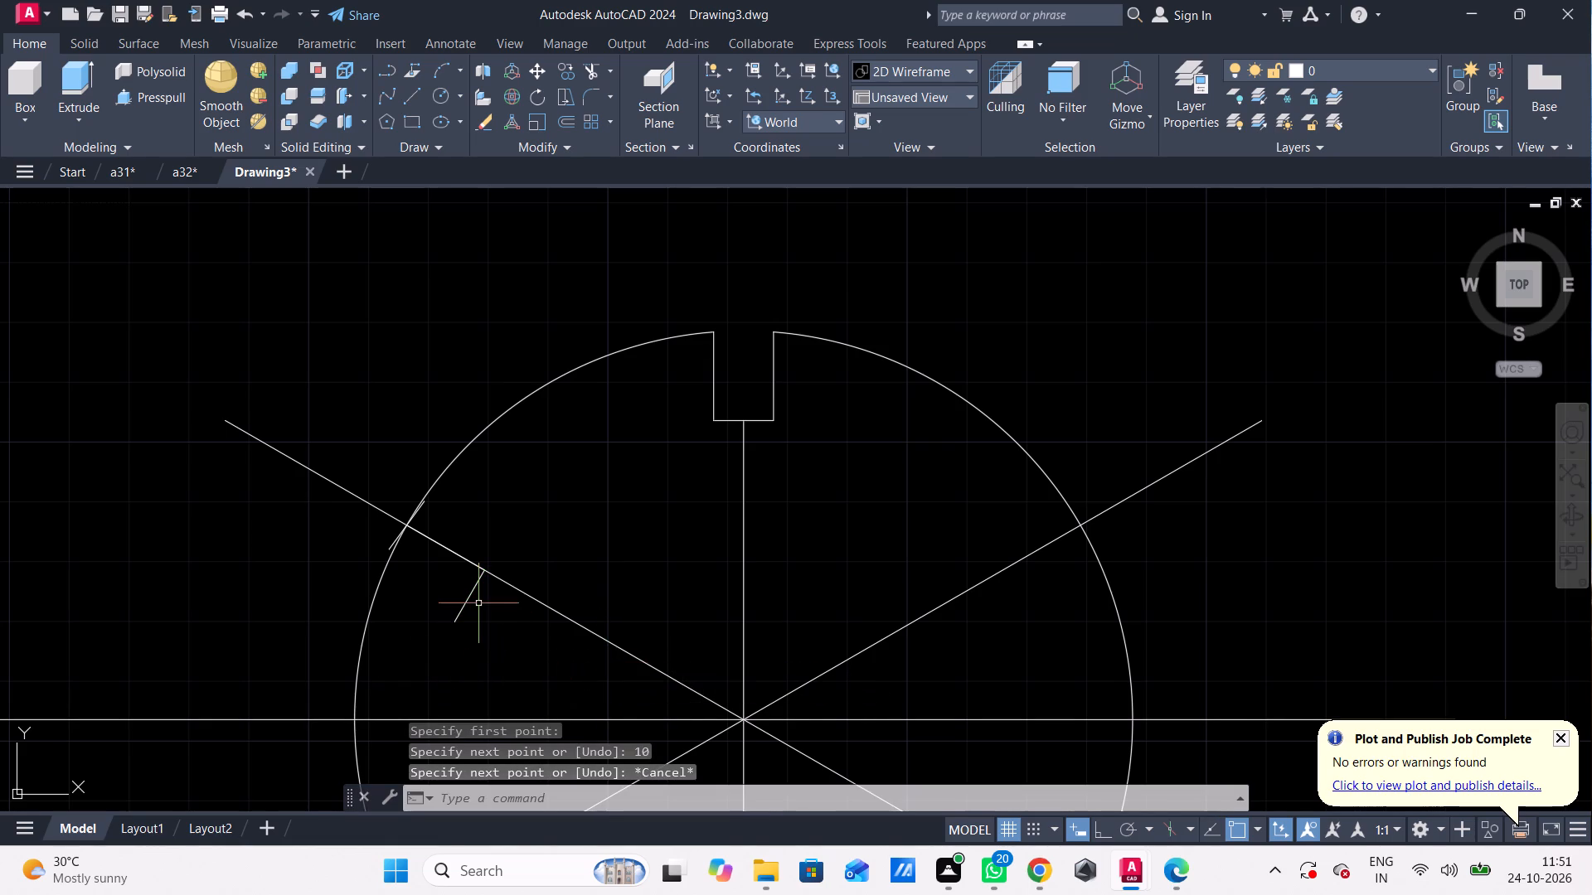
Move the inner 10-unit line by its midpoint onto the inner end of the 15-unit line on the angled centre line.
left_click(470, 591)
left_click(470, 591)
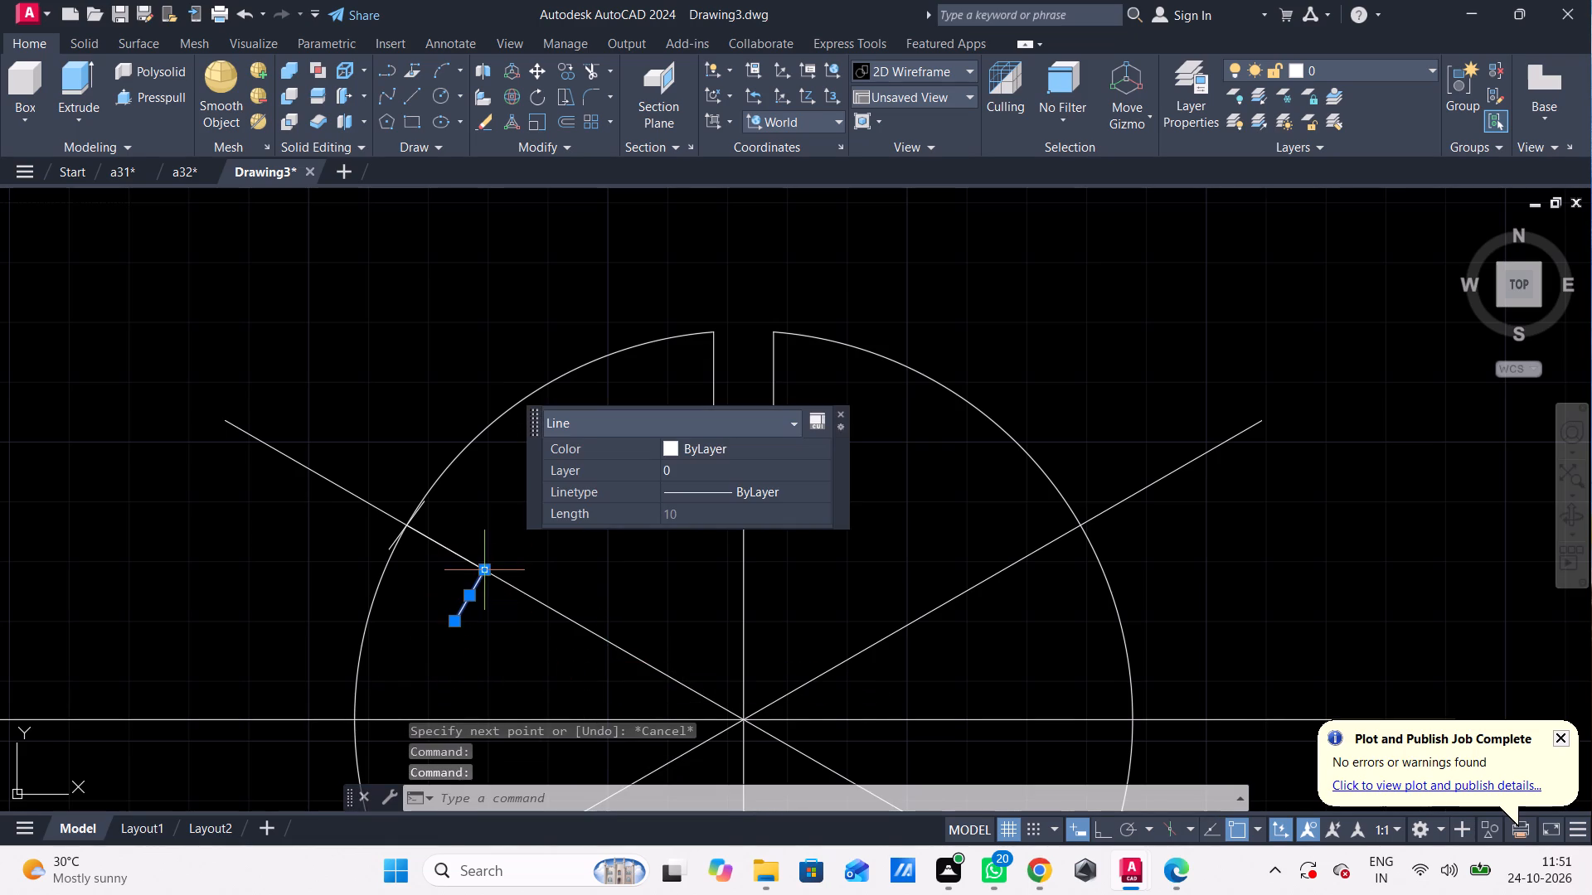
left_click(473, 651)
left_click(834, 588)
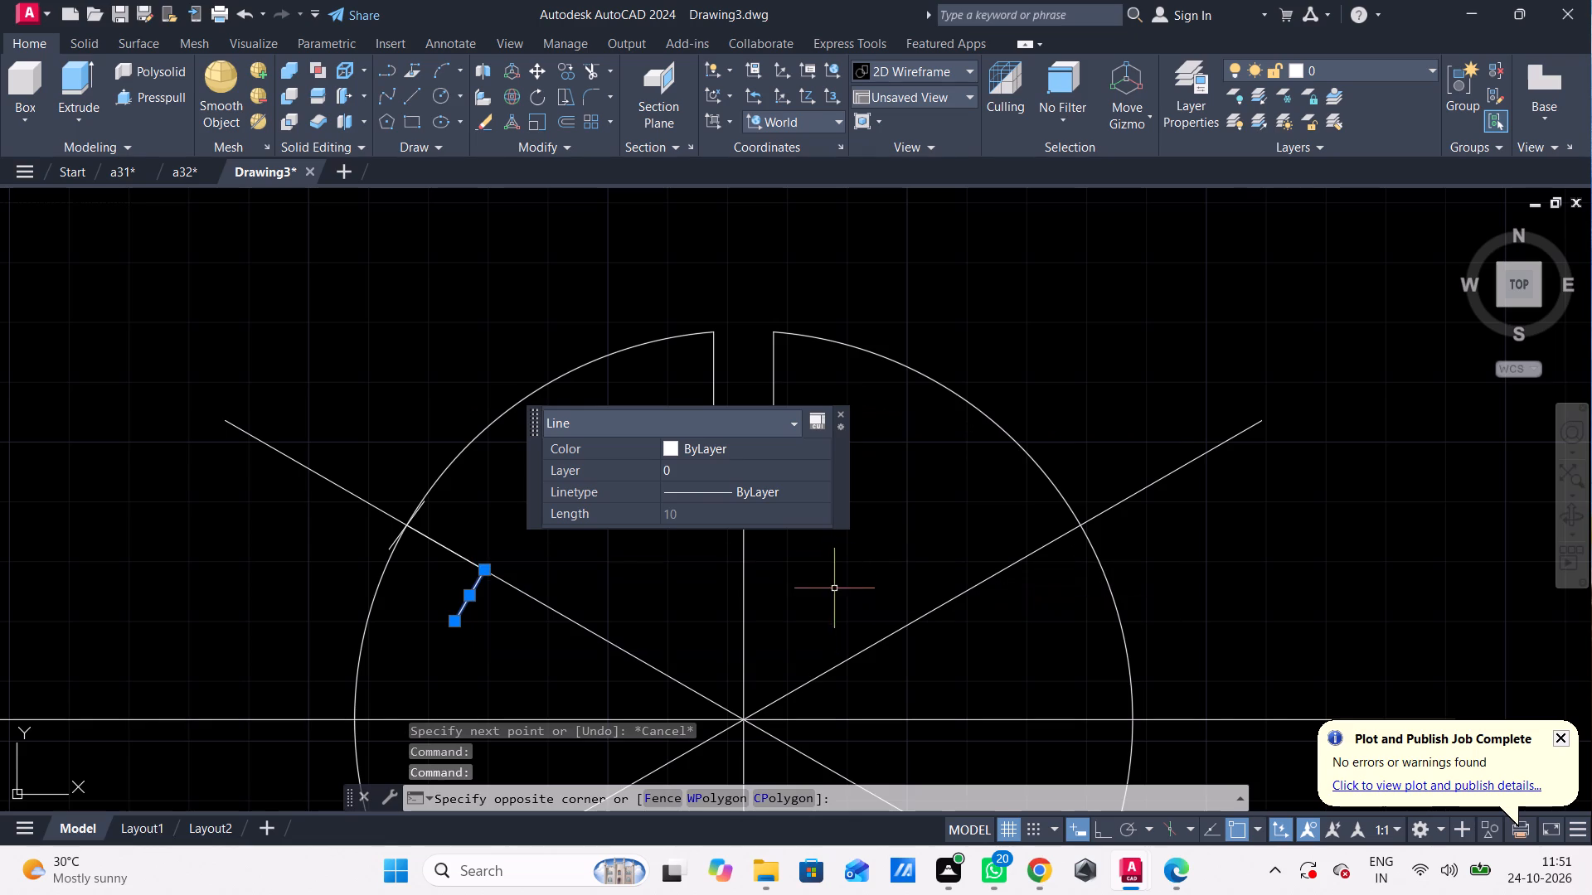
left_click(840, 411)
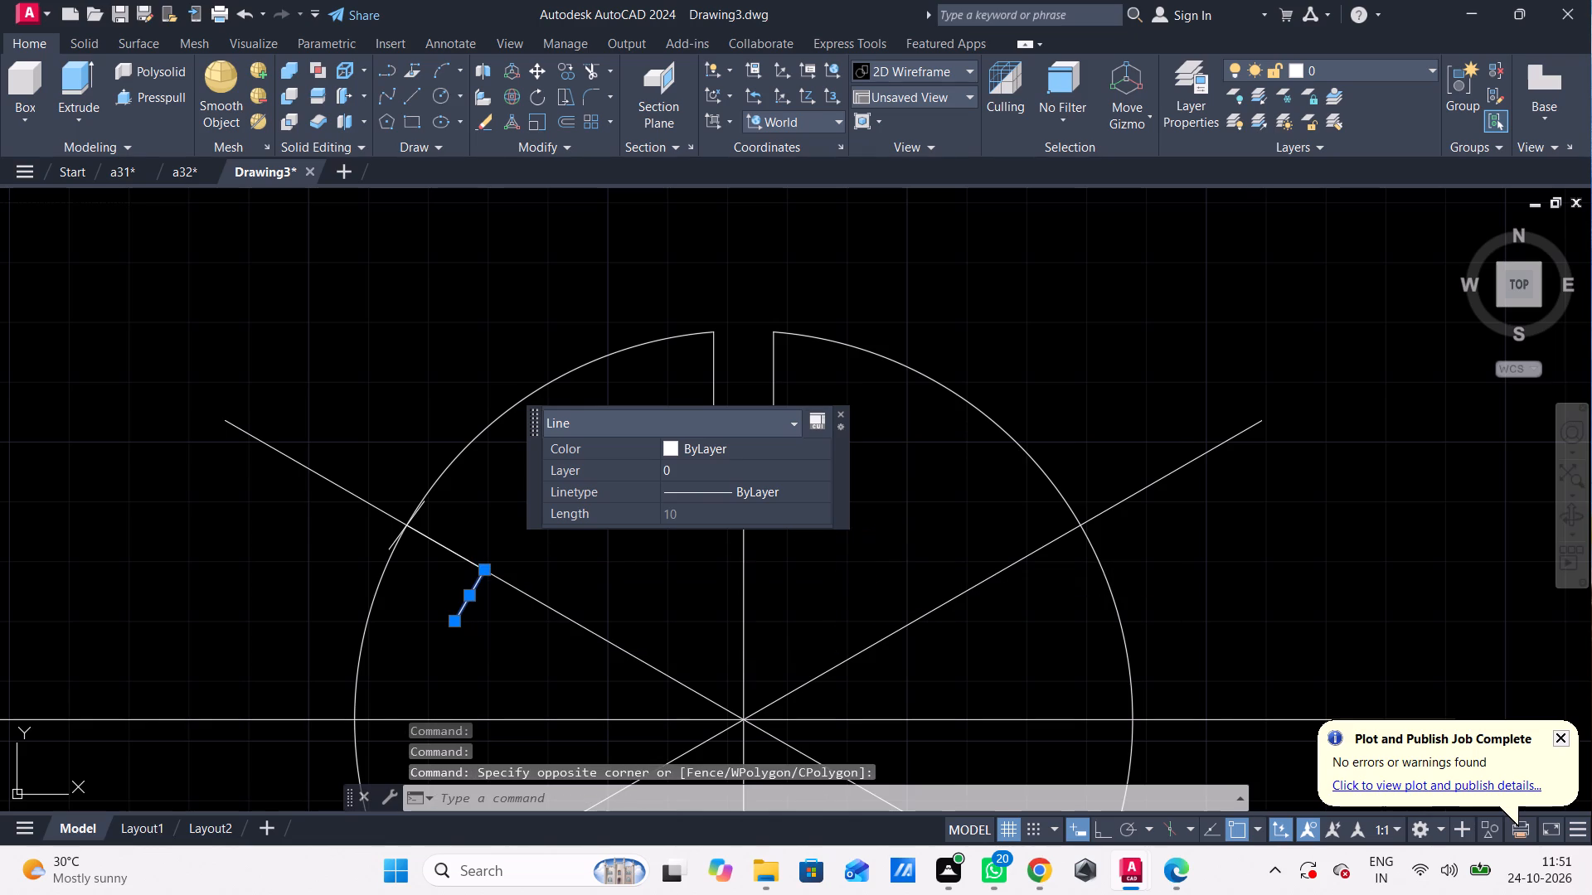
left_click(467, 591)
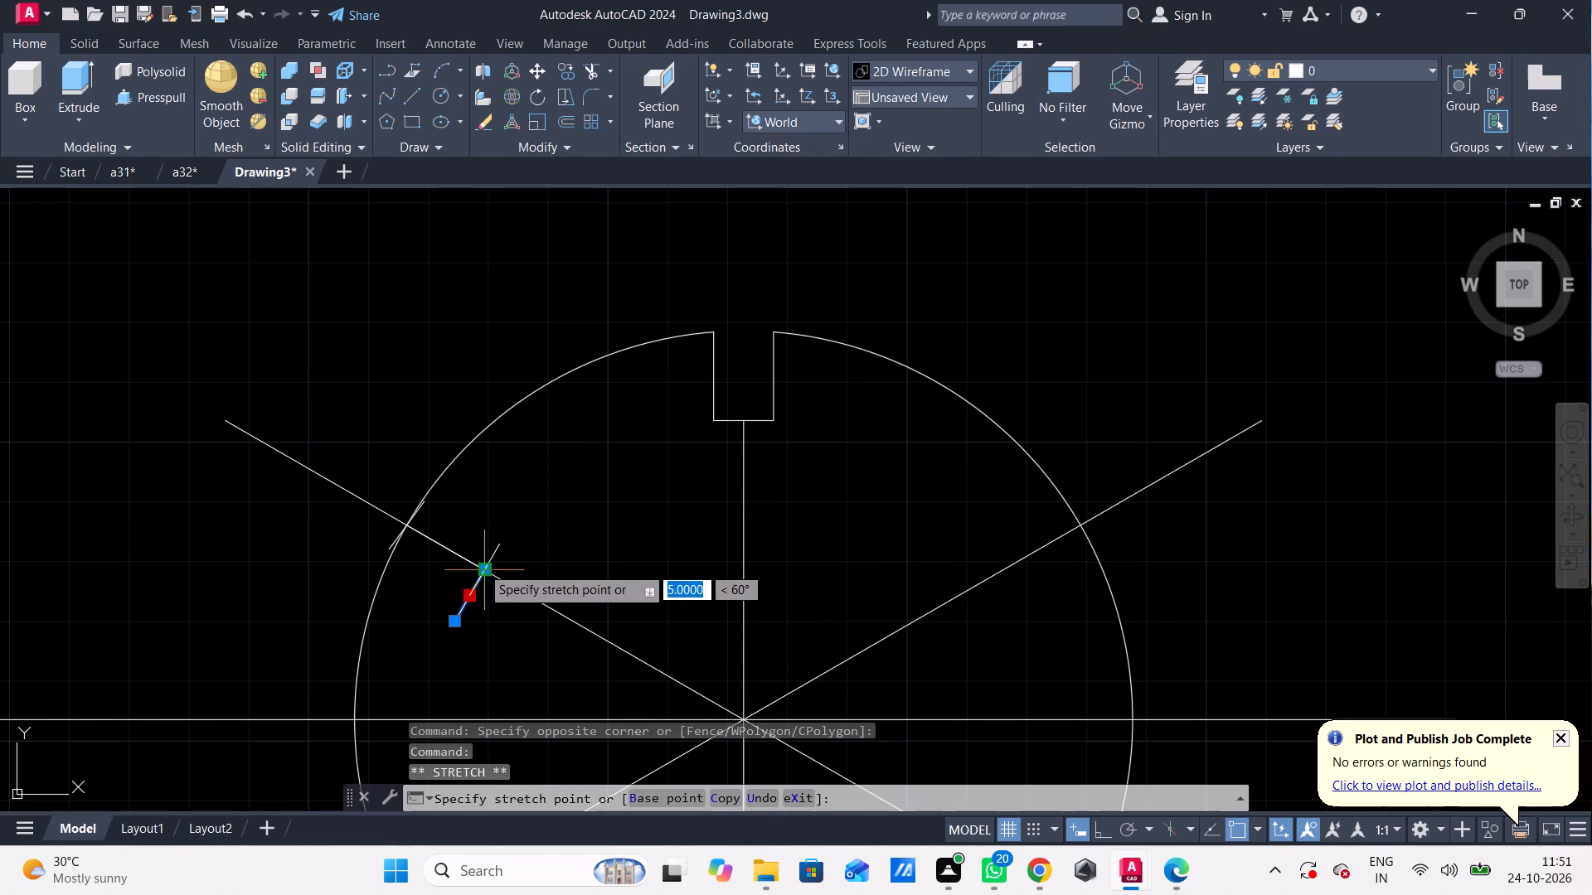
left_click(481, 566)
key("space")
key("Escape")
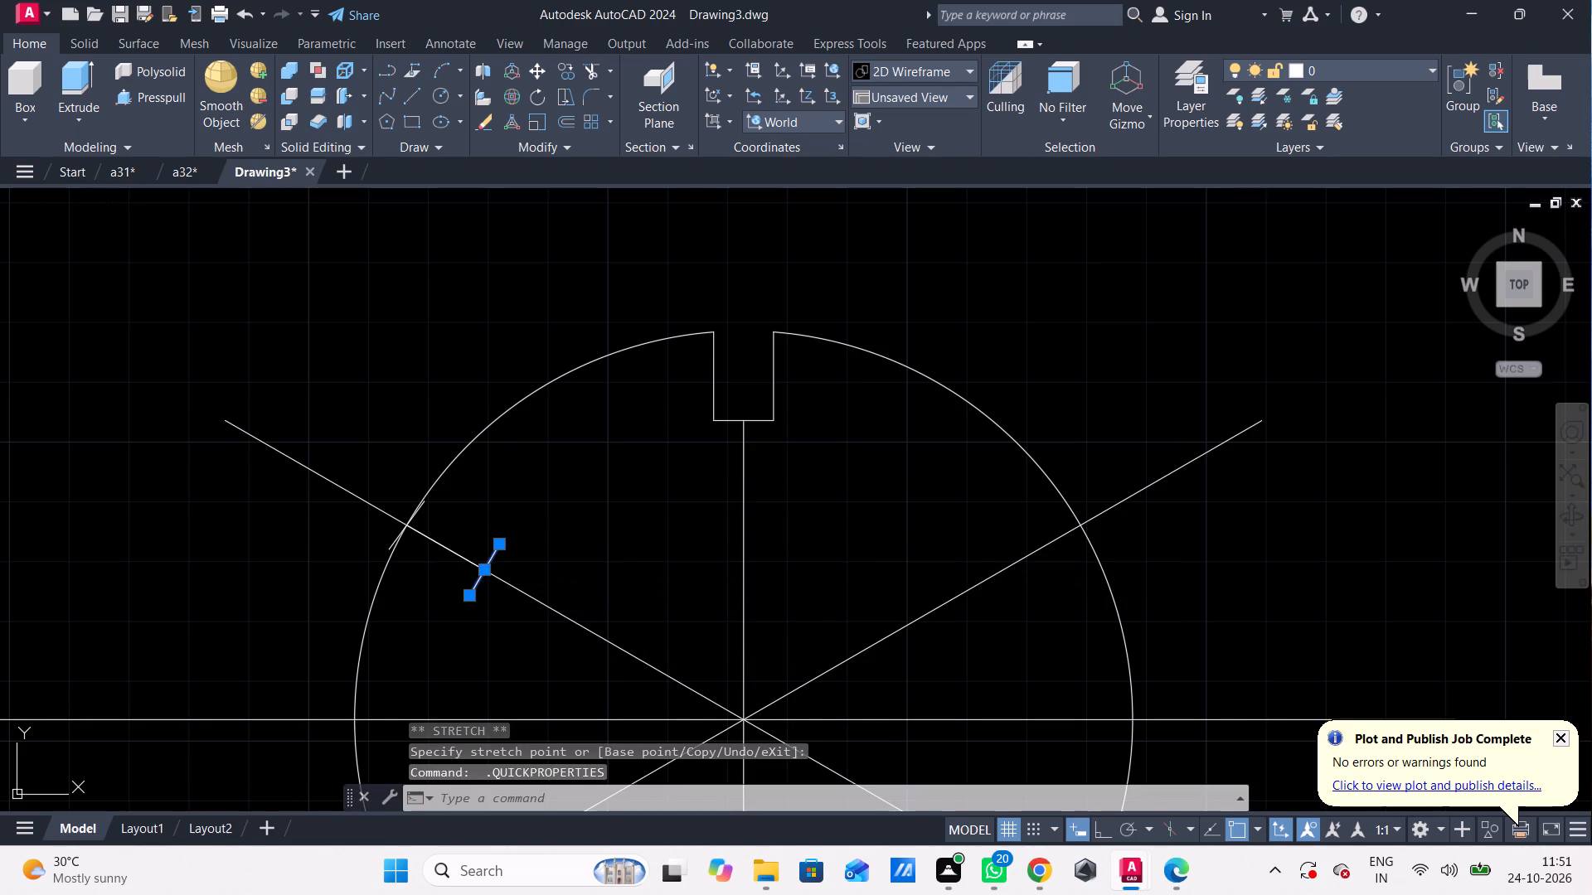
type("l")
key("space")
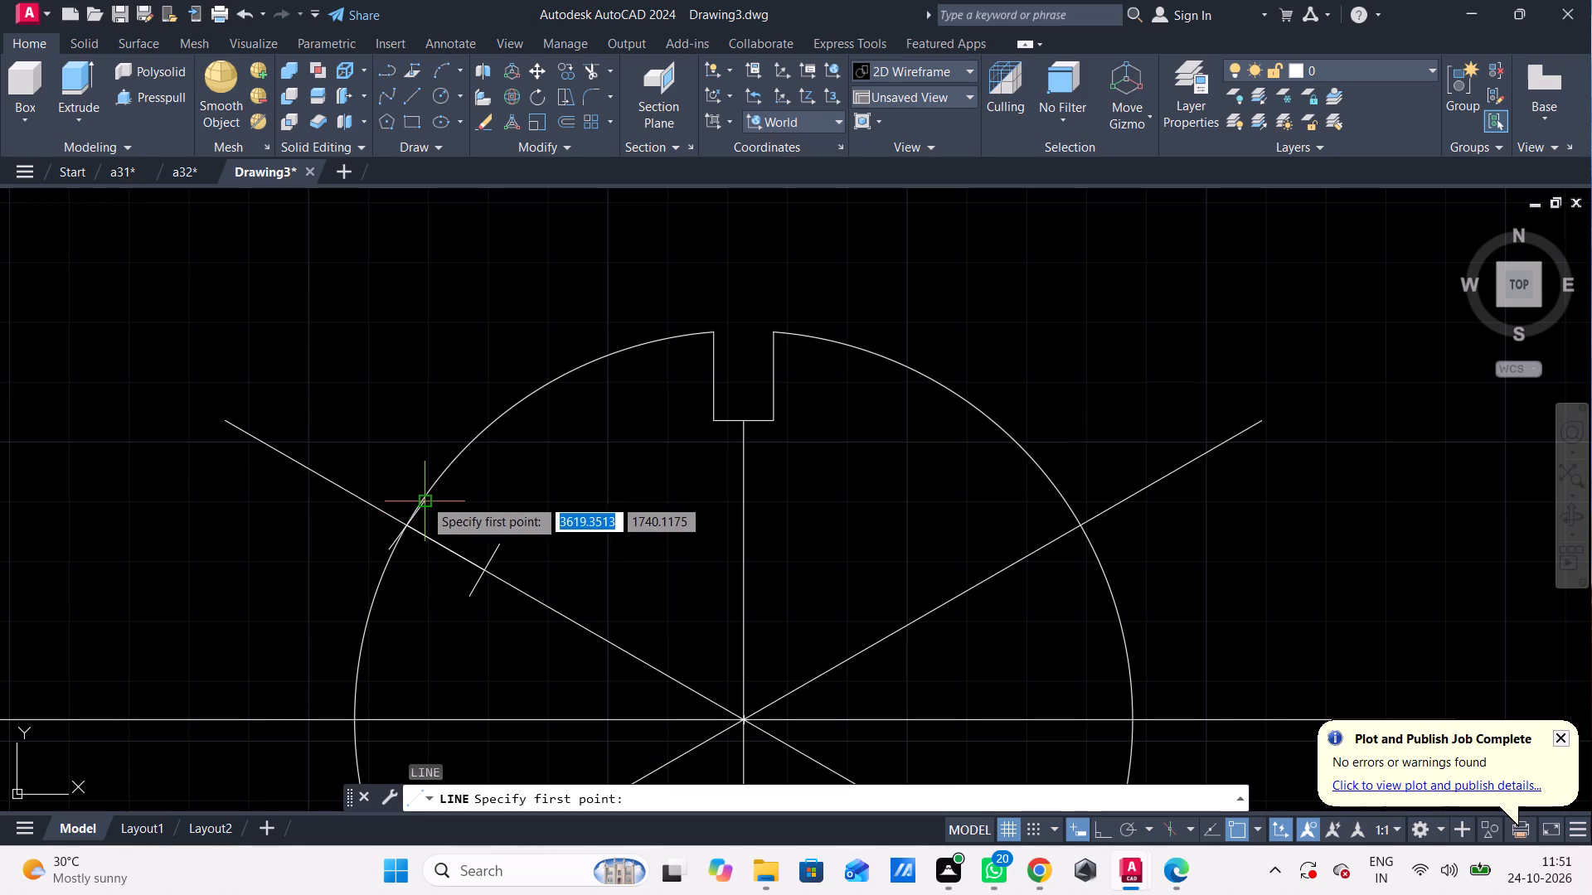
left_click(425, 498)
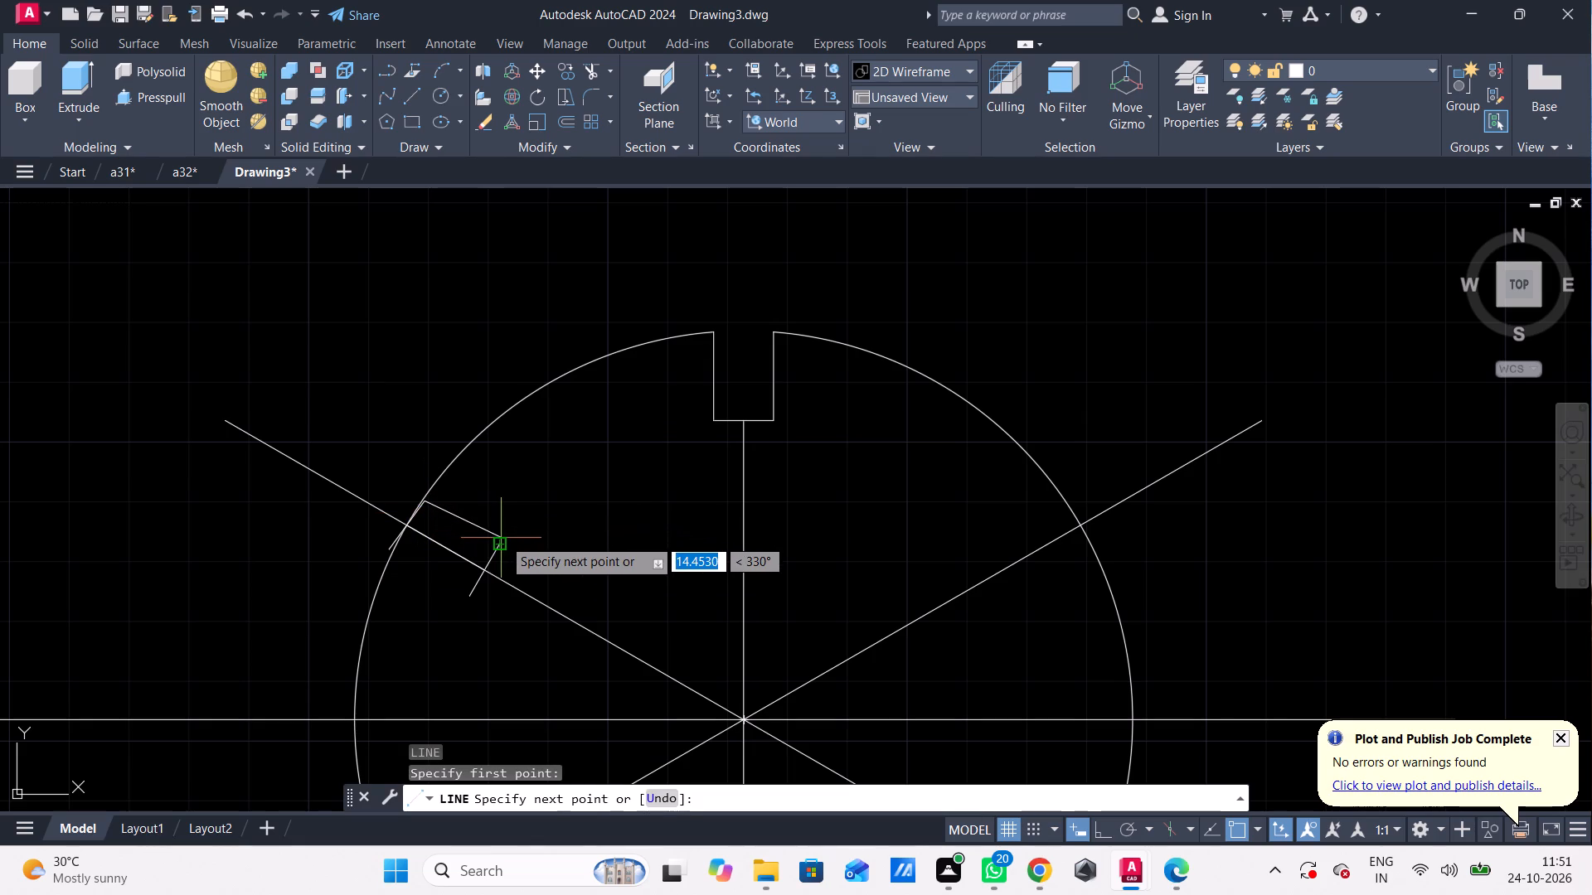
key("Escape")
Draw two slot side lines from the ends of the inner 10-unit line outward past the circle, parallel to the angled centre line.
type("l")
key("space")
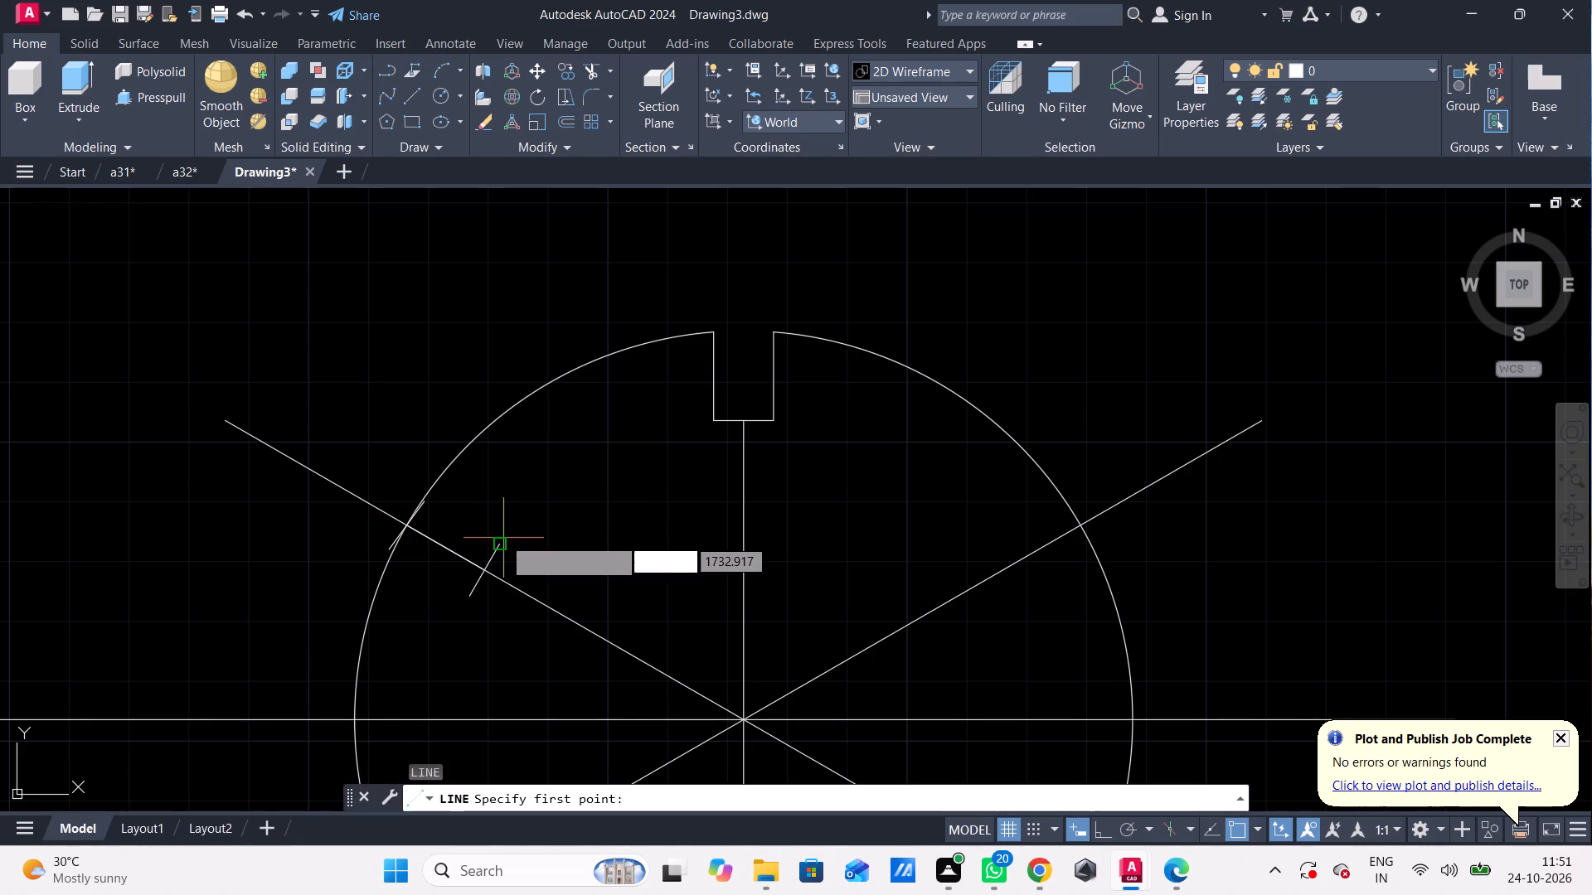
left_click(503, 540)
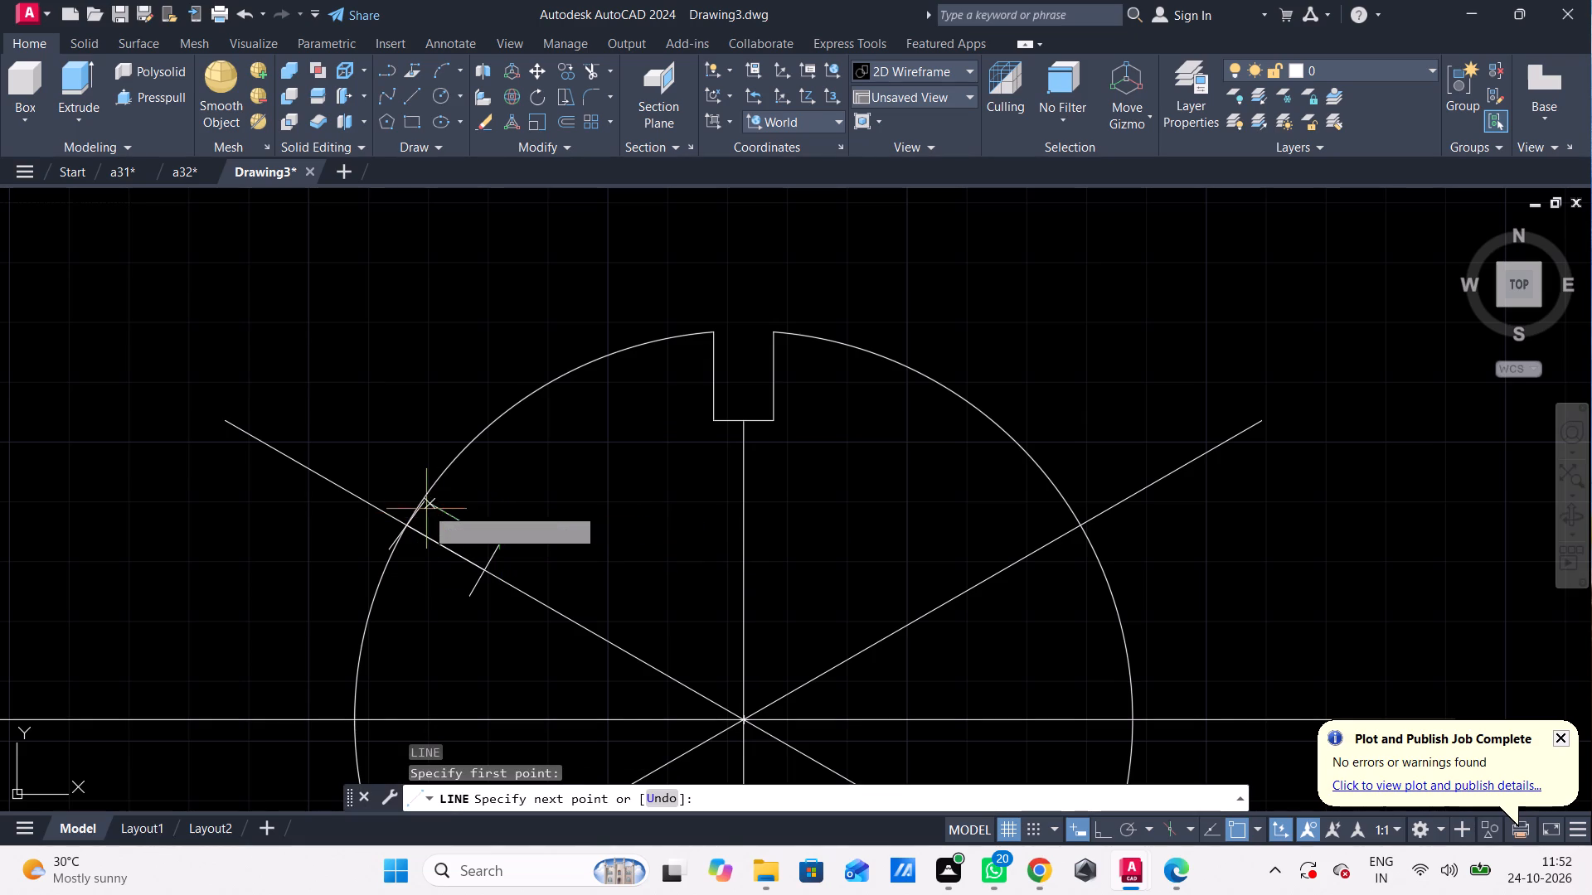
left_click(394, 489)
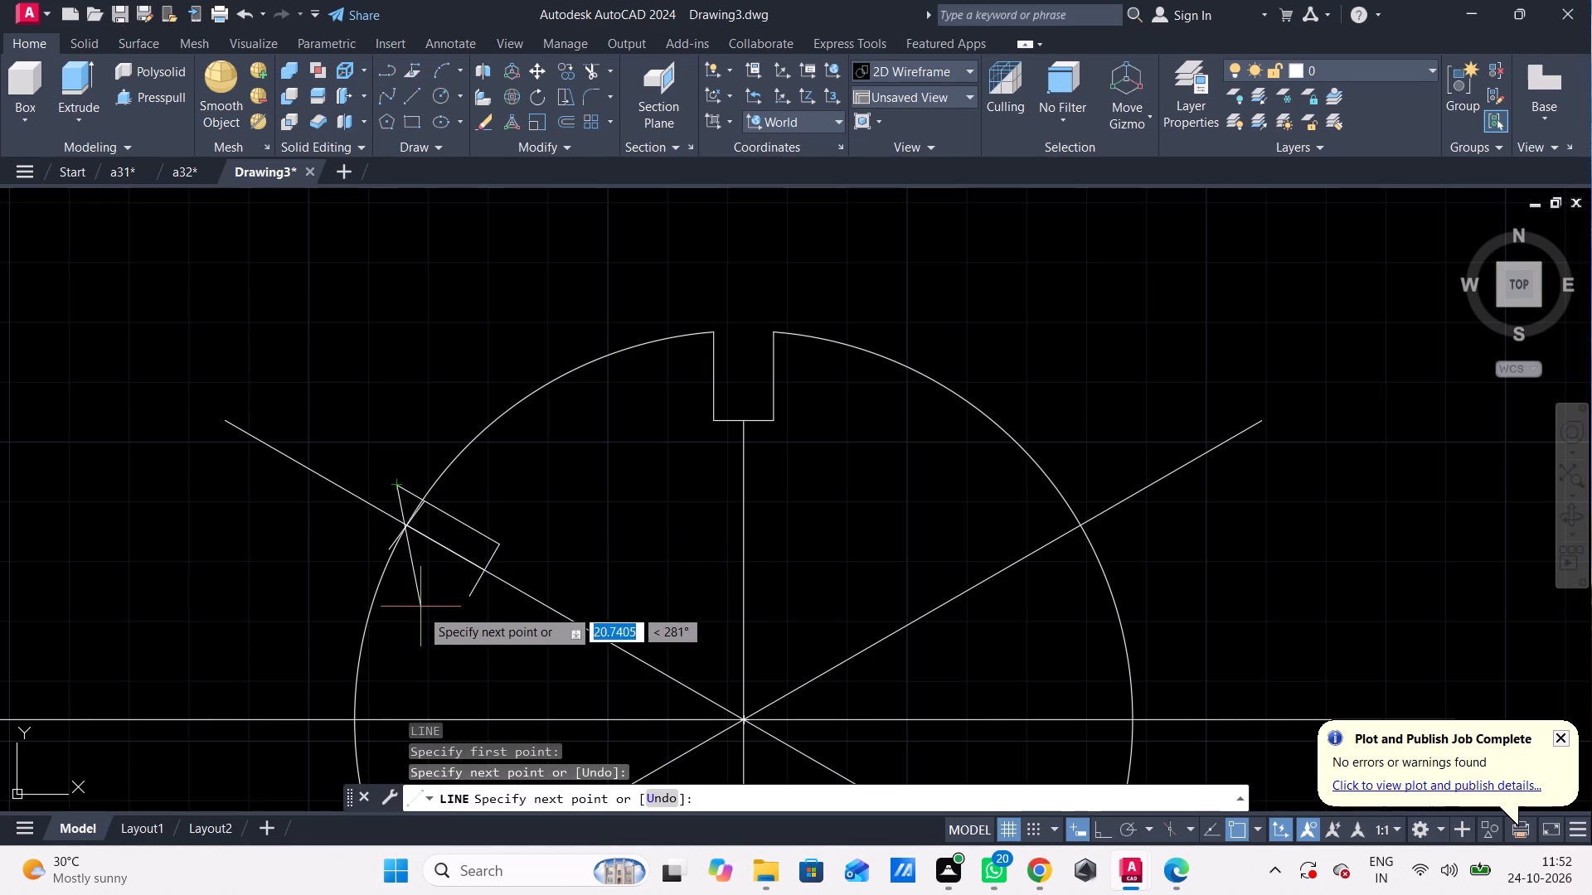
key("Escape")
type("l")
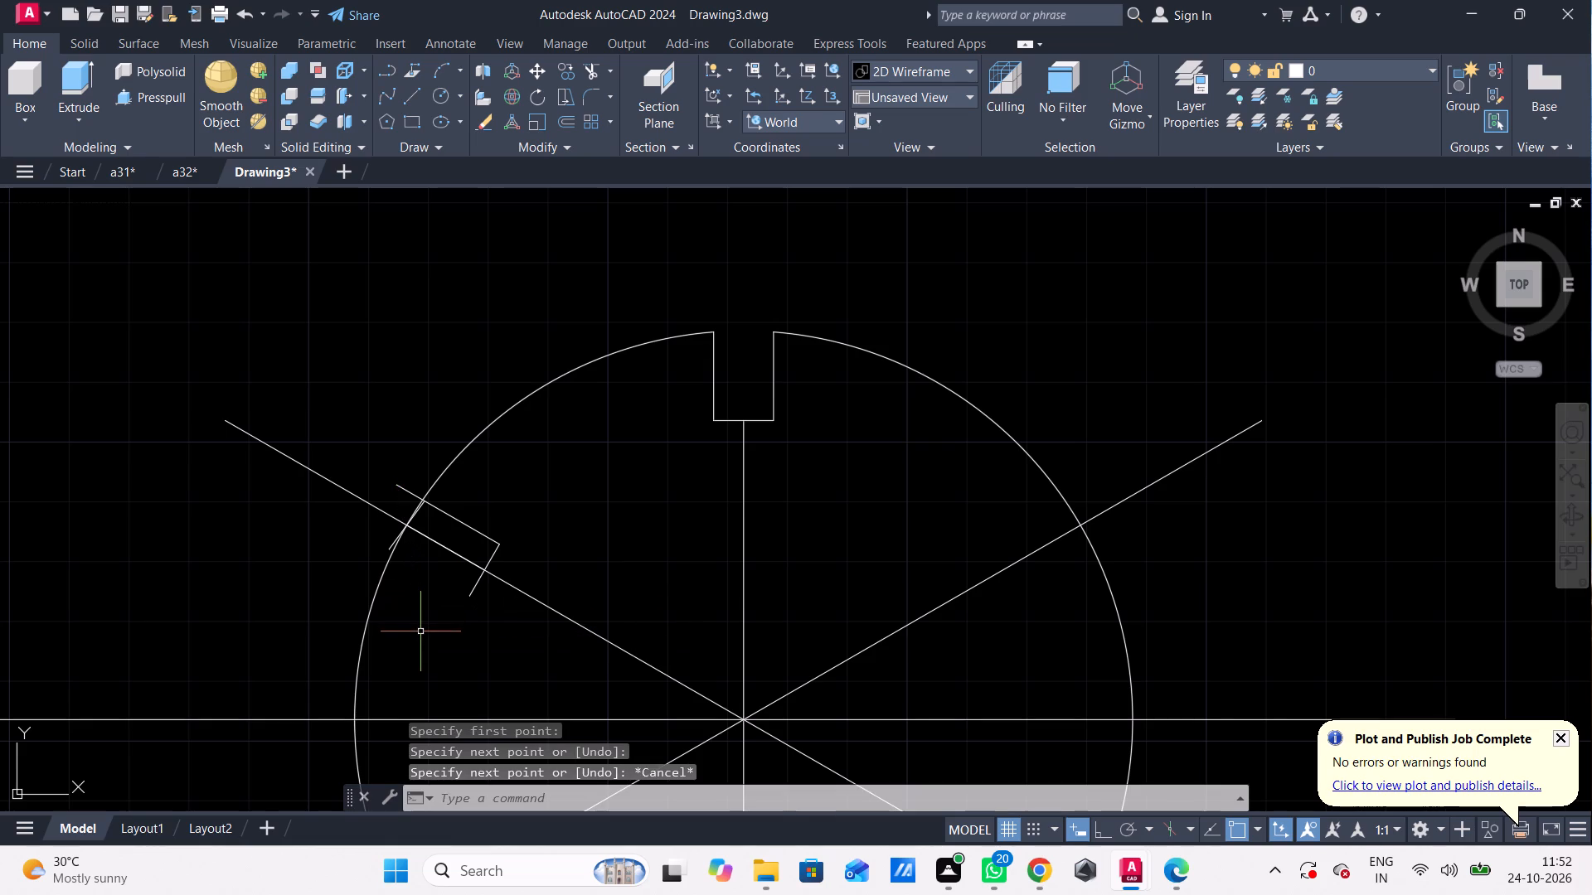
key("space")
left_click(468, 596)
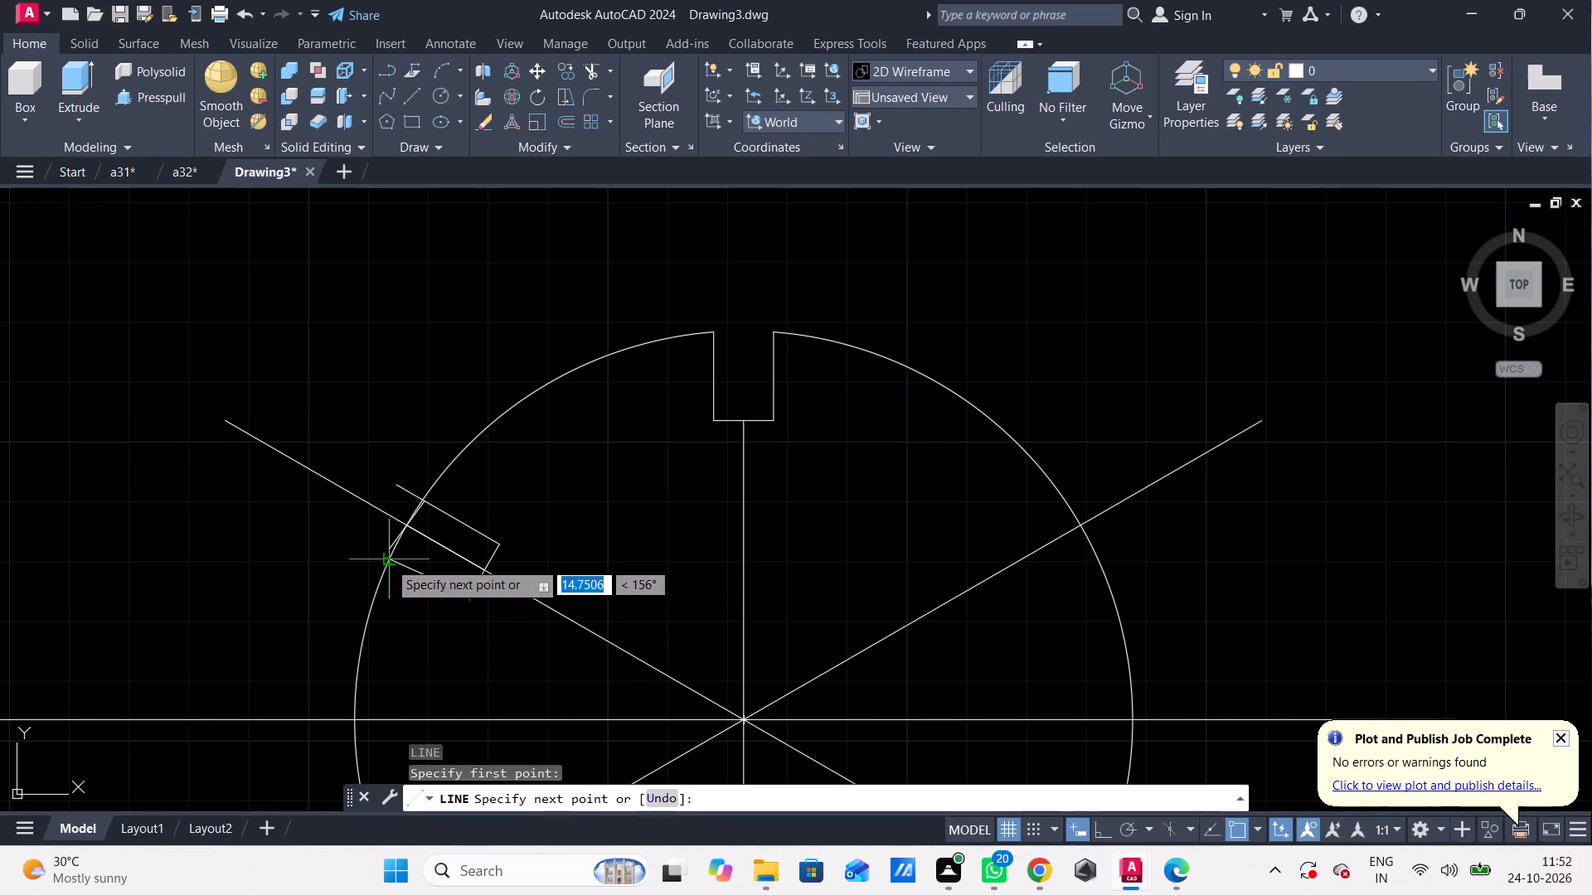
left_click(368, 528)
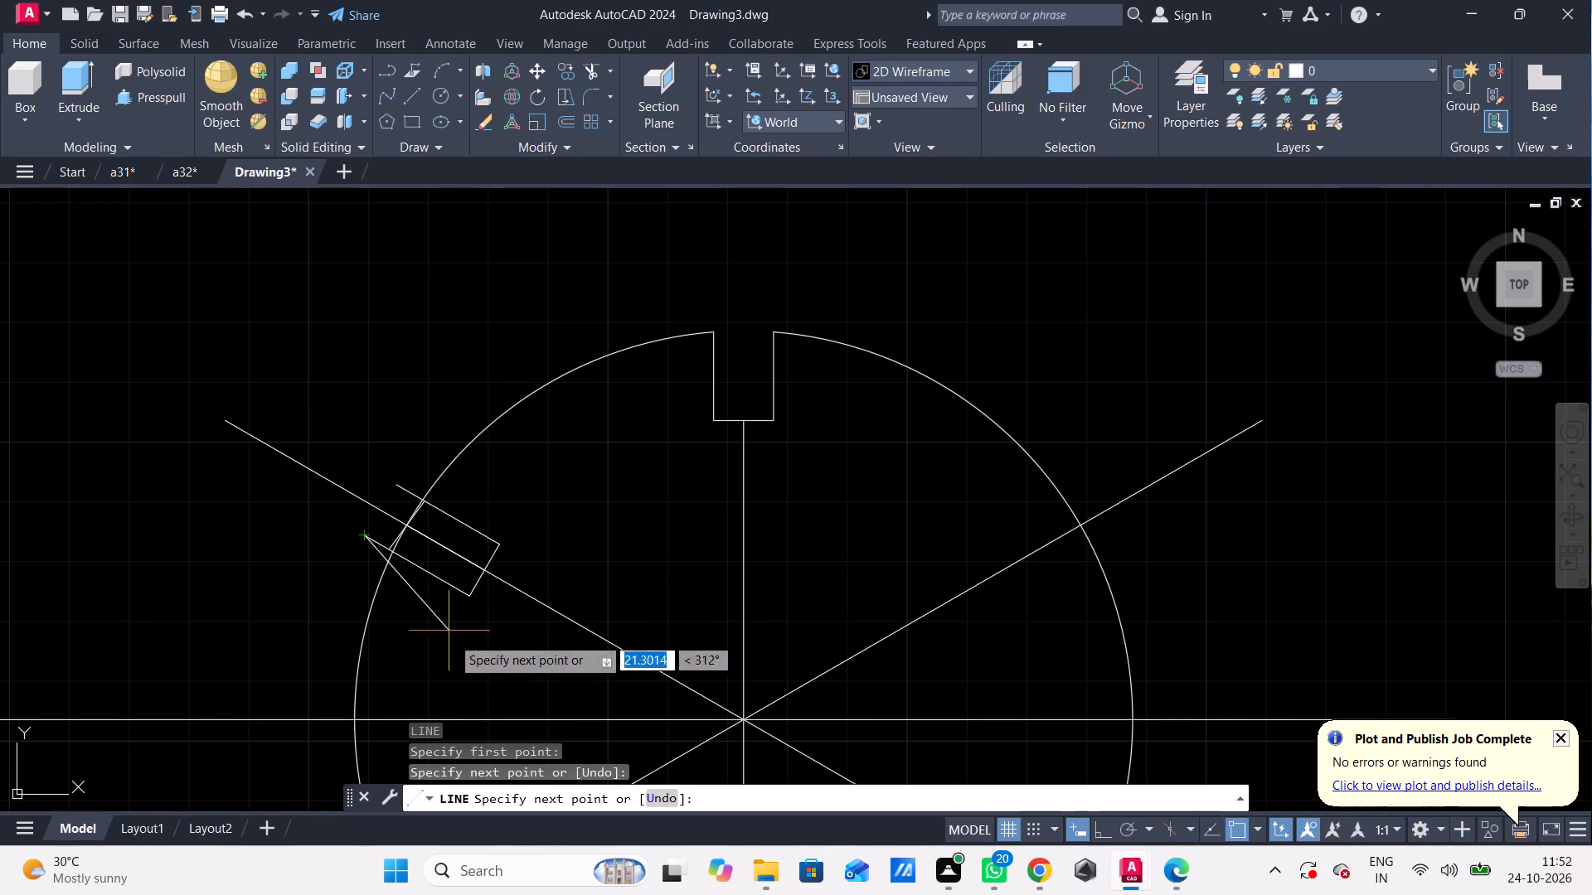
key("Escape")
Trim the circle arc, the outer 10-unit line and the angled centre line between the upper-left slot's sides, including the centre line's outer end.
key("t")
type("tr")
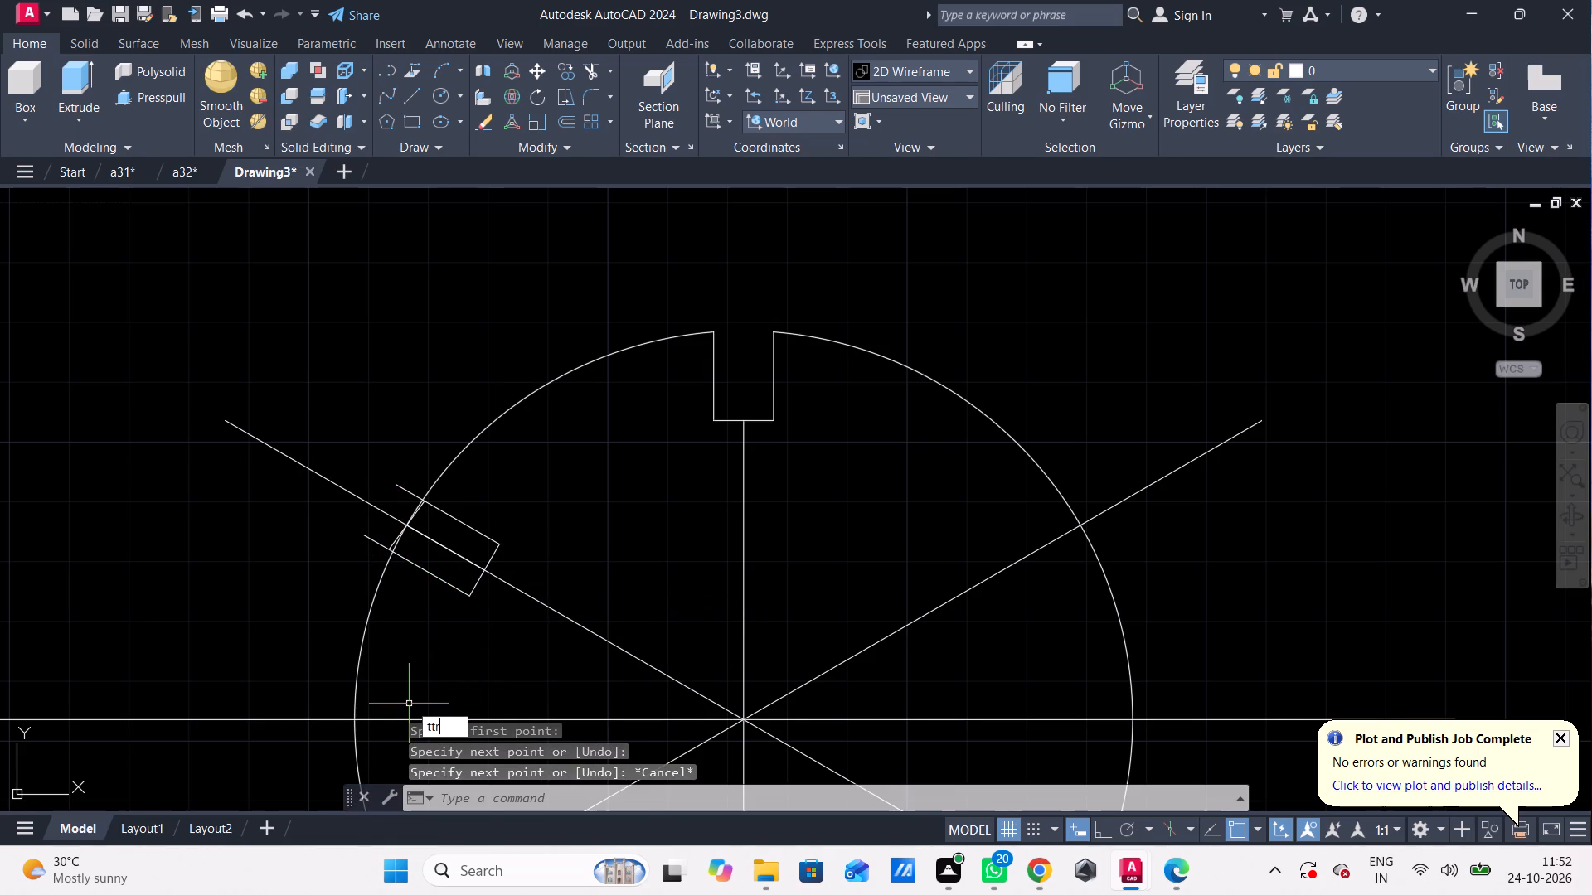
key("BackSpace")
key("BackSpace")
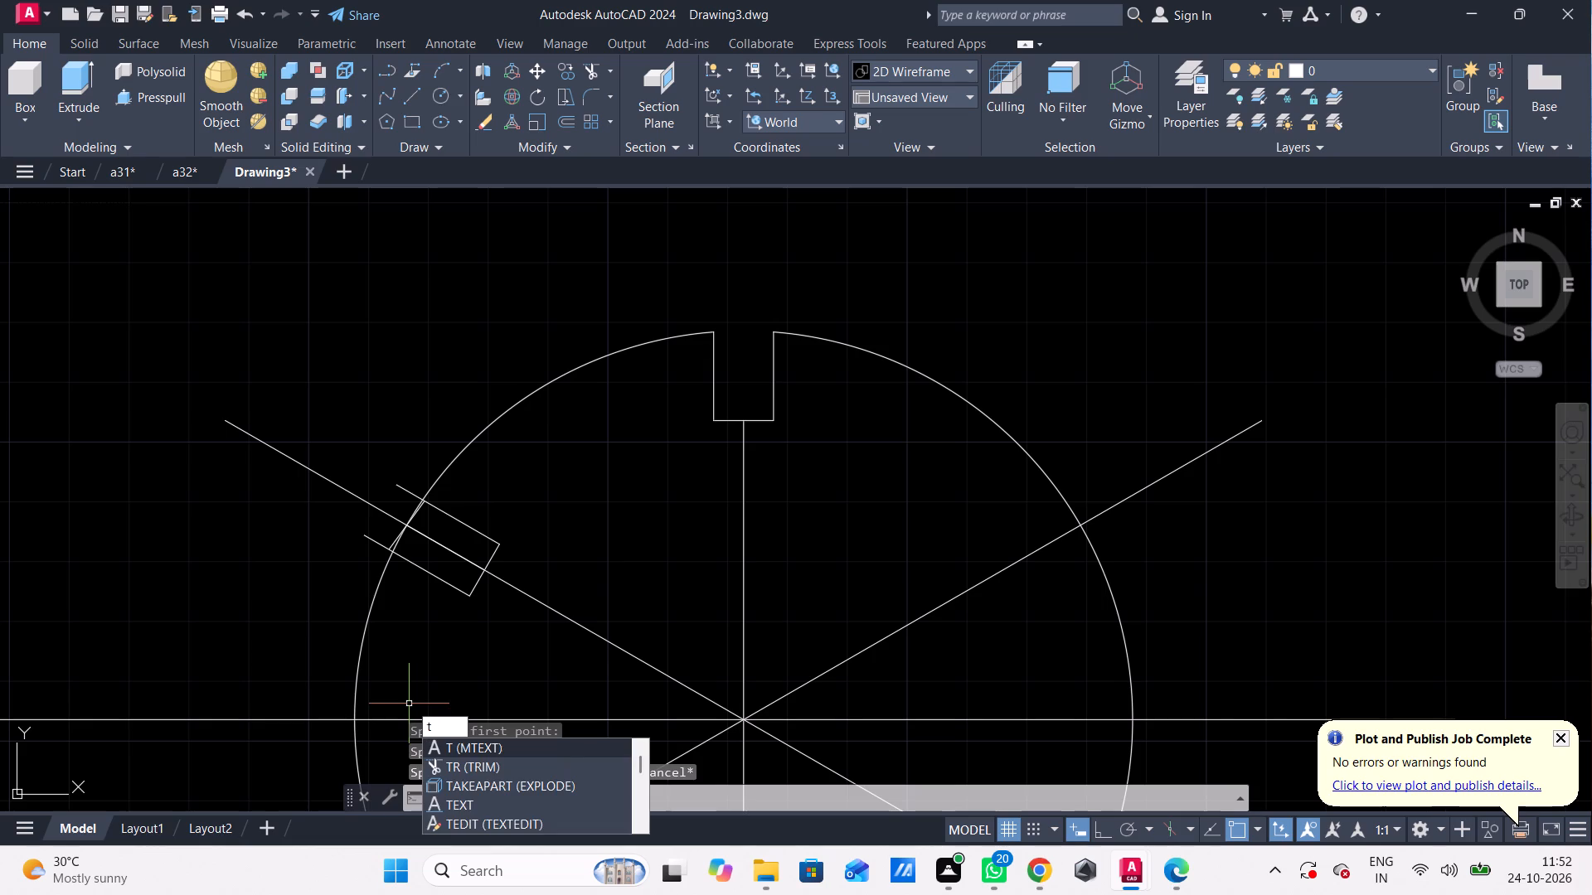
type("r")
key("space")
left_click(405, 515)
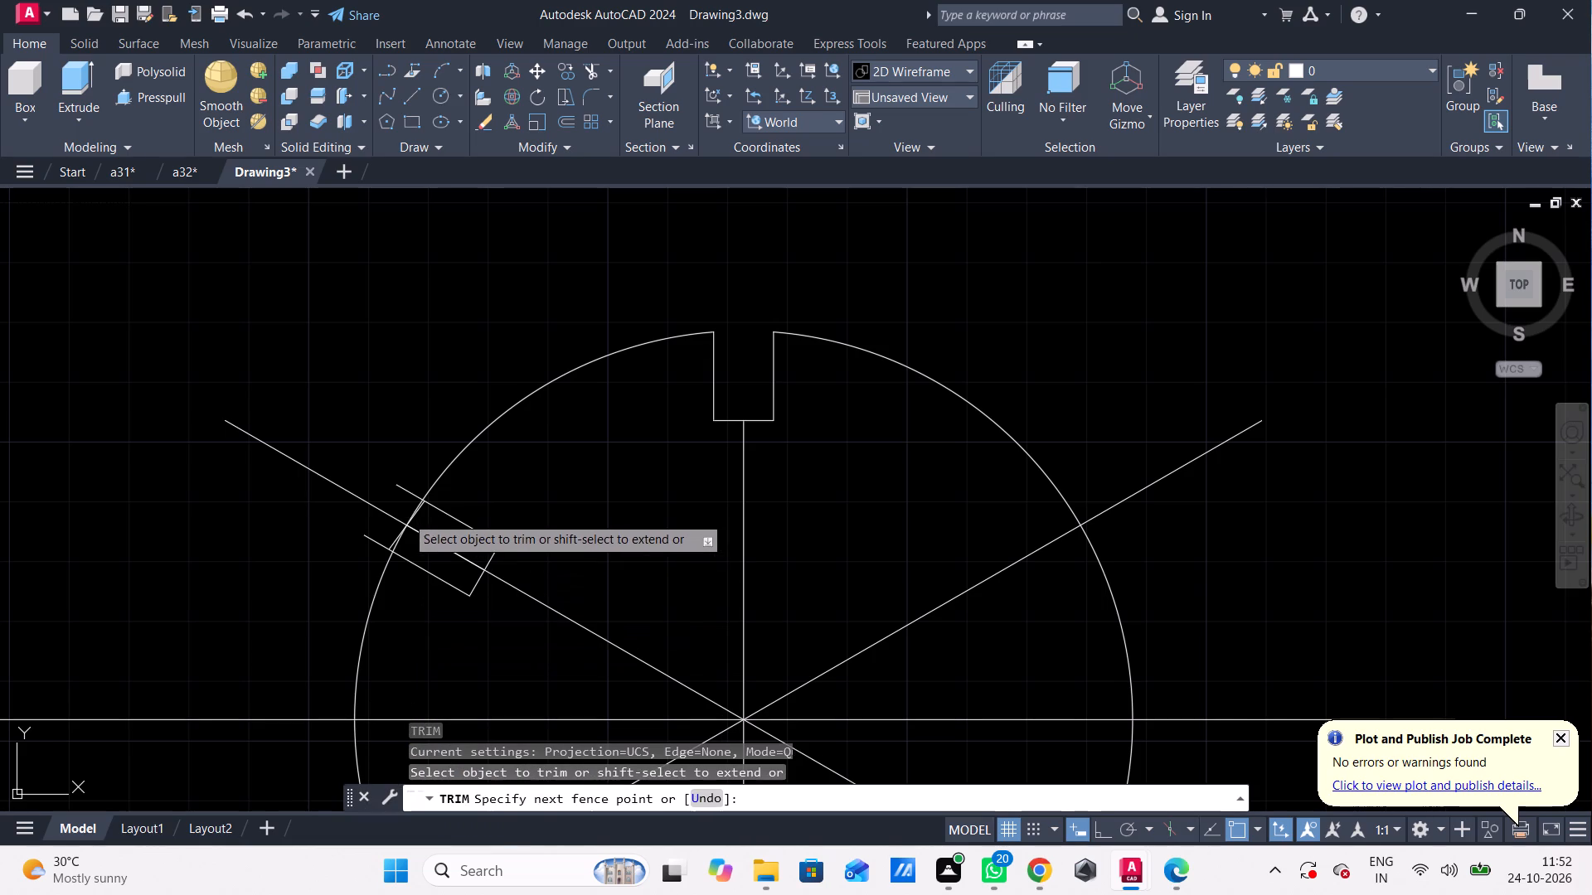
left_click(433, 538)
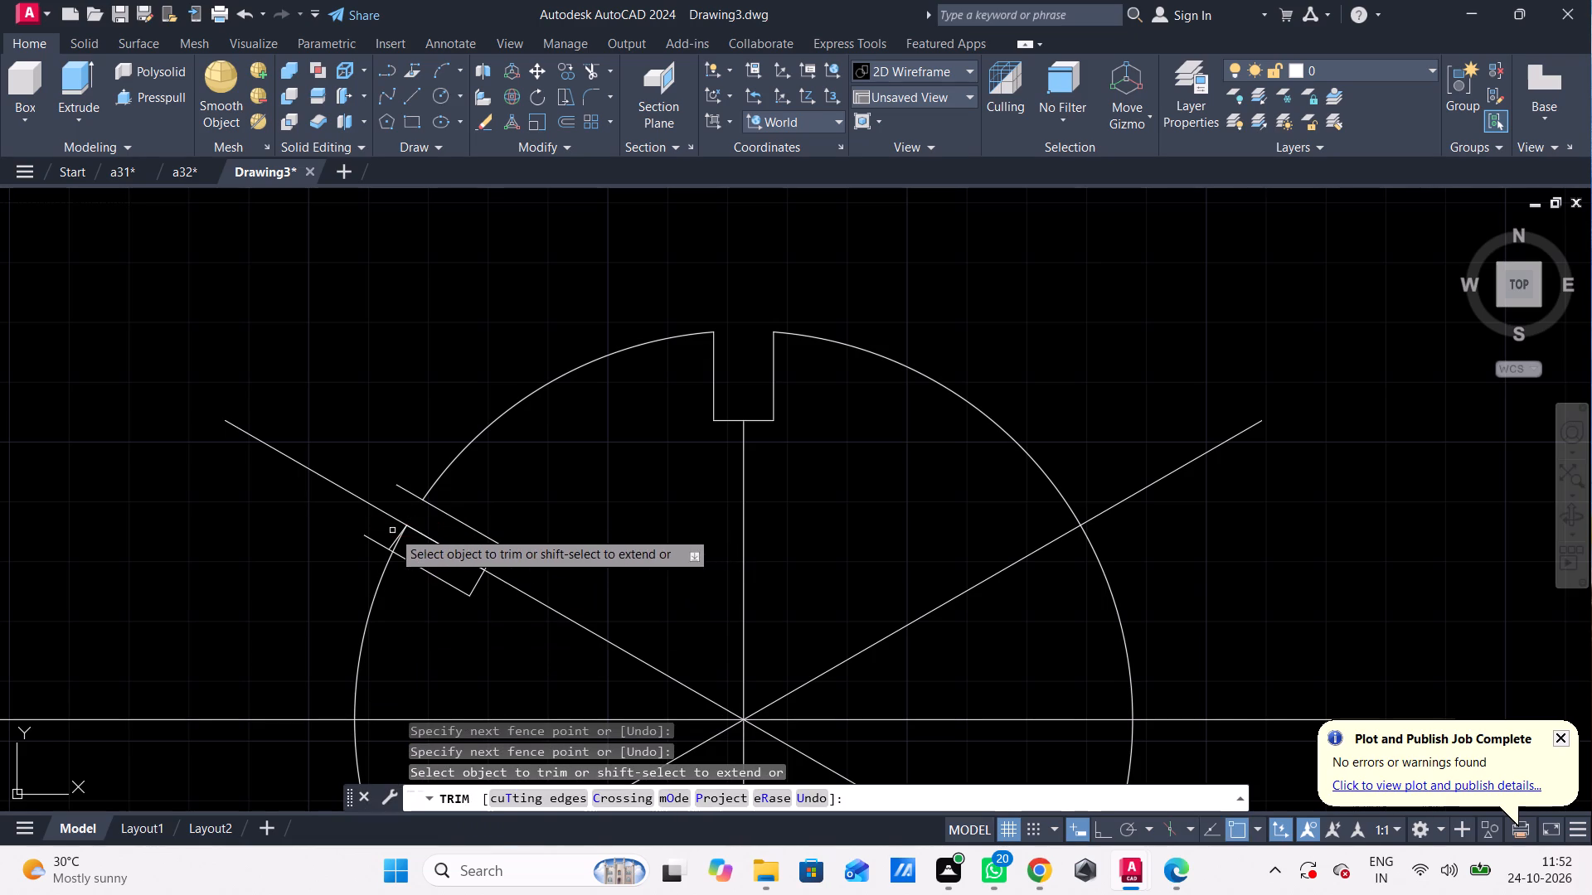
left_click(392, 530)
left_click(426, 545)
left_click(438, 529)
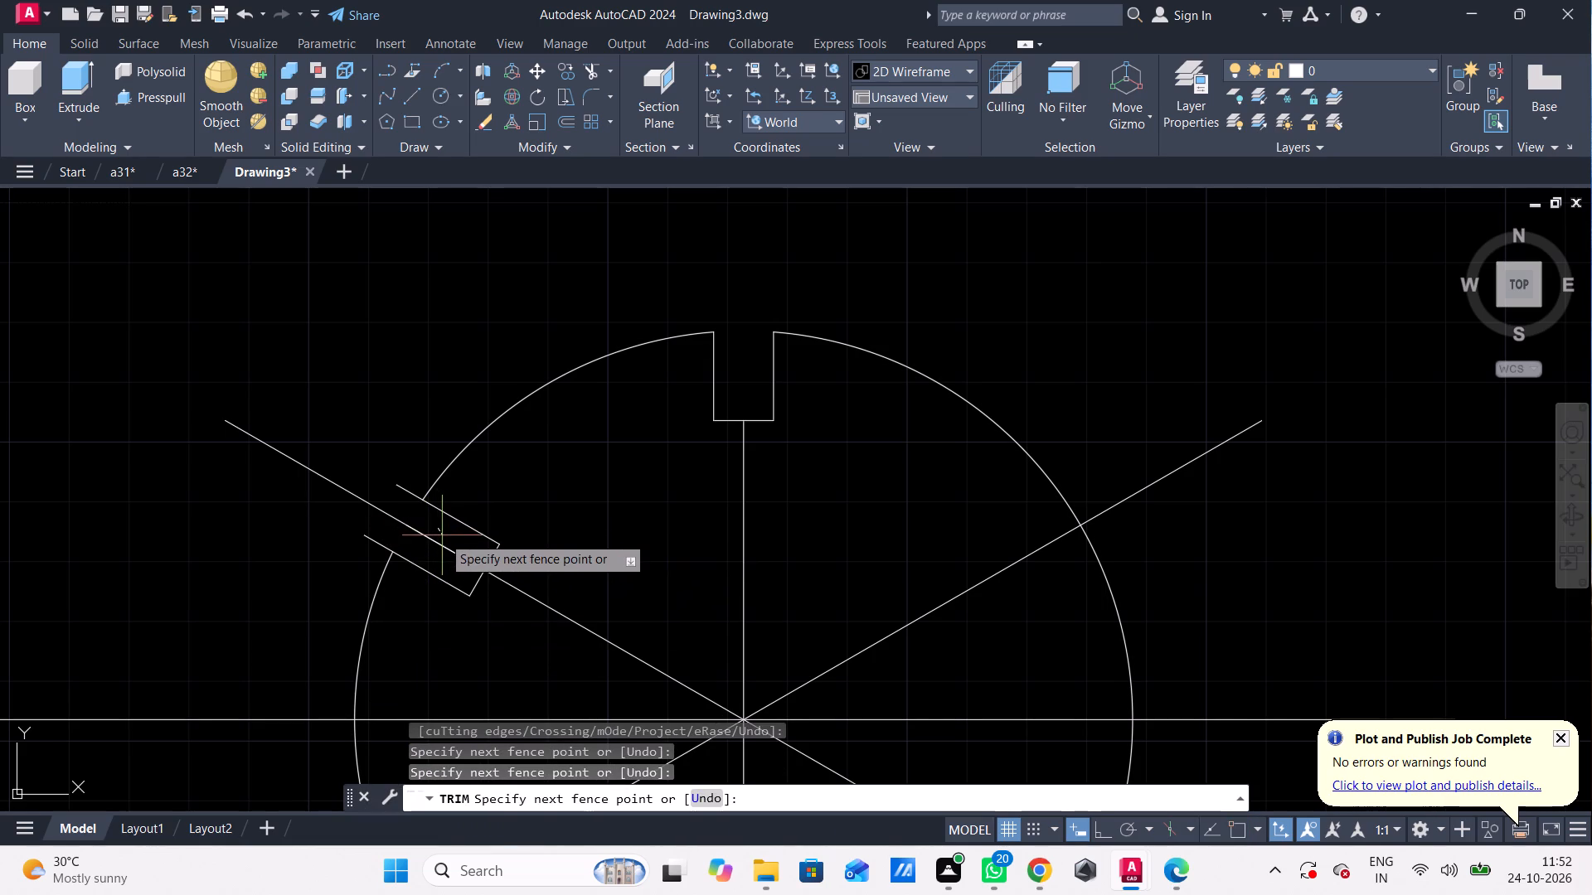
left_click(430, 556)
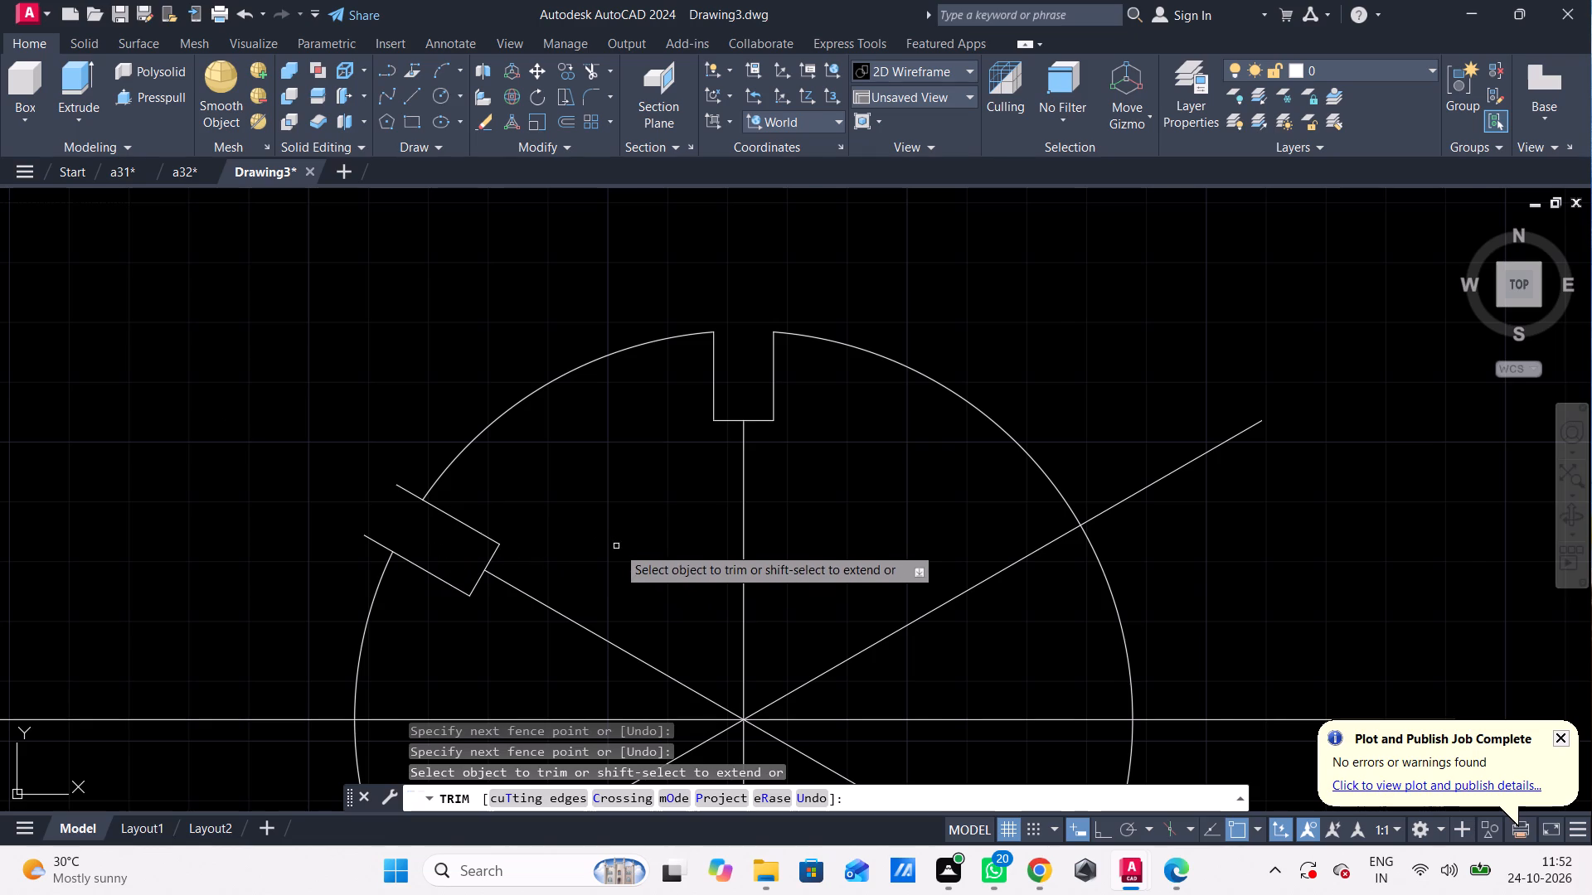
scroll(617, 546, "down", 2)
key("Escape")
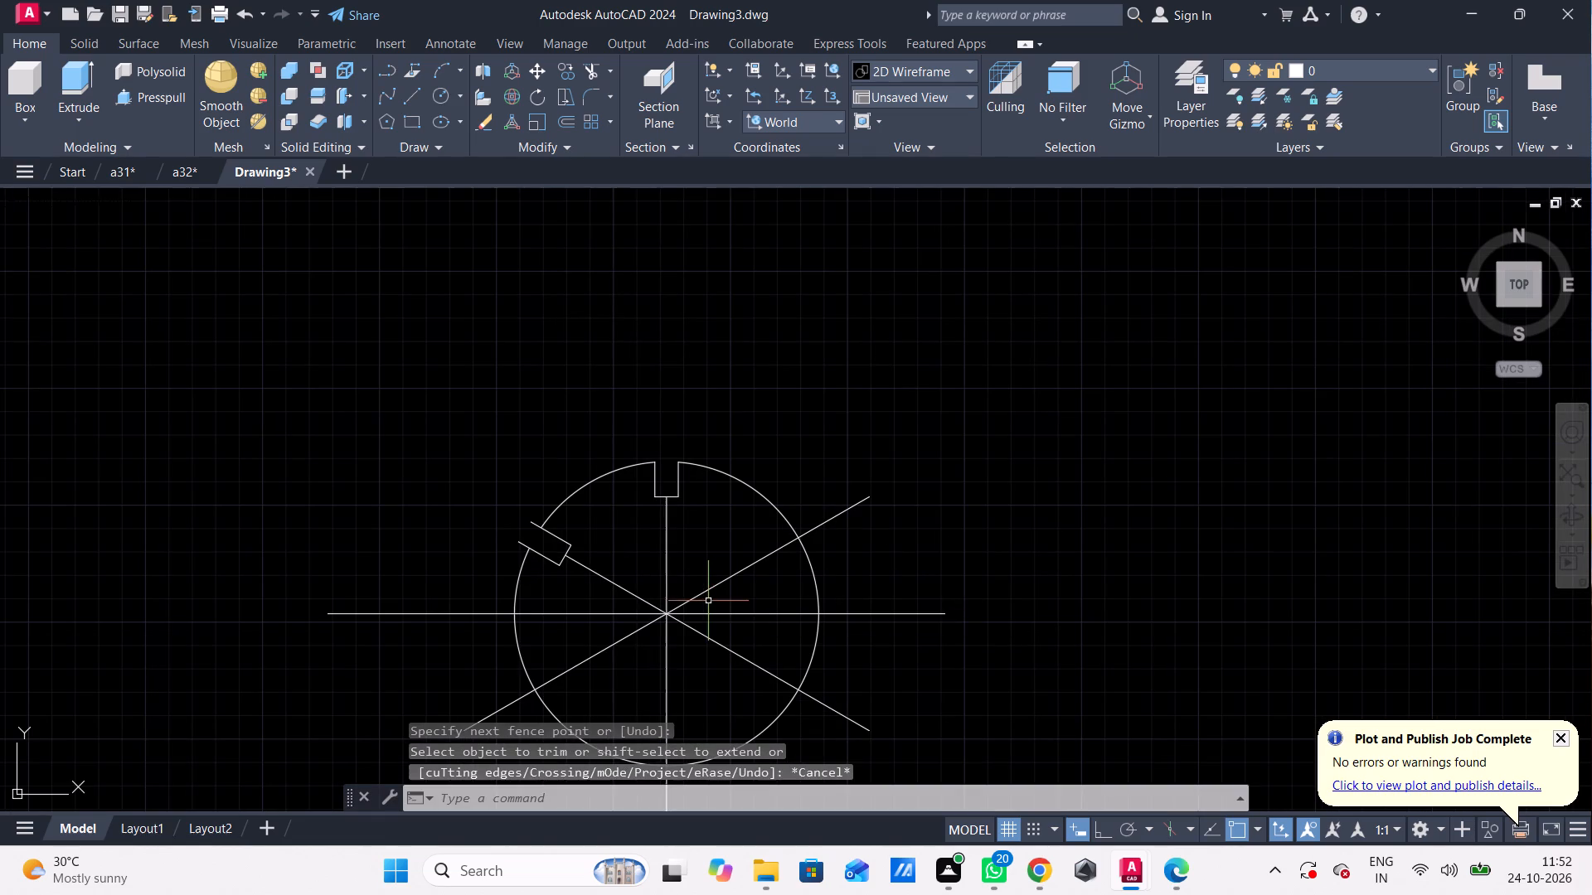
Trim away the circle's bottom arc between the two lower angled lines and the ends of those lines outside the circle.
middle_click_drag(760, 537, 604, 488)
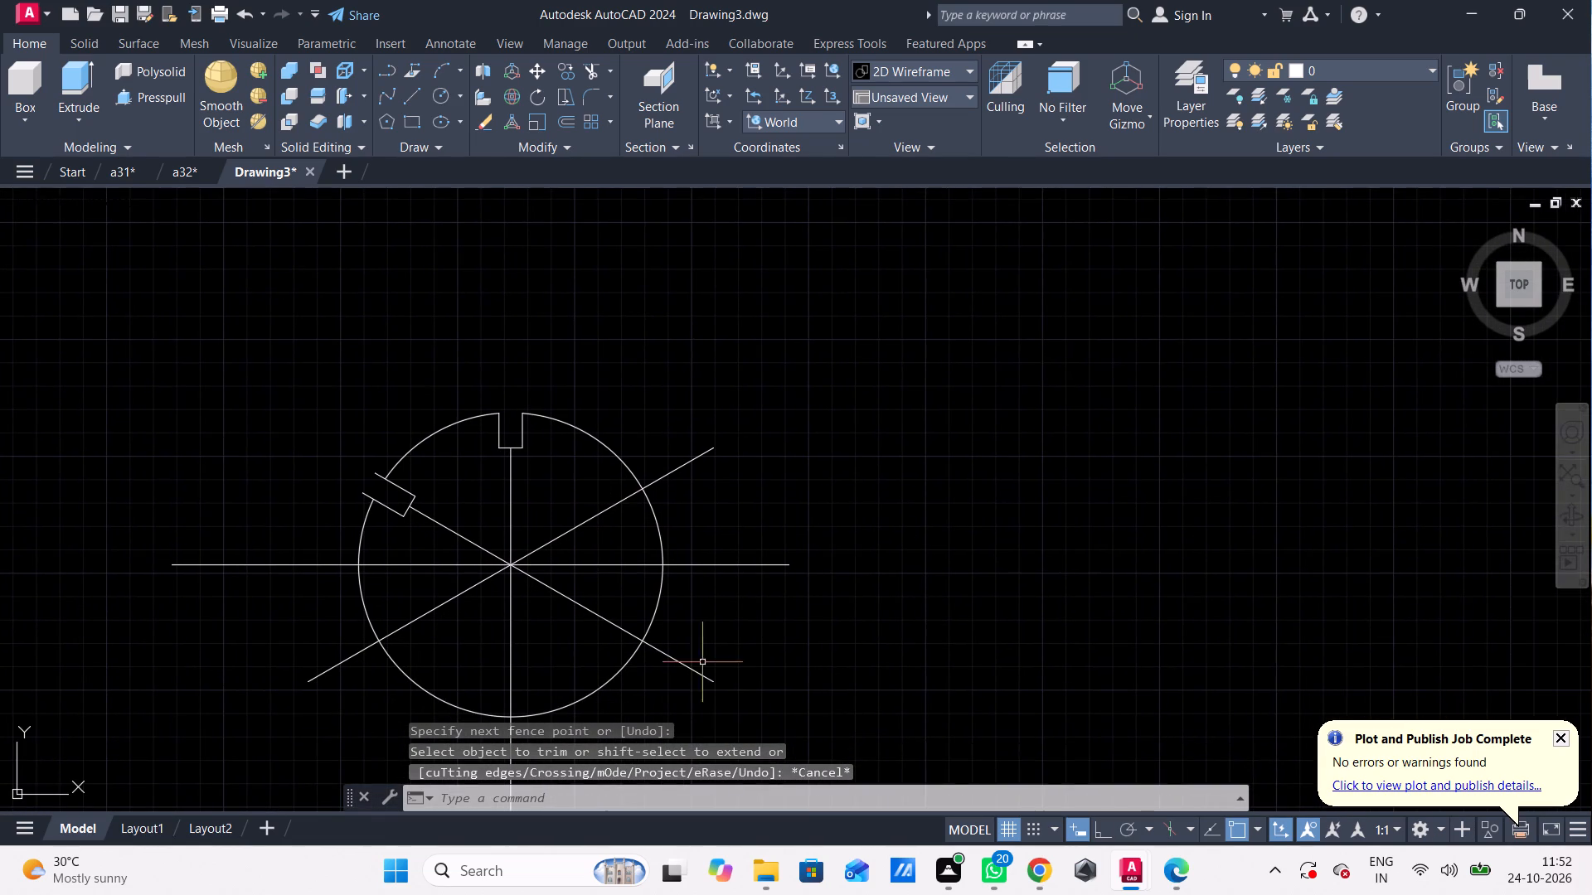
key("t")
key("r")
key("space")
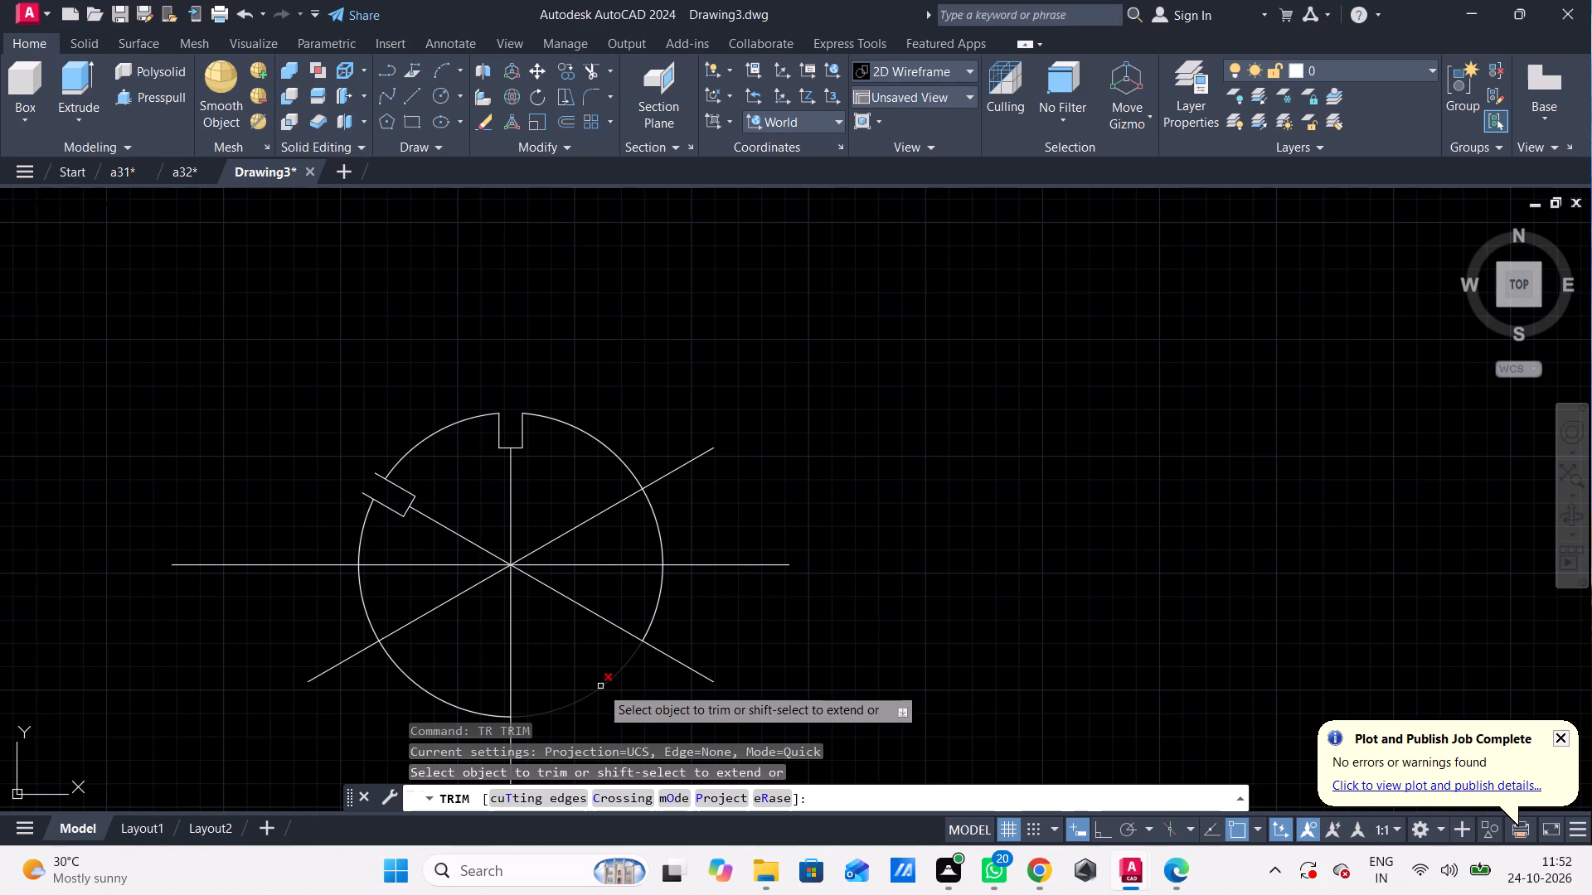
left_click_drag(583, 665, 583, 674)
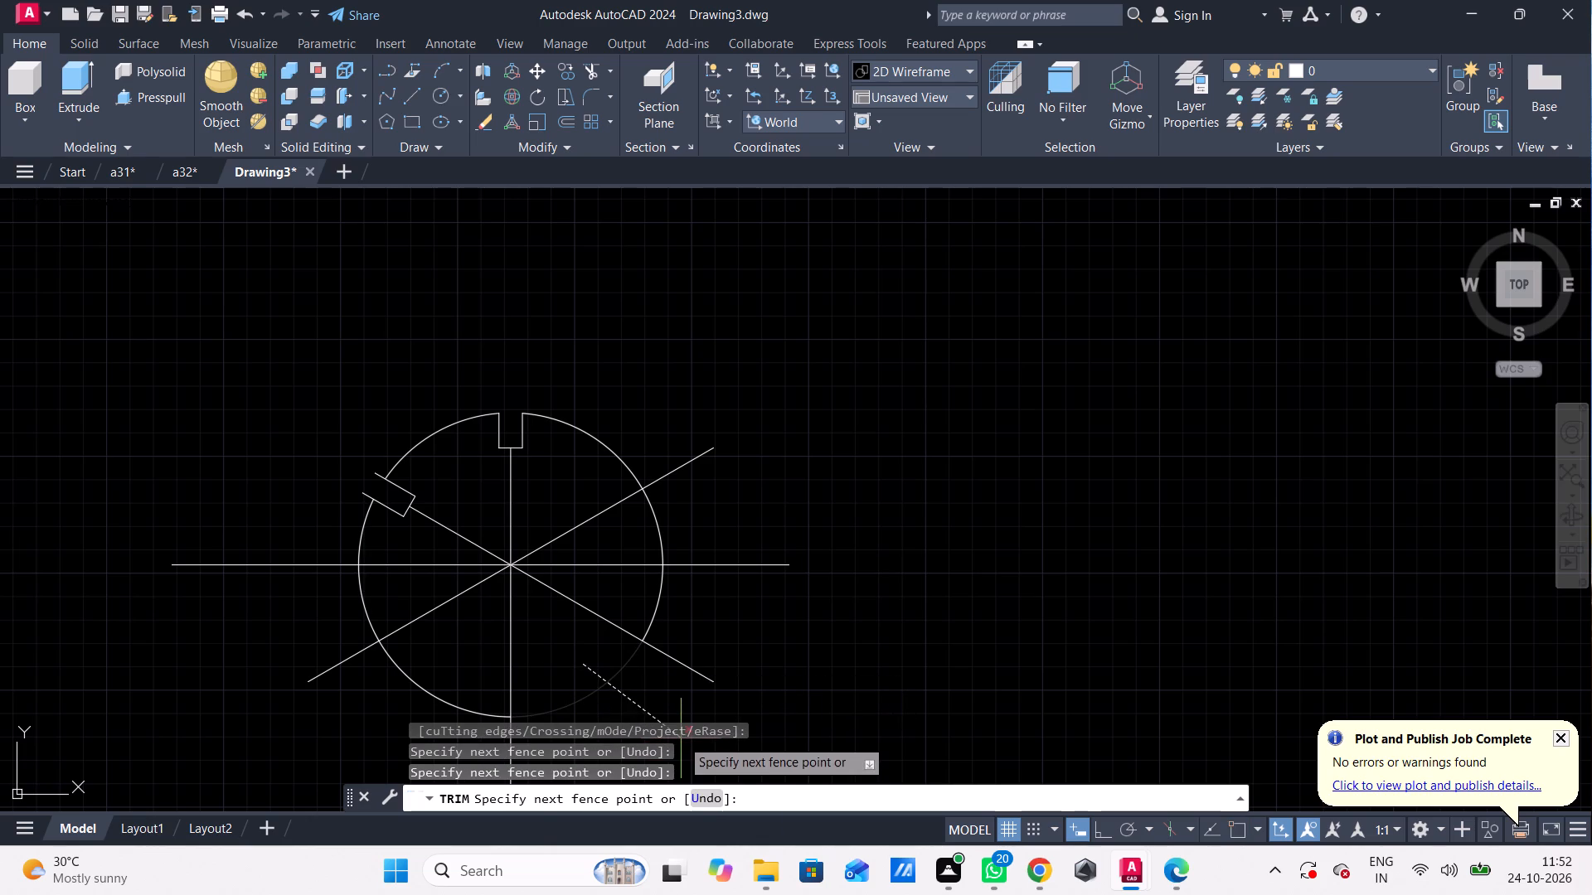
left_click(681, 737)
left_click(678, 702)
middle_click_drag(677, 679, 716, 514)
left_click(766, 481)
left_click(663, 599)
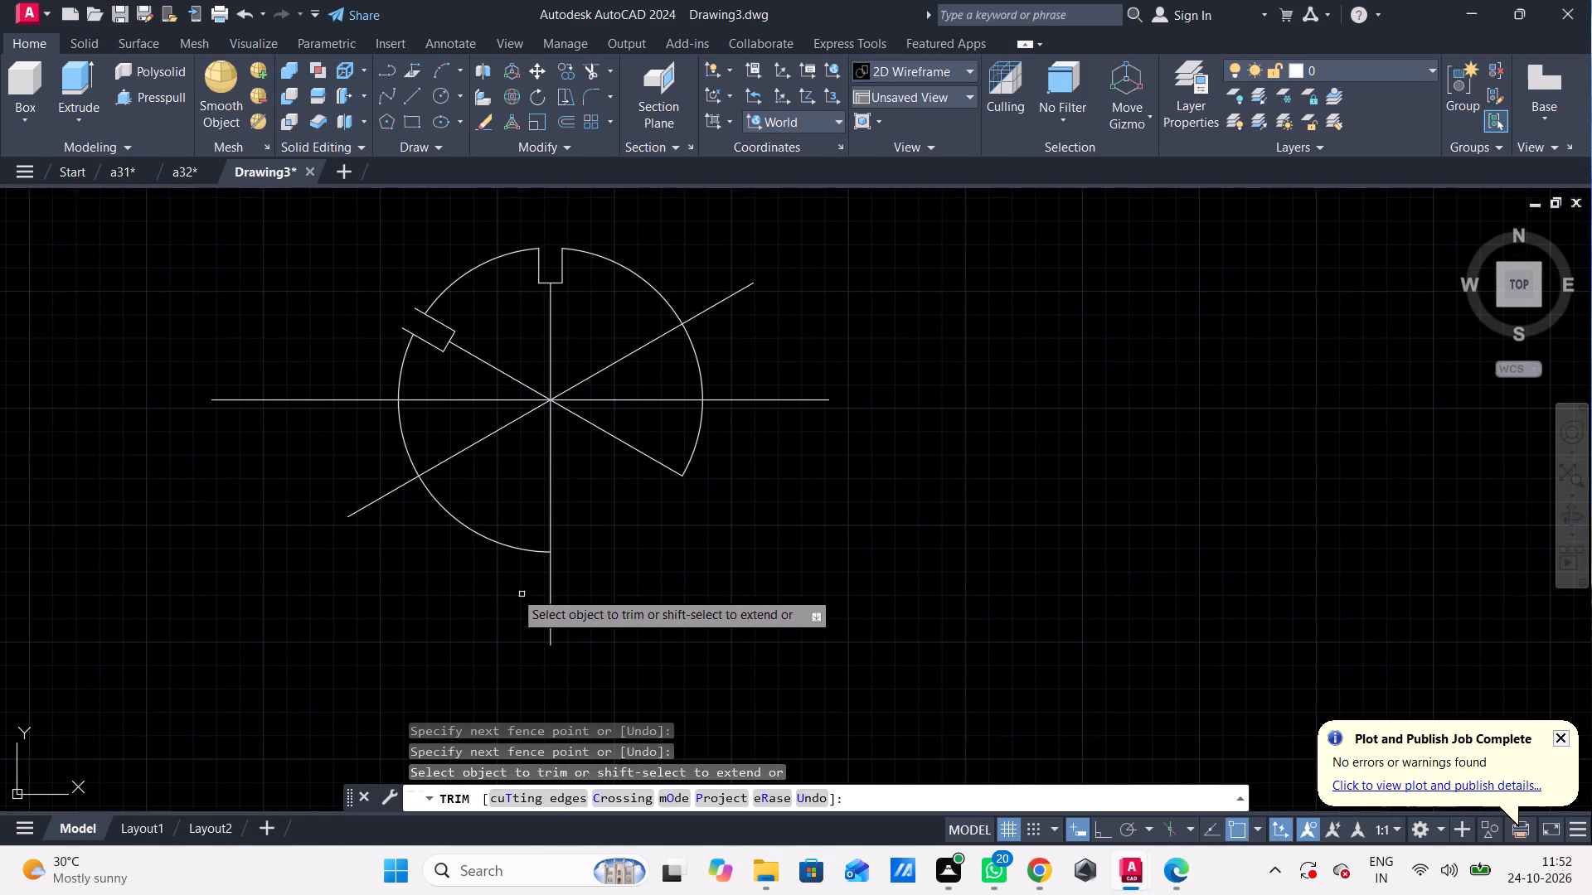
left_click(497, 524)
left_click(425, 596)
left_click_drag(359, 467, 365, 501)
left_click(394, 549)
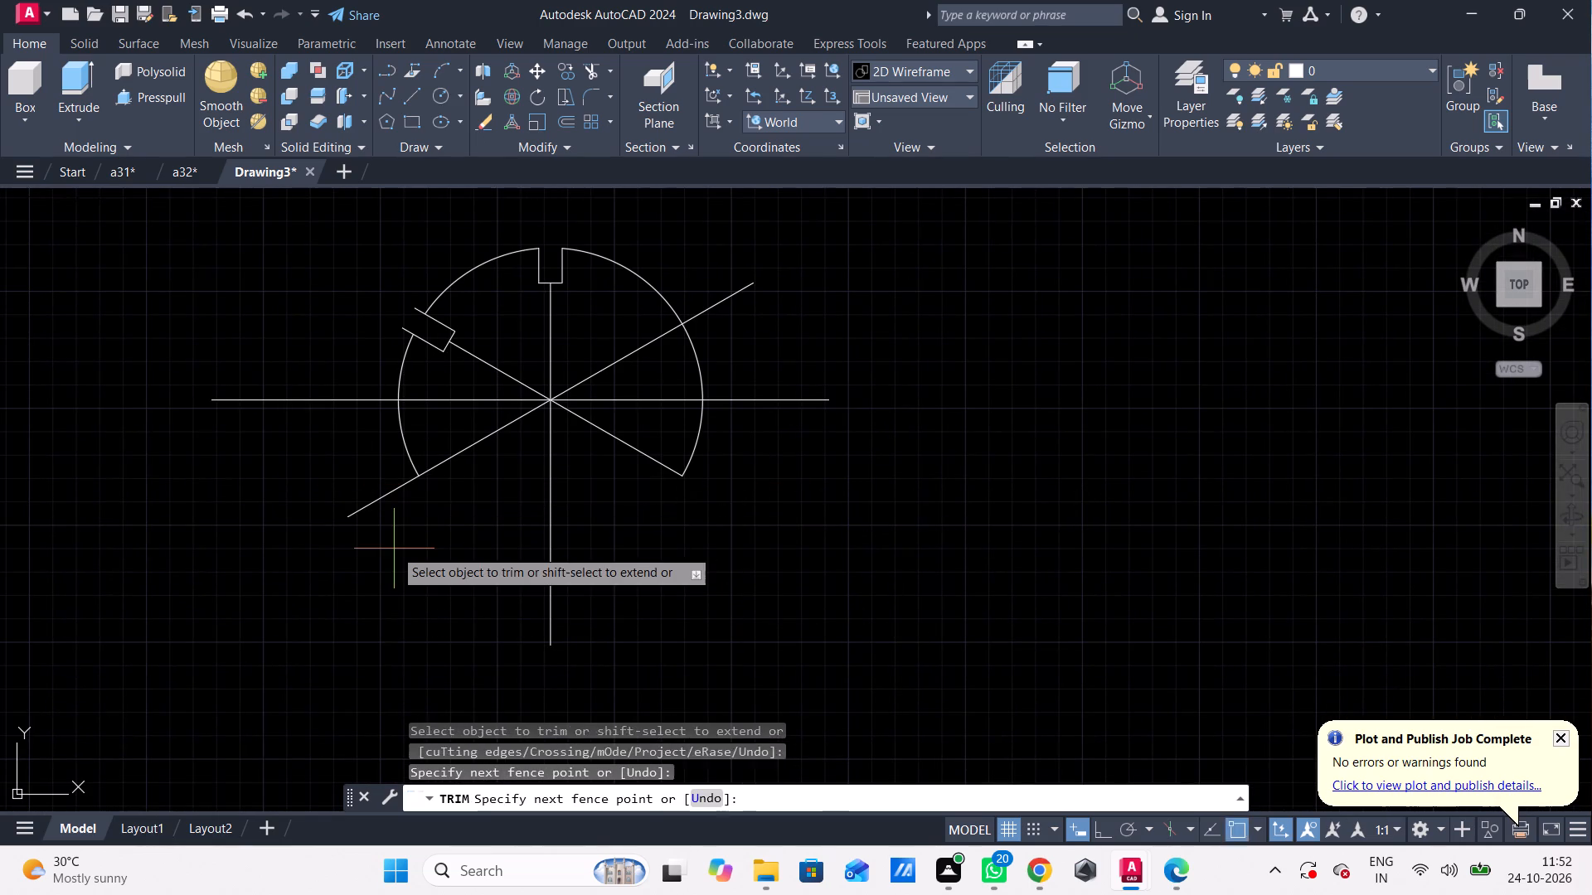
left_click_drag(392, 529, 364, 457)
left_click_drag(362, 453, 381, 504)
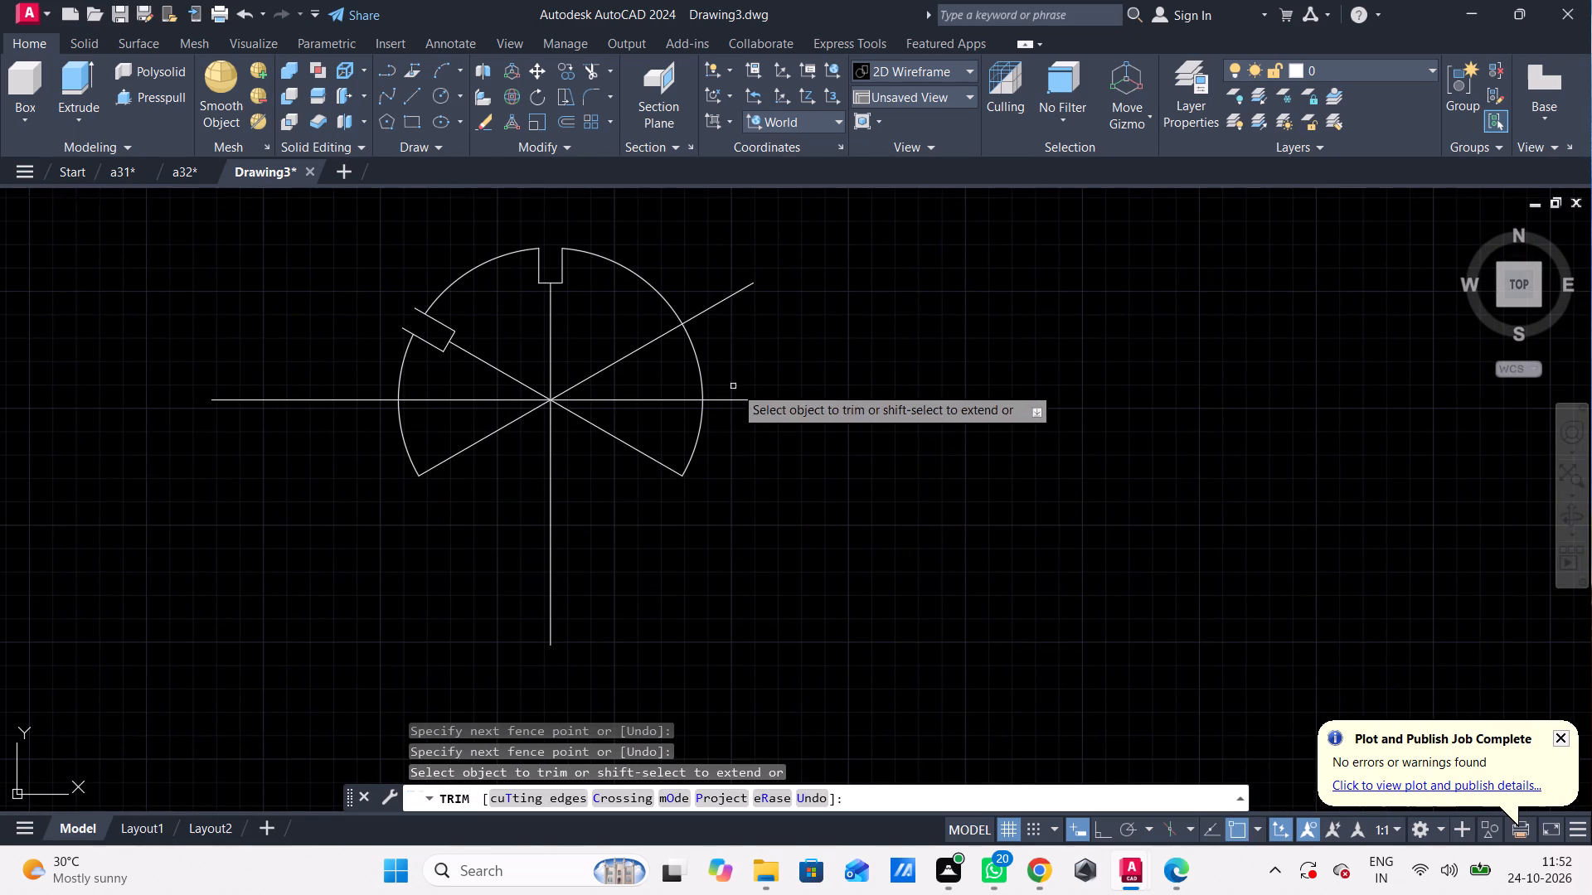
Trim both ends of the horizontal centre line that extend outside the circle.
left_click_drag(749, 370, 781, 484)
left_click_drag(332, 370, 331, 395)
left_click_drag(332, 499, 342, 340)
Trim the ends of the upper-left slot's two side lines that extend outside the circle.
scroll(424, 317, "up", 2)
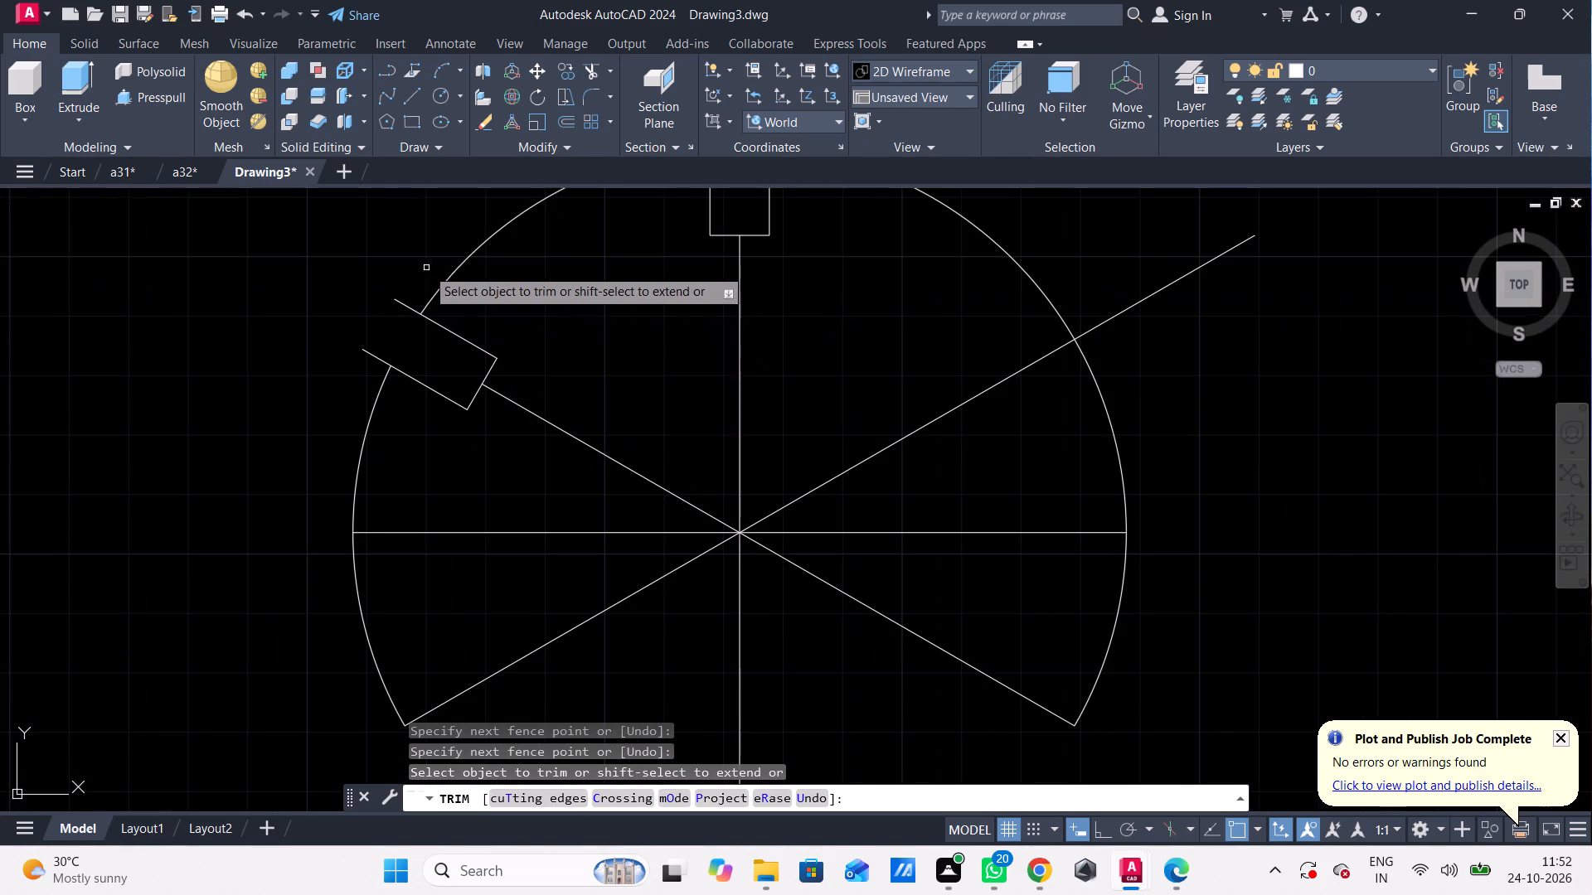
left_click(415, 246)
left_click(358, 365)
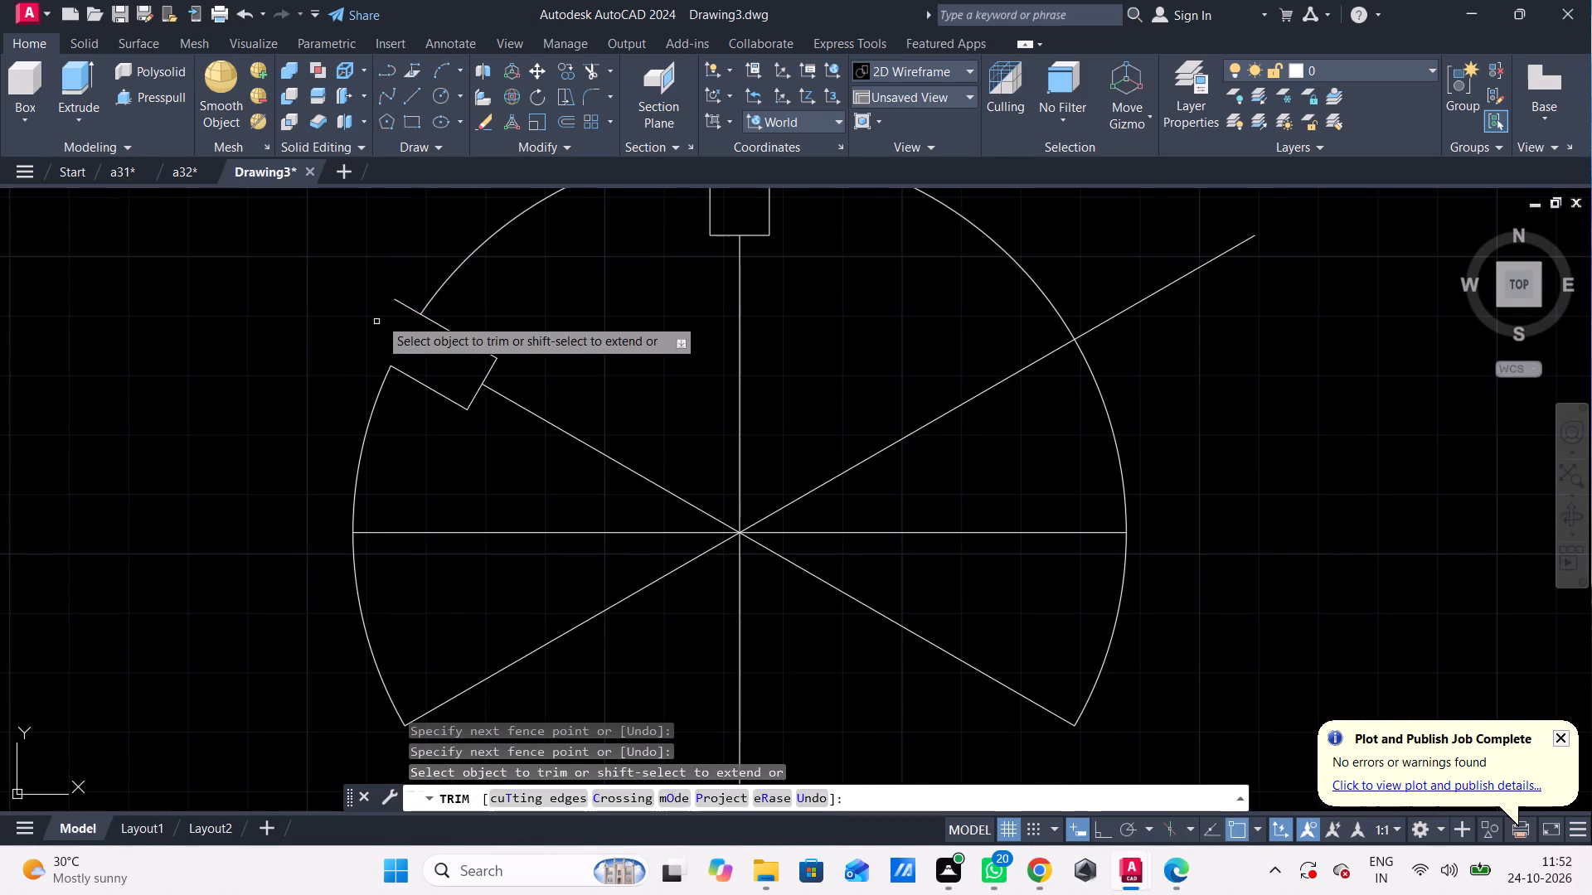
left_click(404, 261)
left_click(391, 312)
left_click(392, 312)
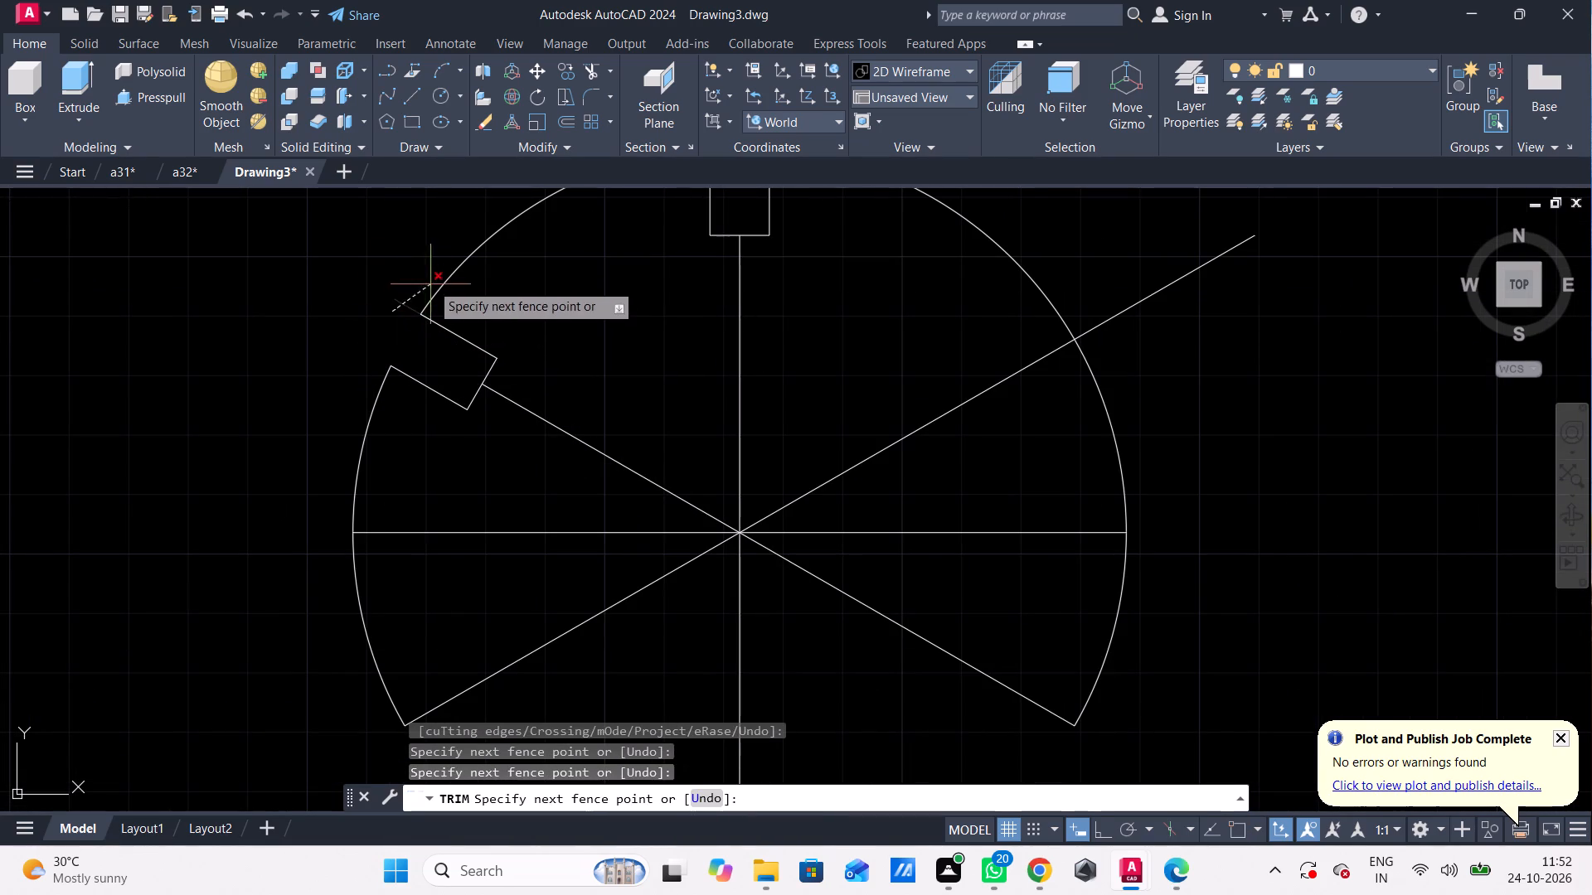
left_click(431, 273)
Trim away the two remaining halves of the horizontal centre line inside the circle.
scroll(504, 483, "down", 1)
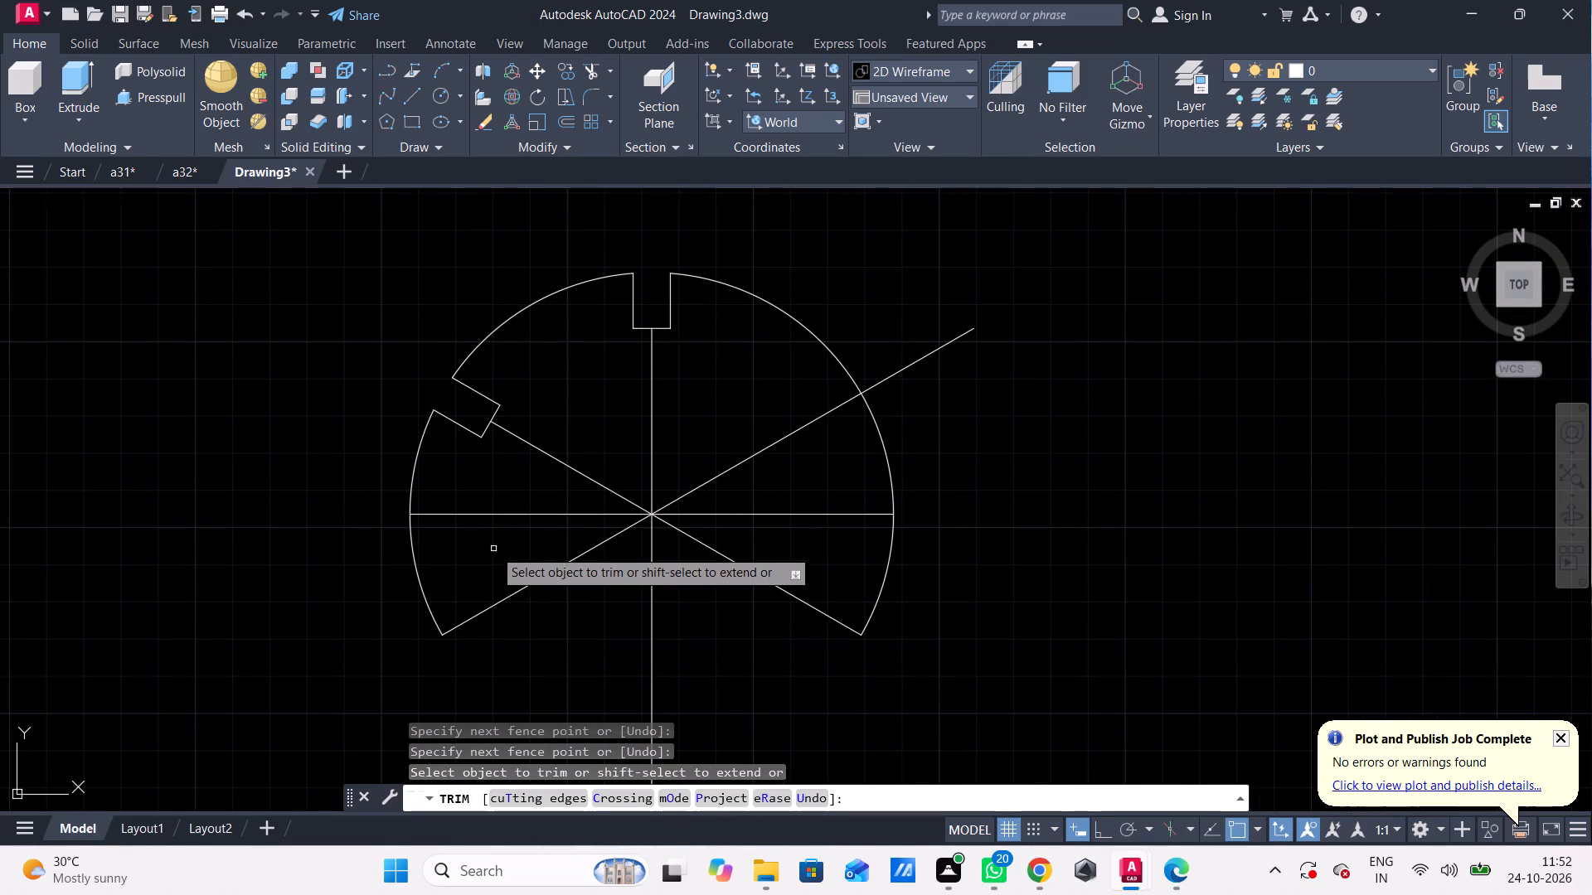
left_click(493, 549)
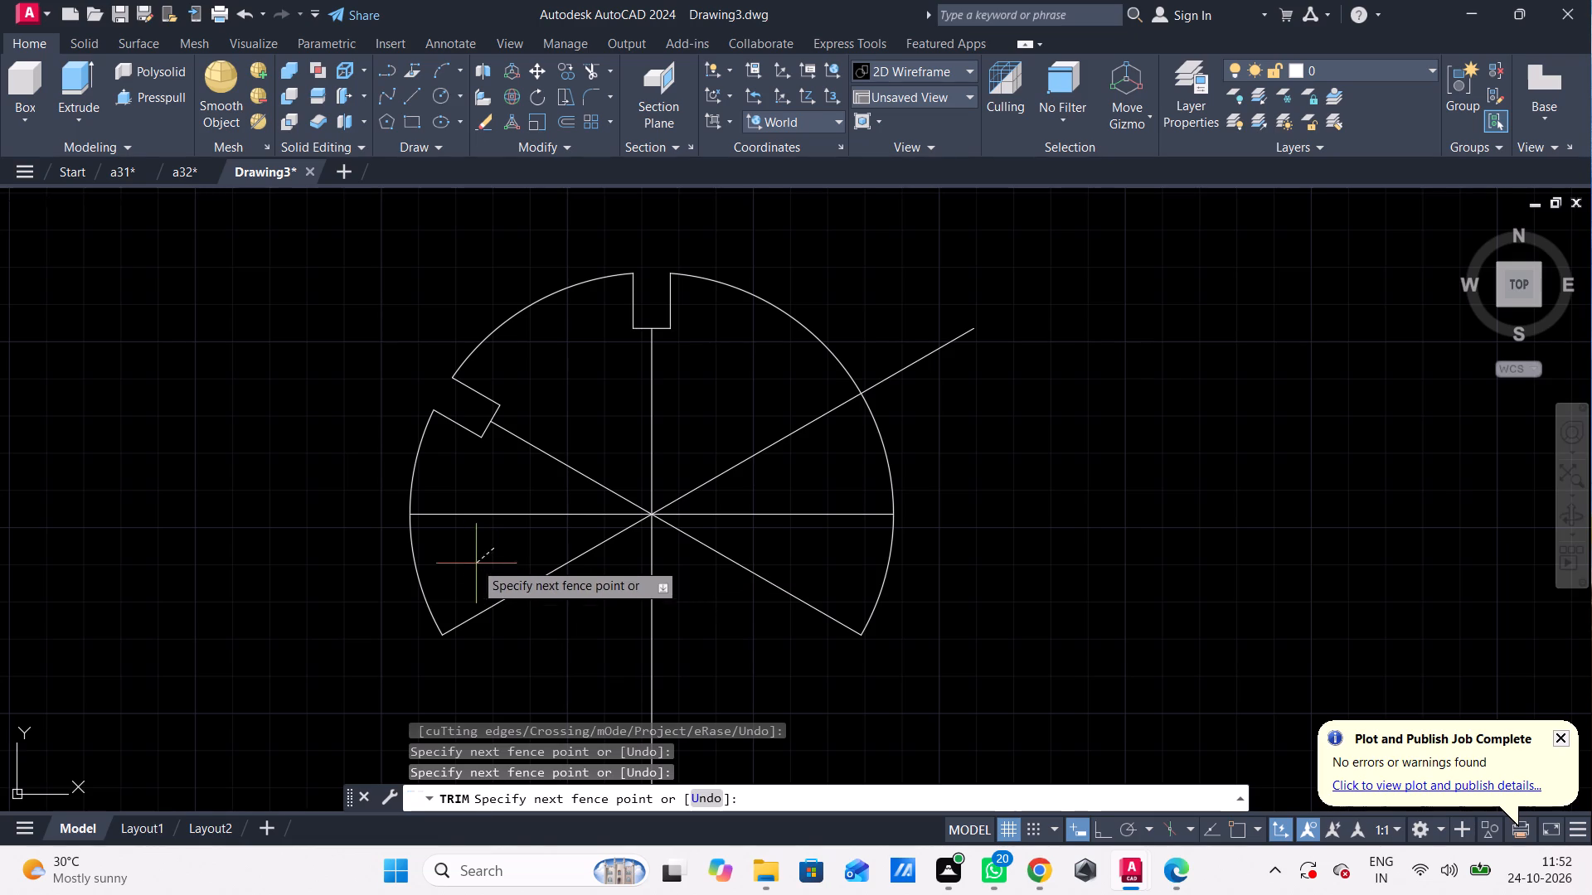
left_click(450, 481)
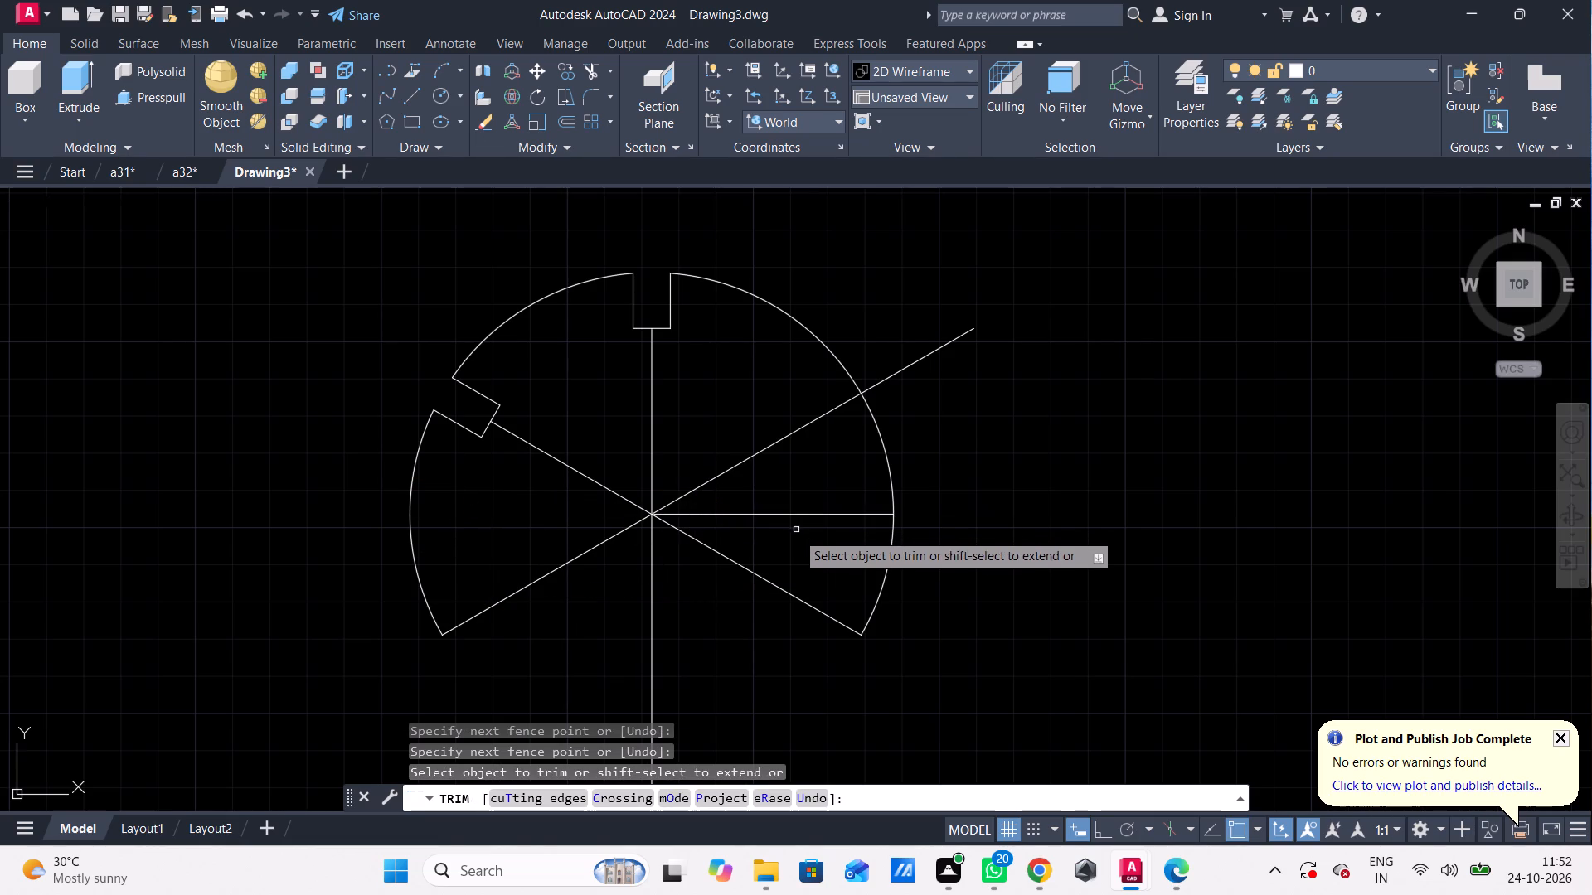
left_click(830, 547)
left_click(827, 486)
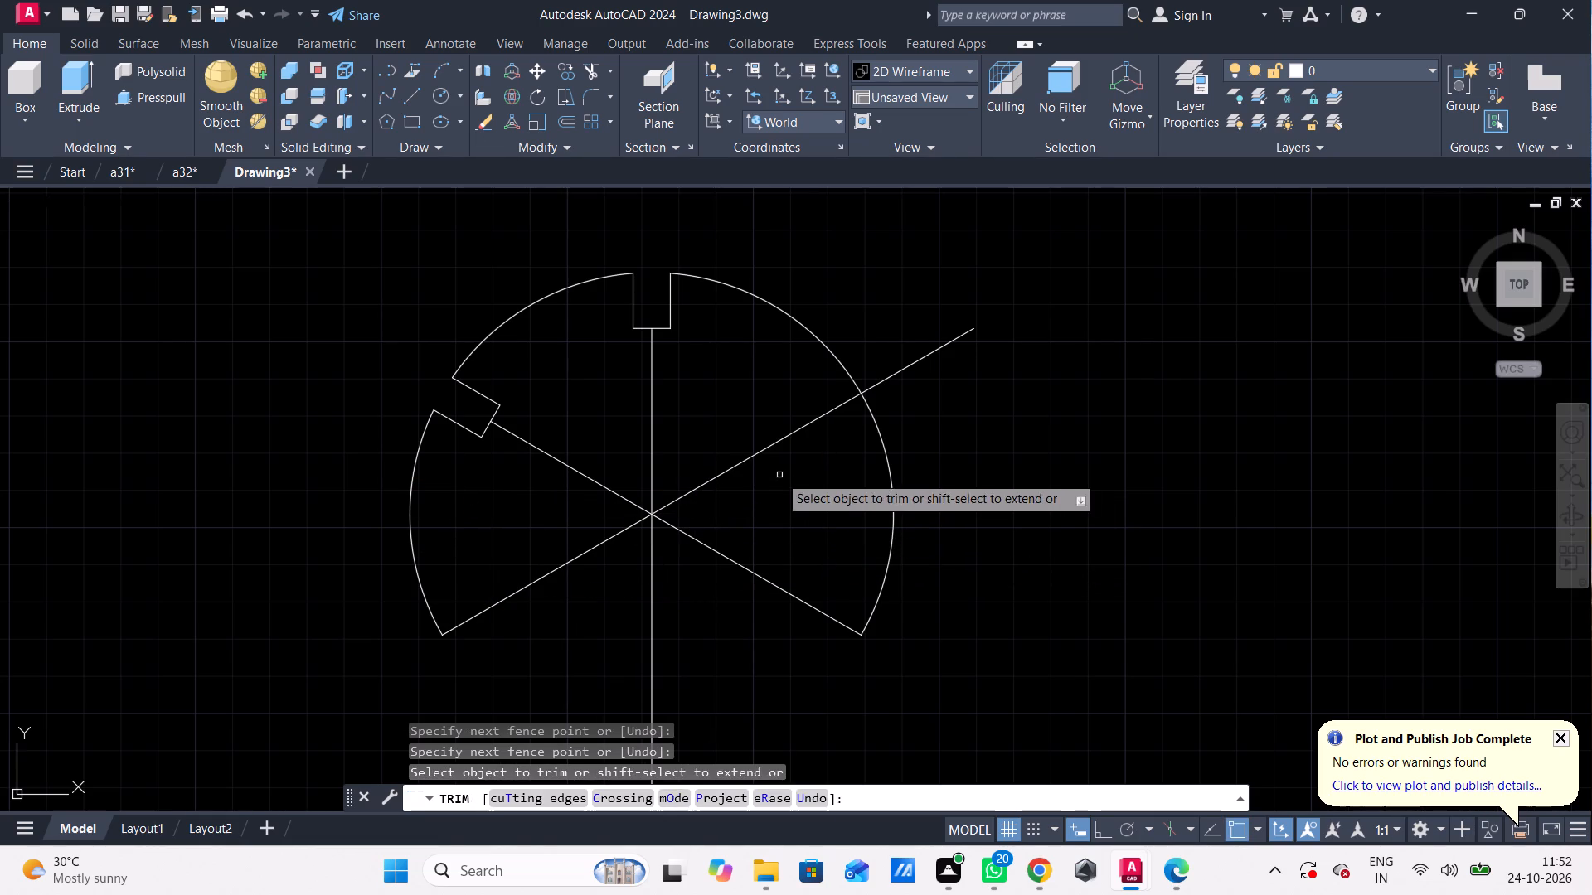
key("Escape")
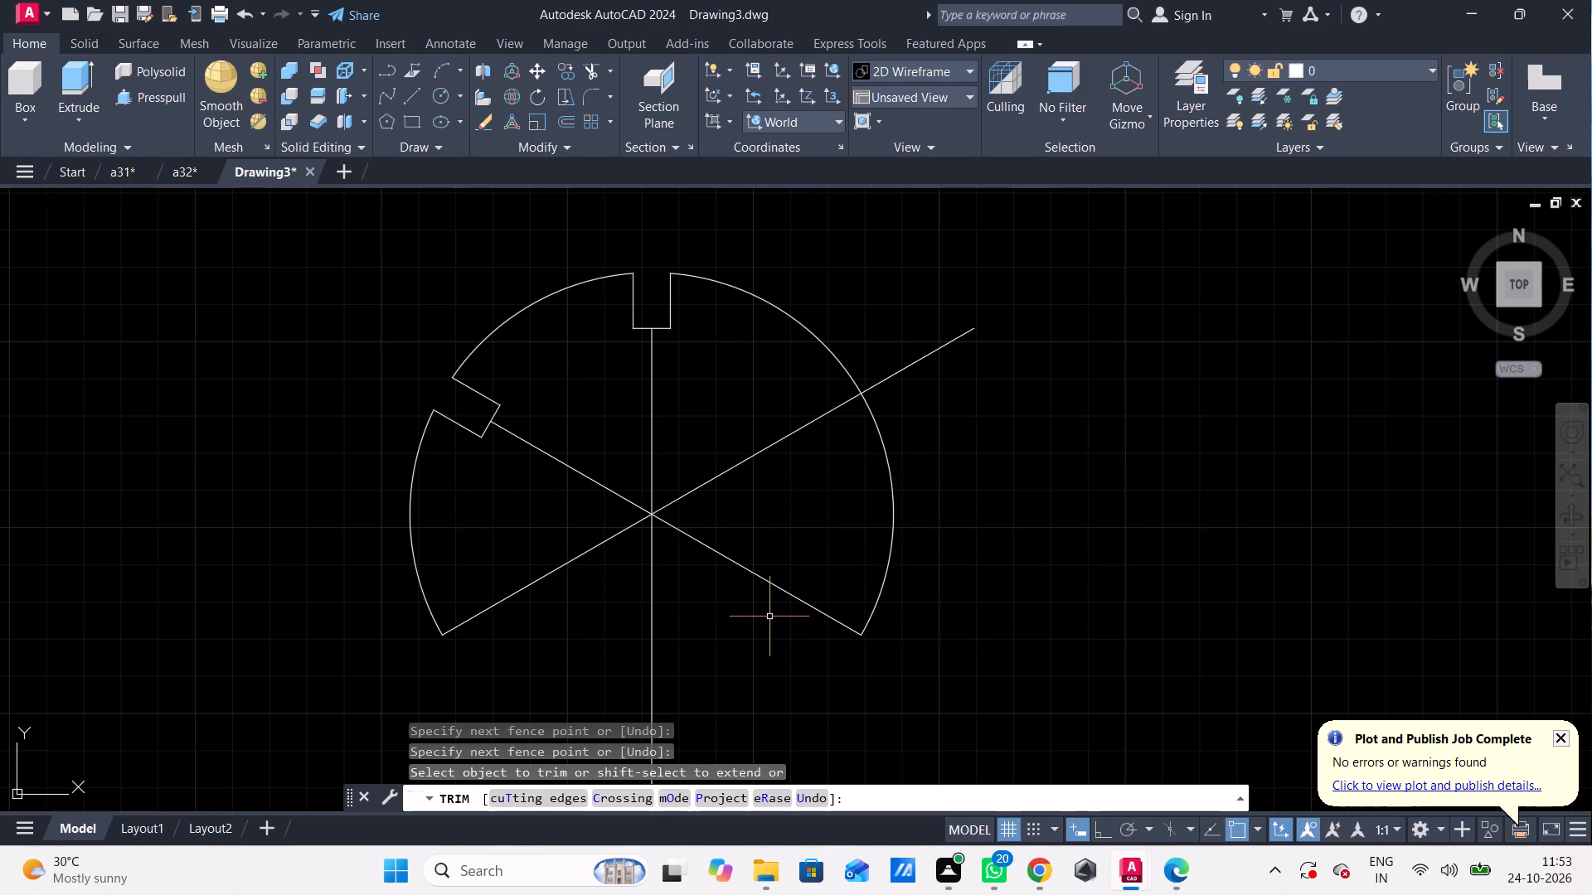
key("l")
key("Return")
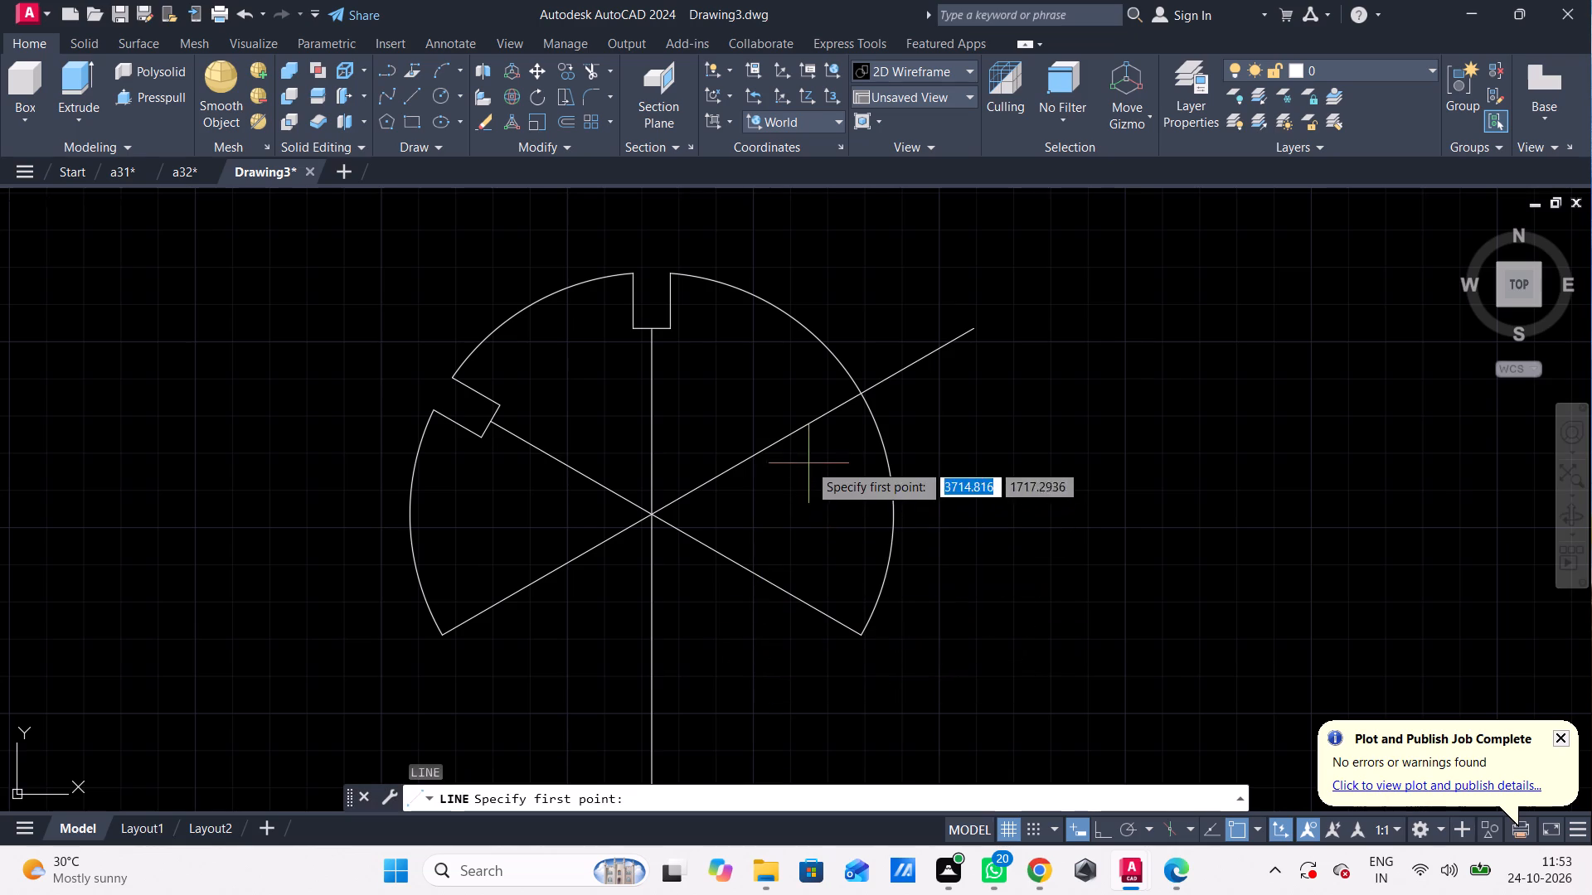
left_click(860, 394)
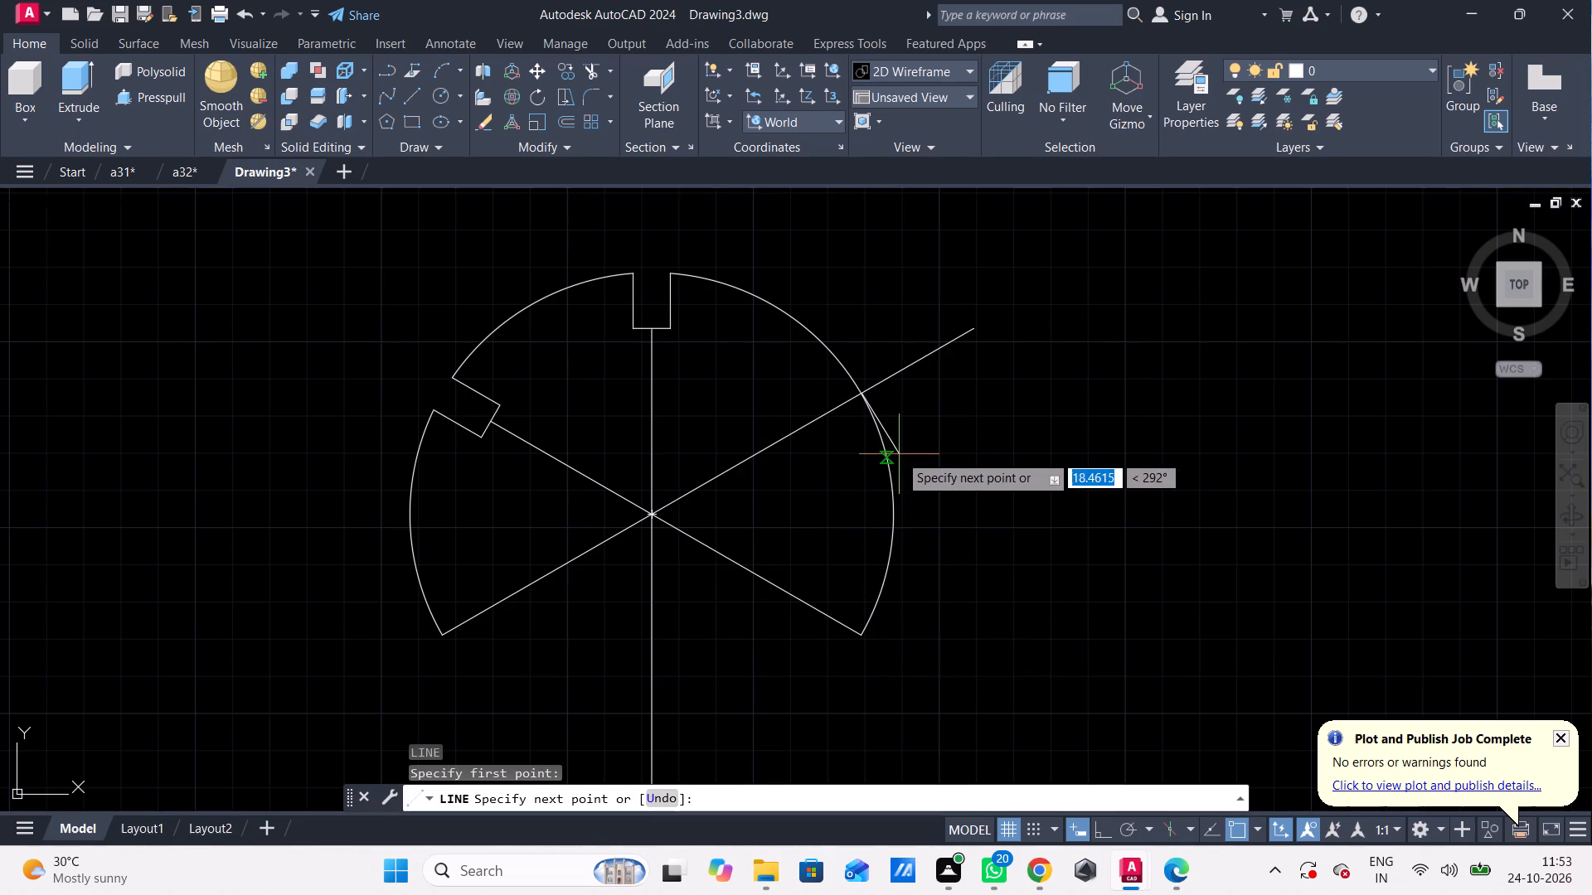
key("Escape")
Draw a 10-long line from the intersection of the upper-right angled line and the circle, heading downward beside the arc.
type("l")
key("space")
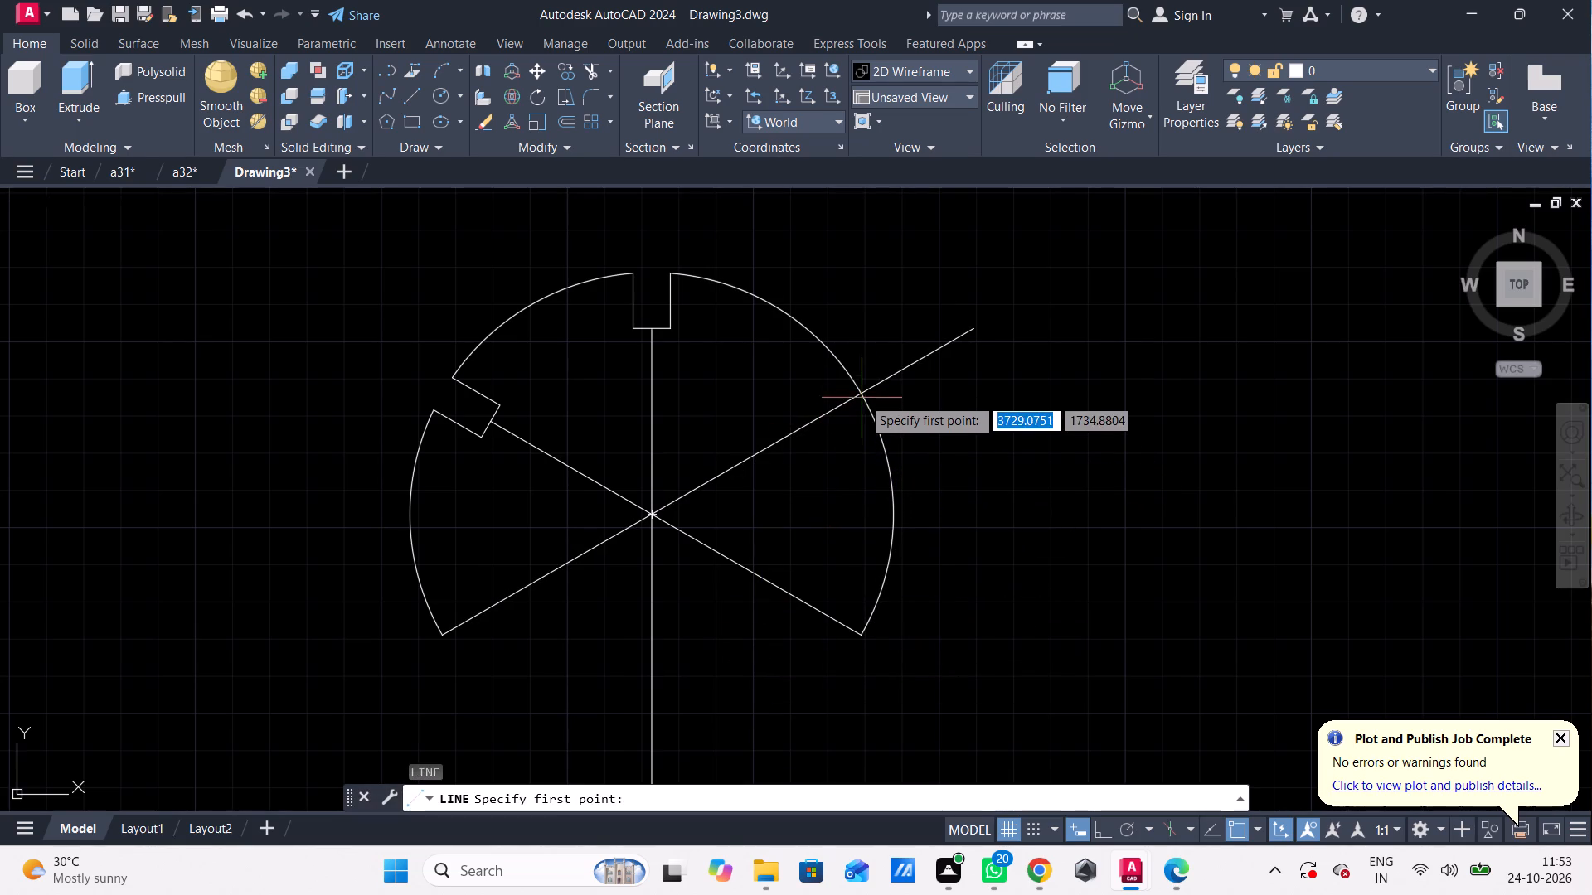
left_click(859, 391)
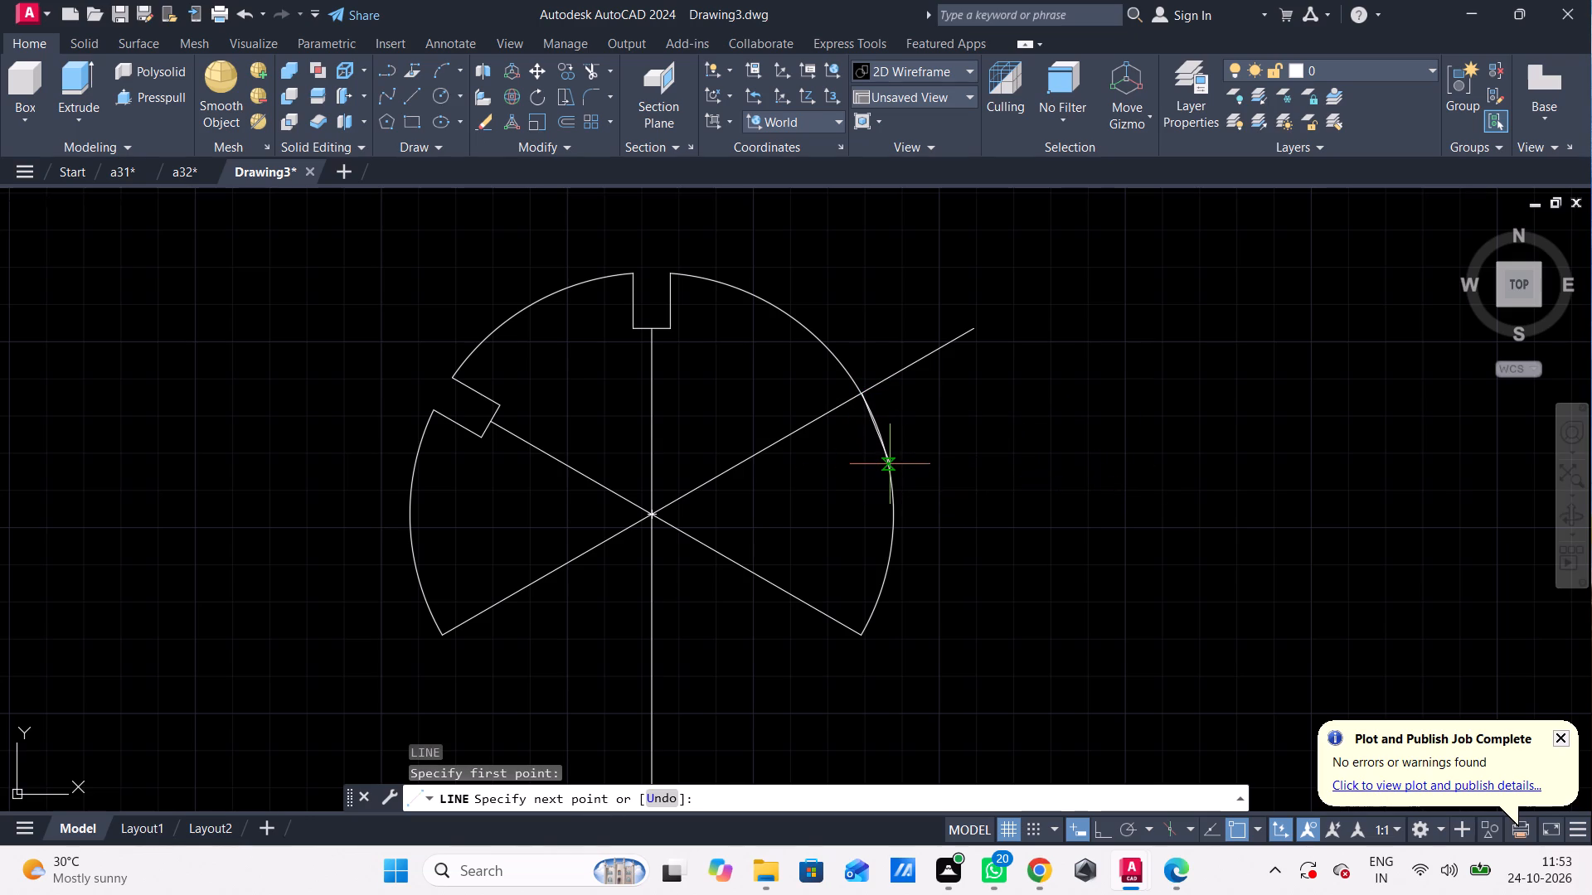
type("10")
key("Return")
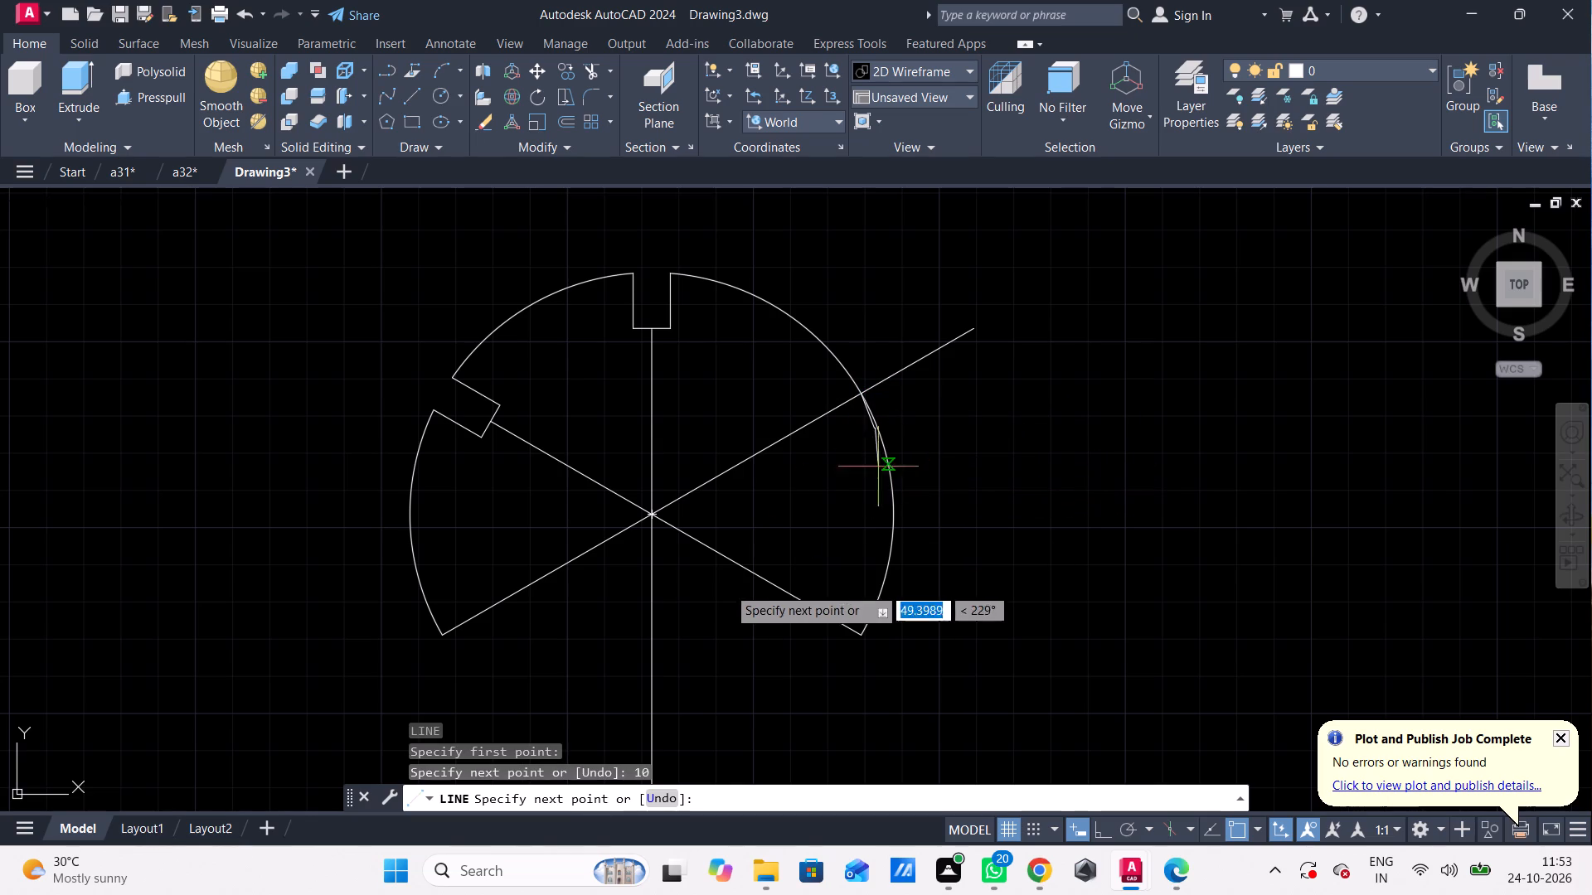
key("Escape")
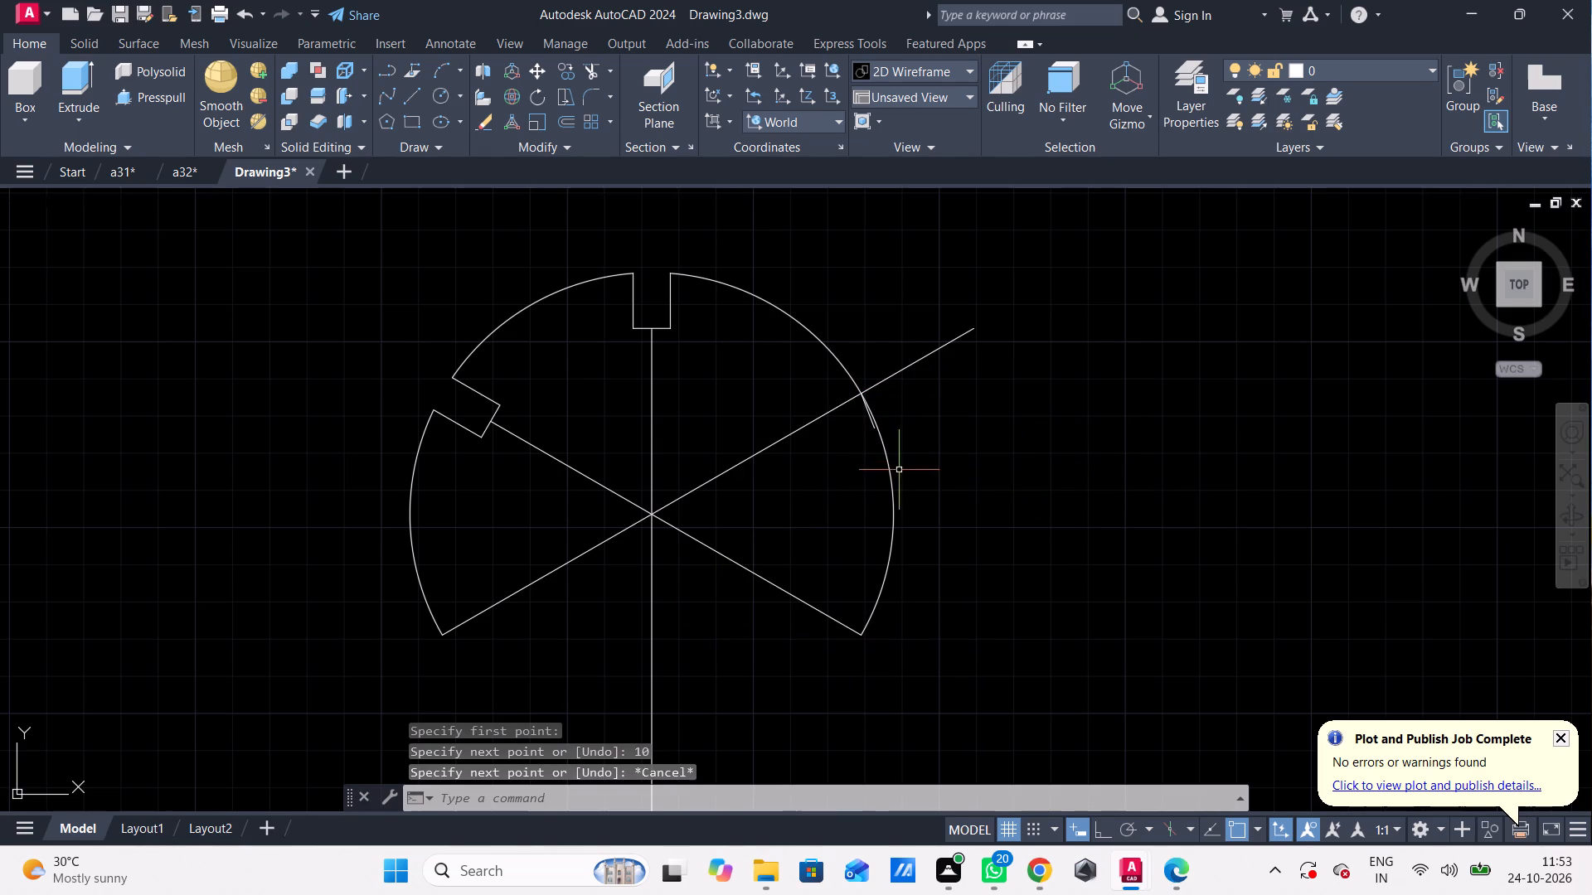
Move the 10-long line by its midpoint onto the intersection of the circle and the upper-right angled line.
scroll(799, 442, "up", 3)
middle_click_drag(813, 426, 776, 529)
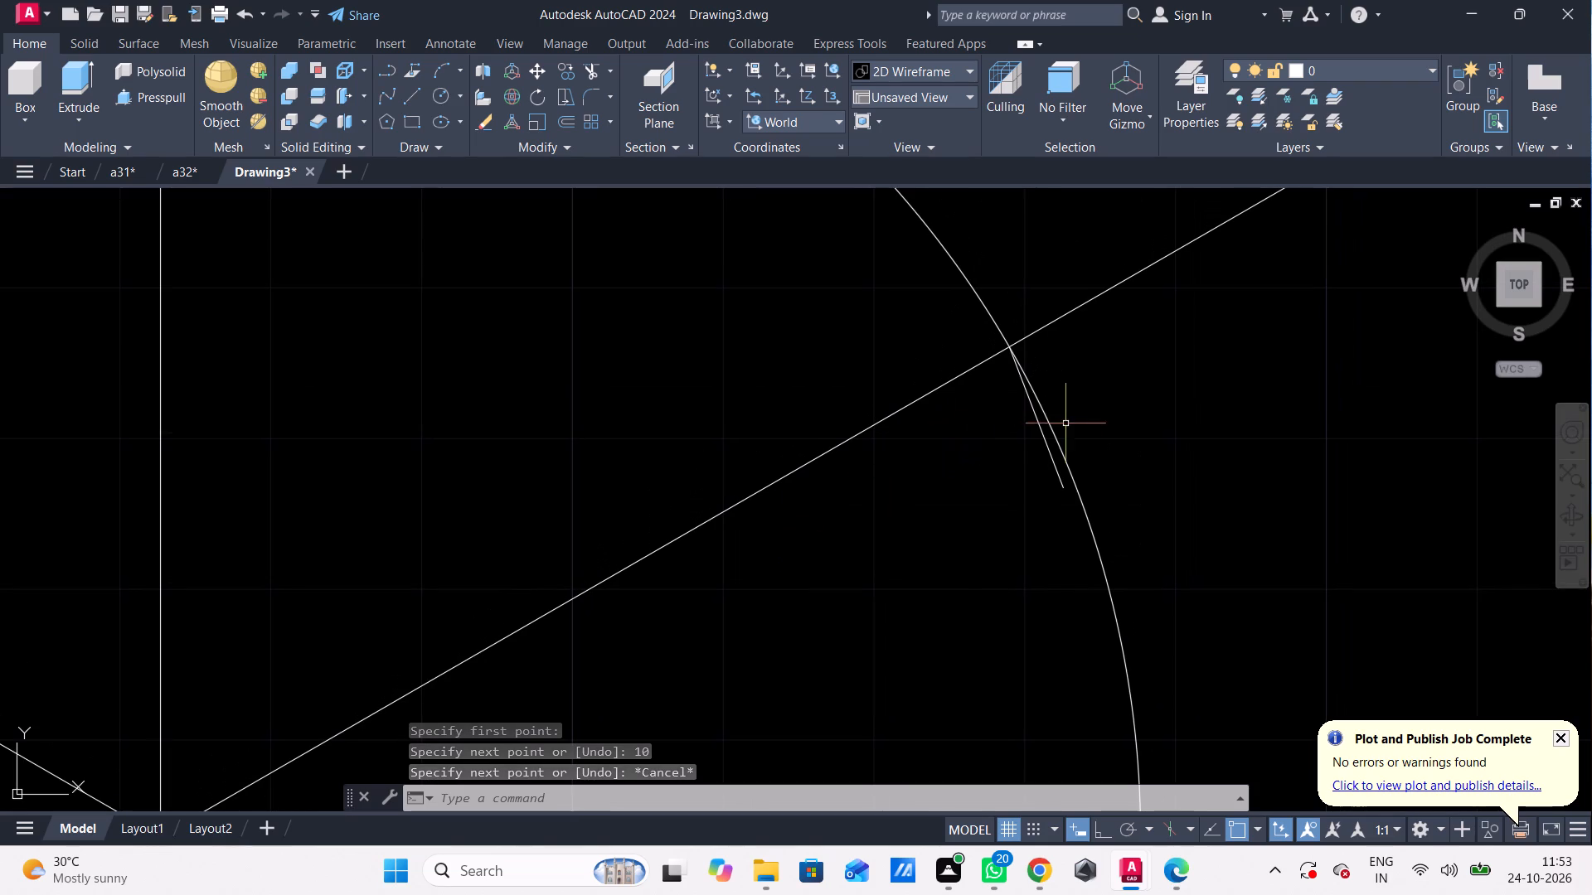
left_click(1049, 448)
left_click(1036, 408)
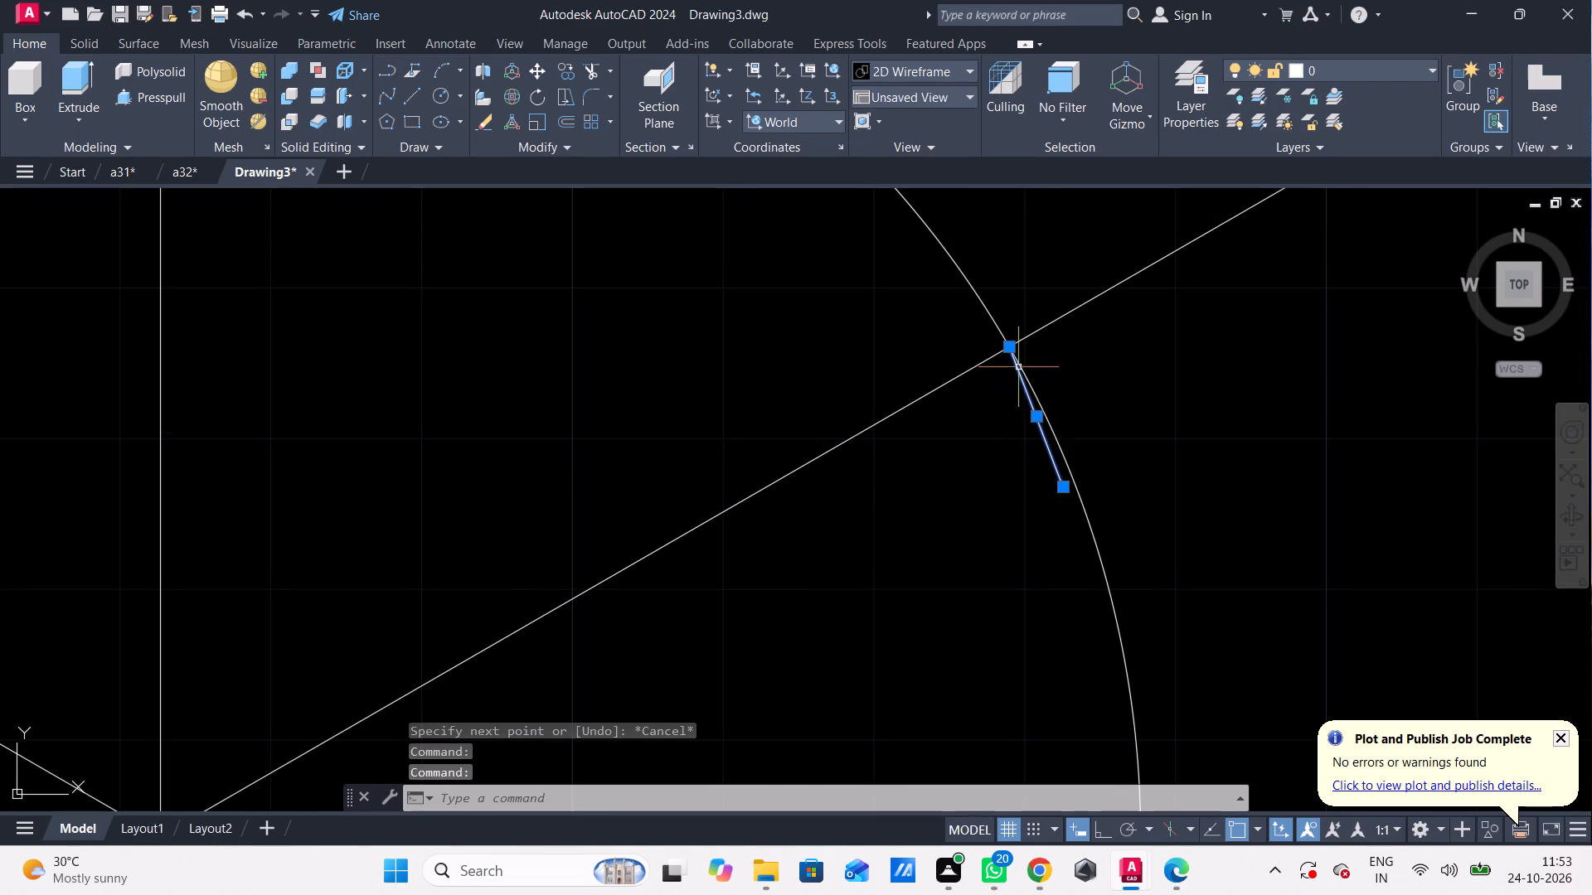
left_click(1034, 418)
left_click(1007, 345)
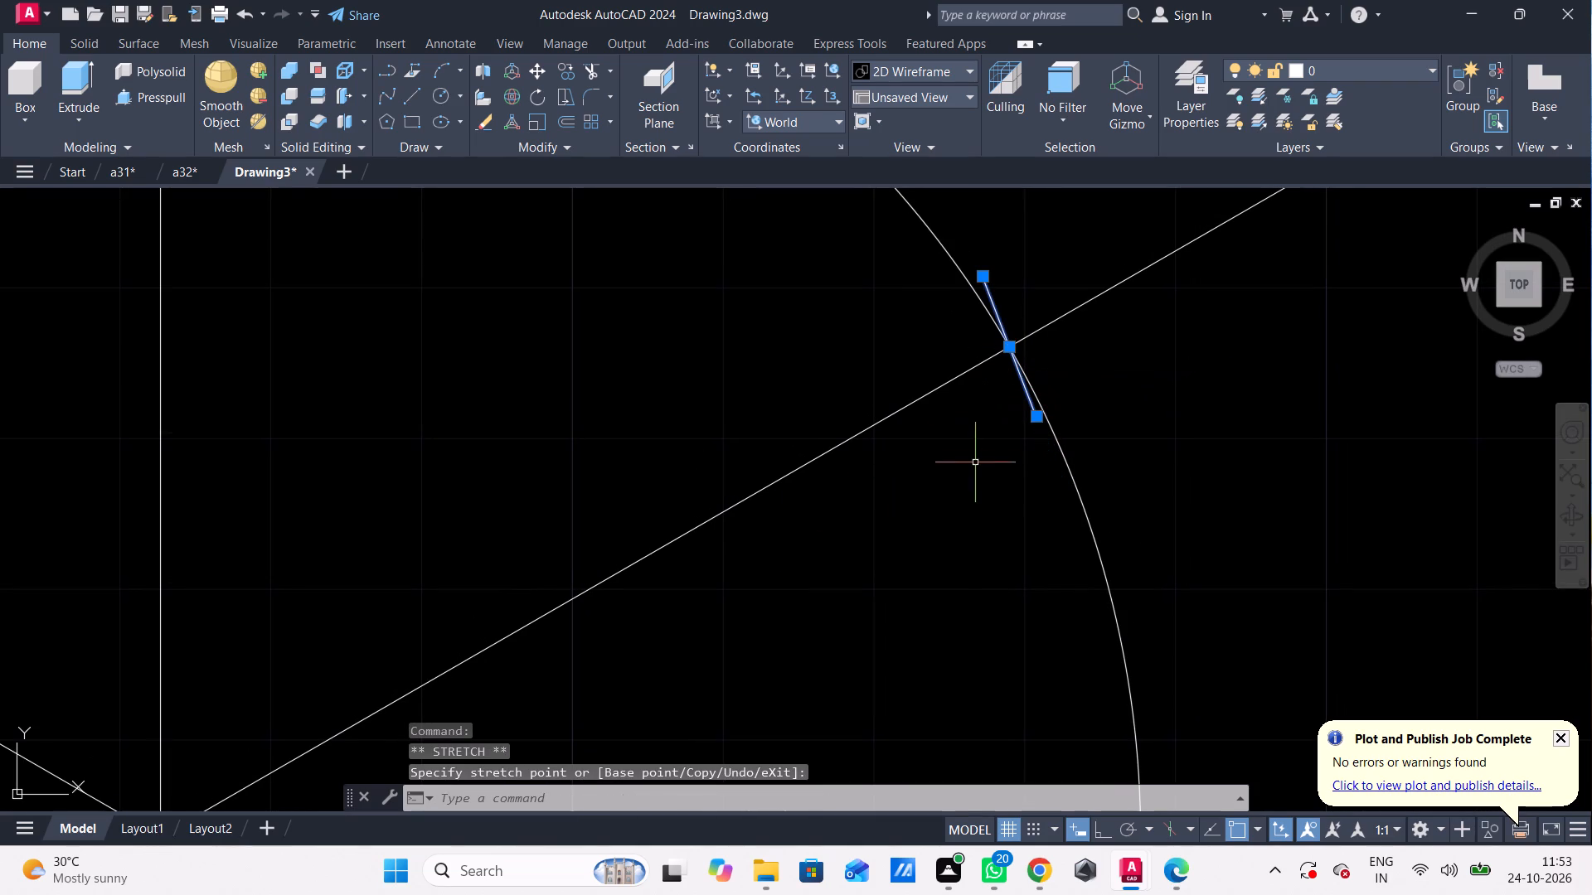
scroll(977, 455, "down", 2)
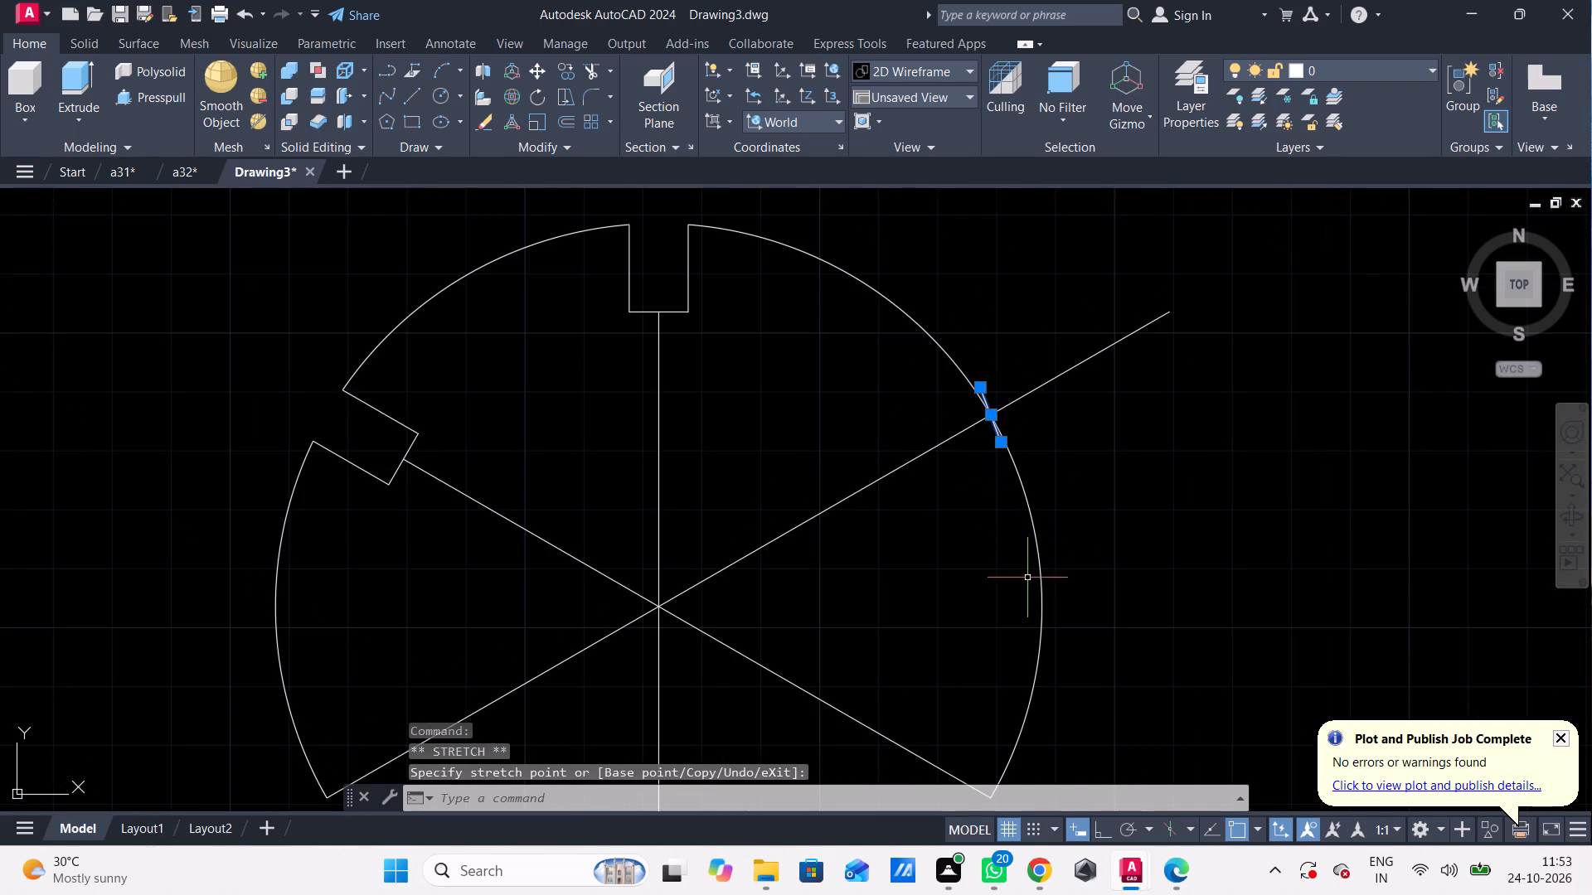
key("Escape")
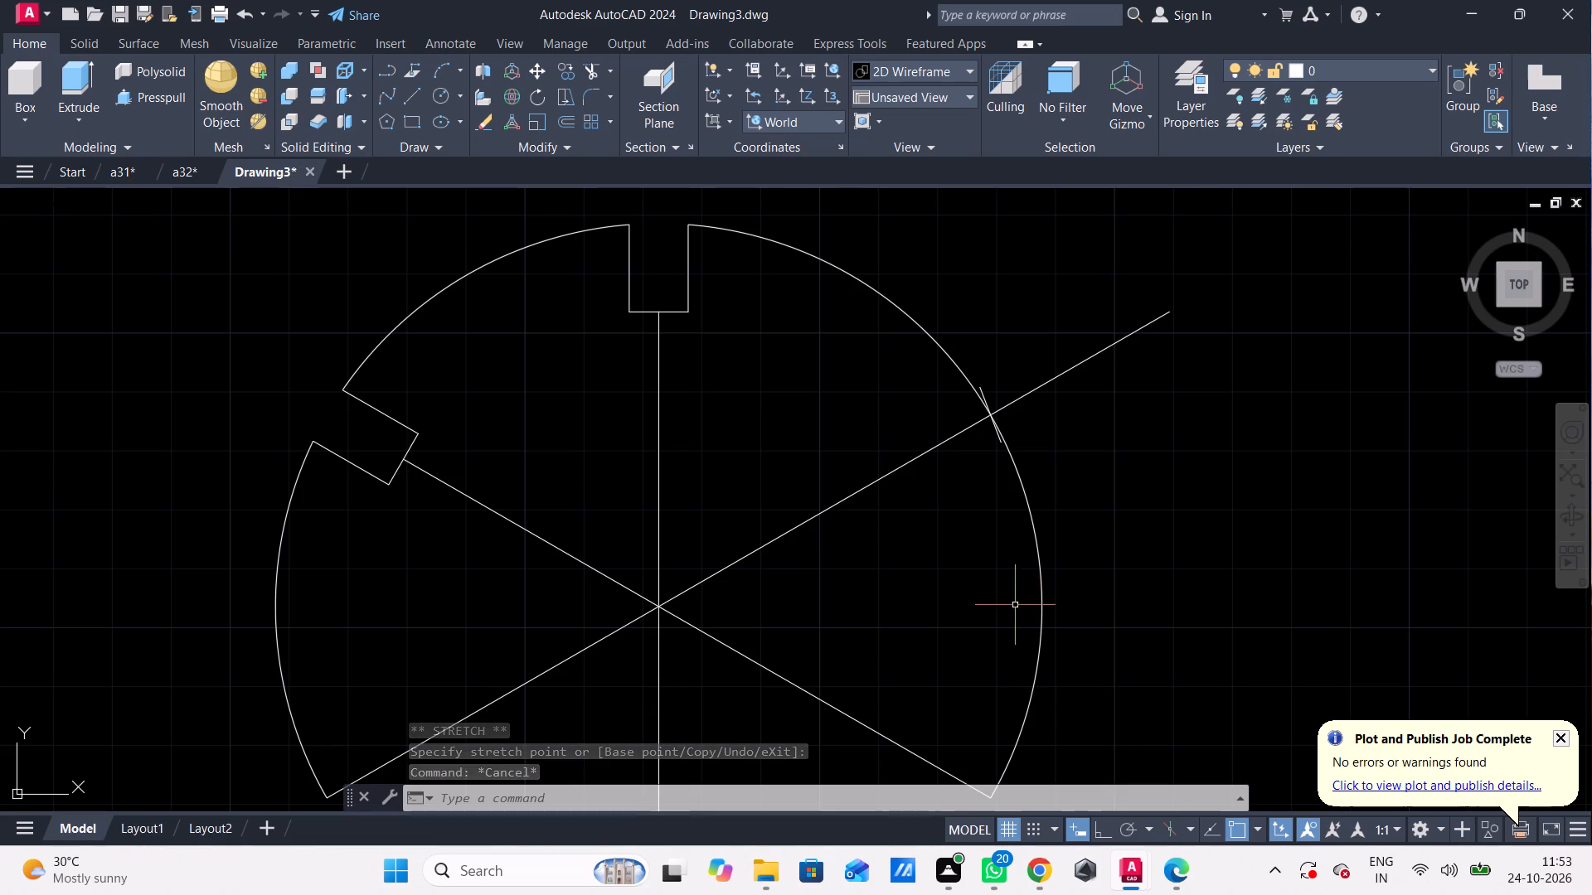
Draw a line 15 long inward from the circle along the upper-right angled line, followed by a 10-long segment at about 302°.
key("l")
key("Return")
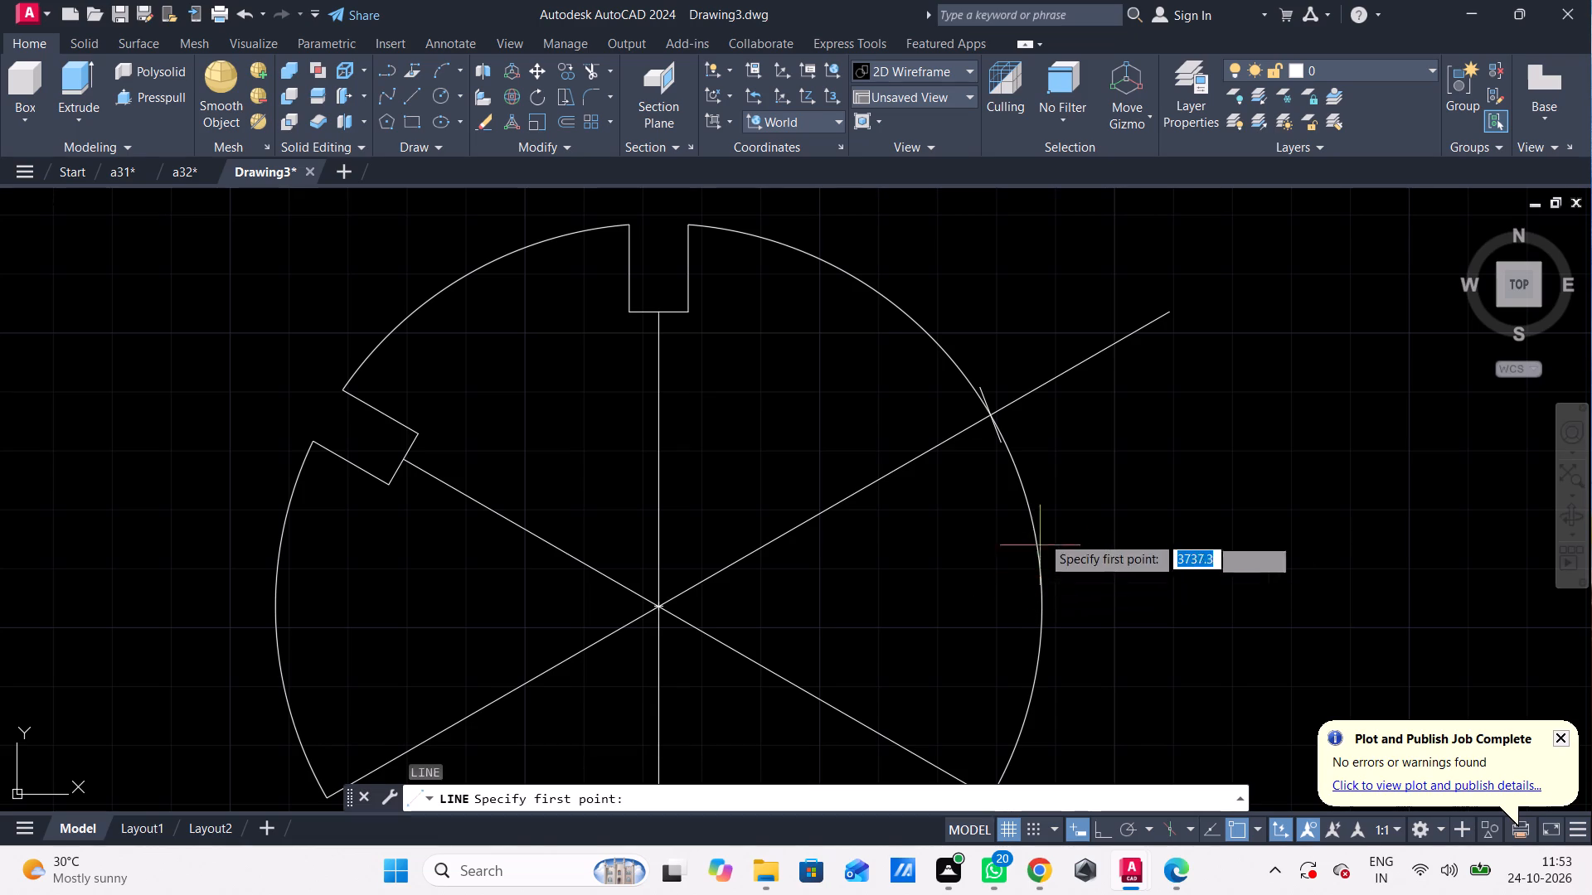
left_click(988, 419)
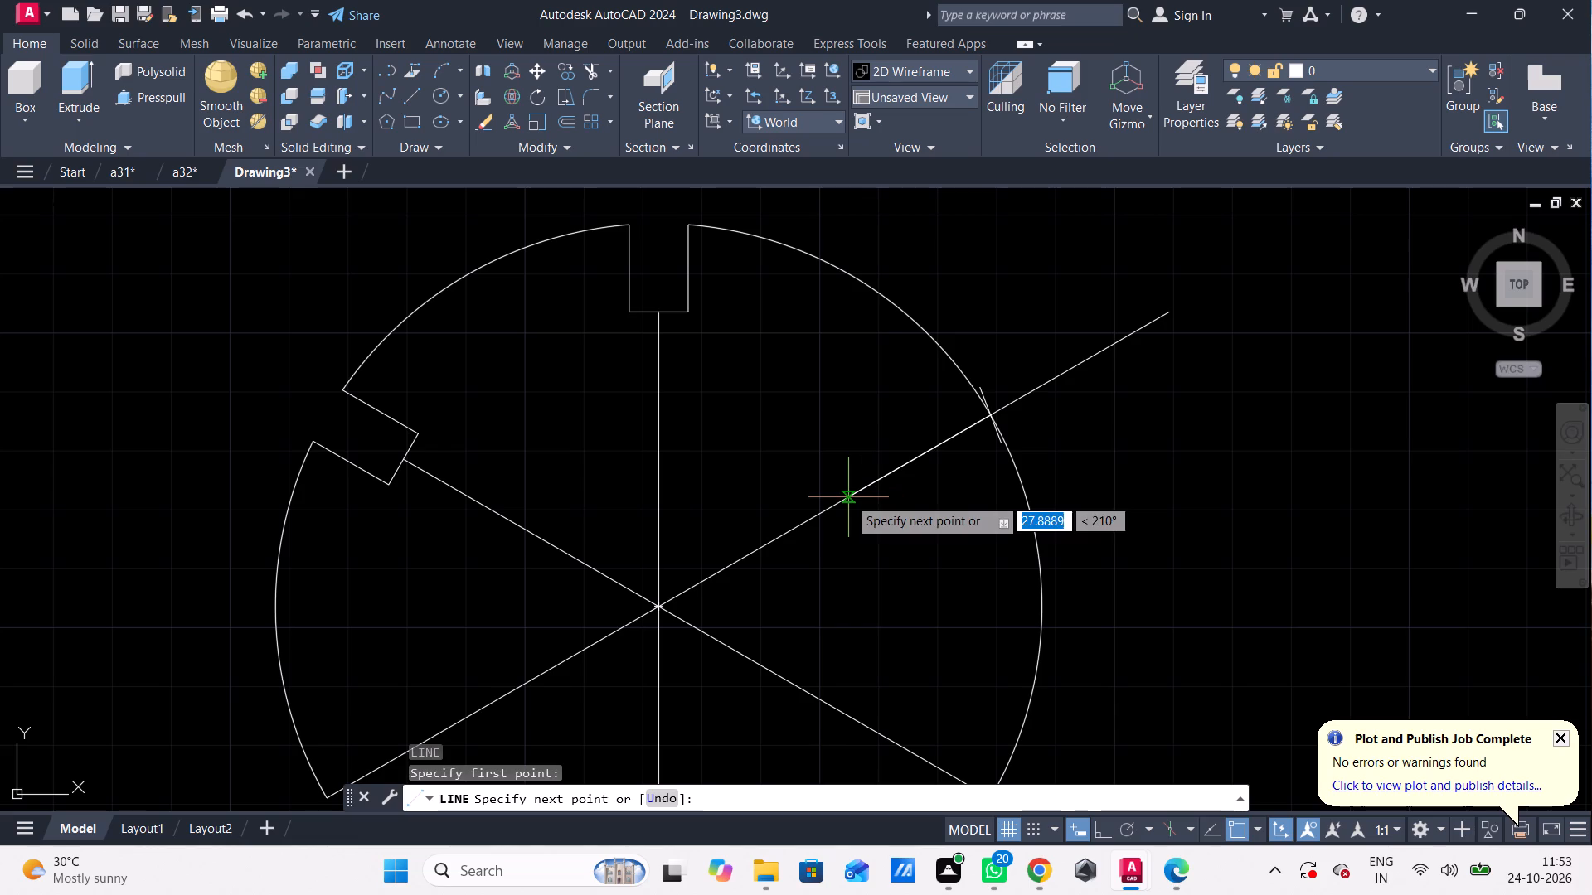
type("15")
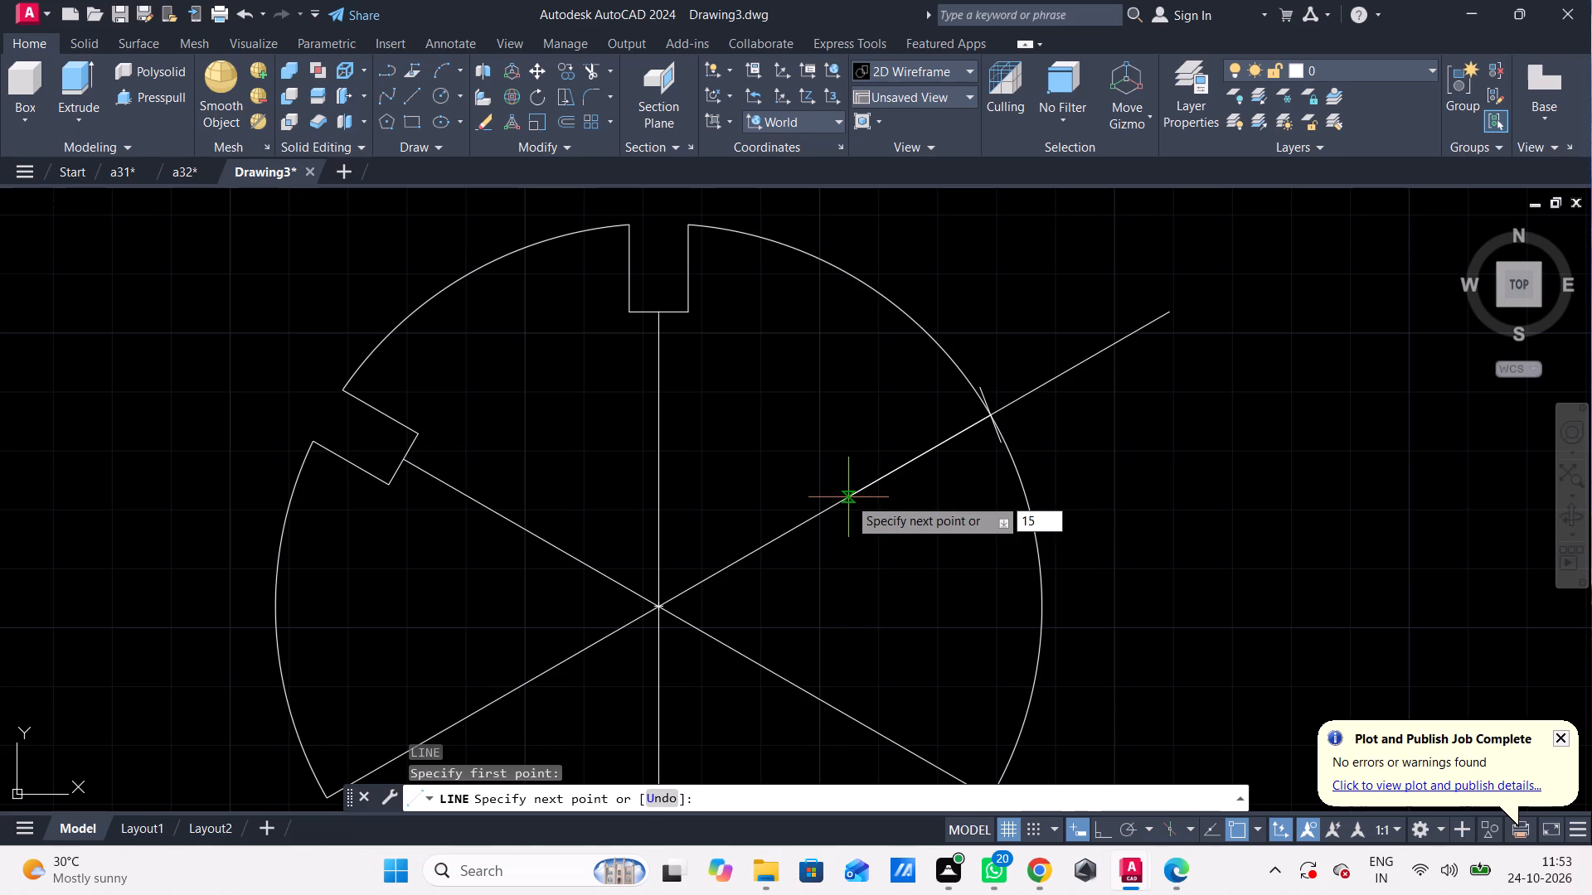
key("Return")
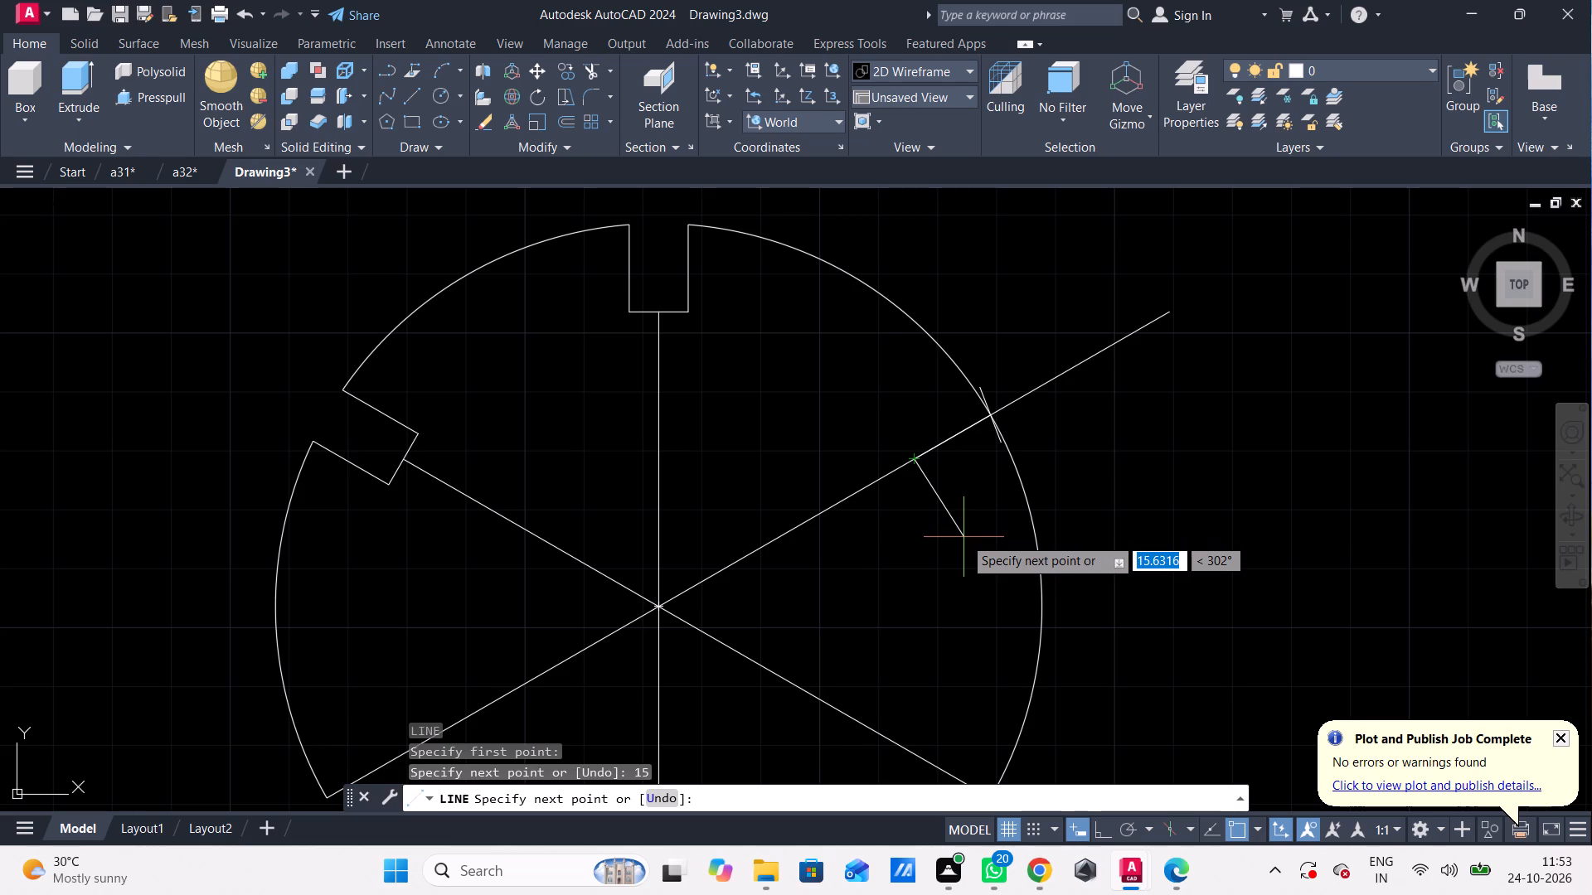
type("10")
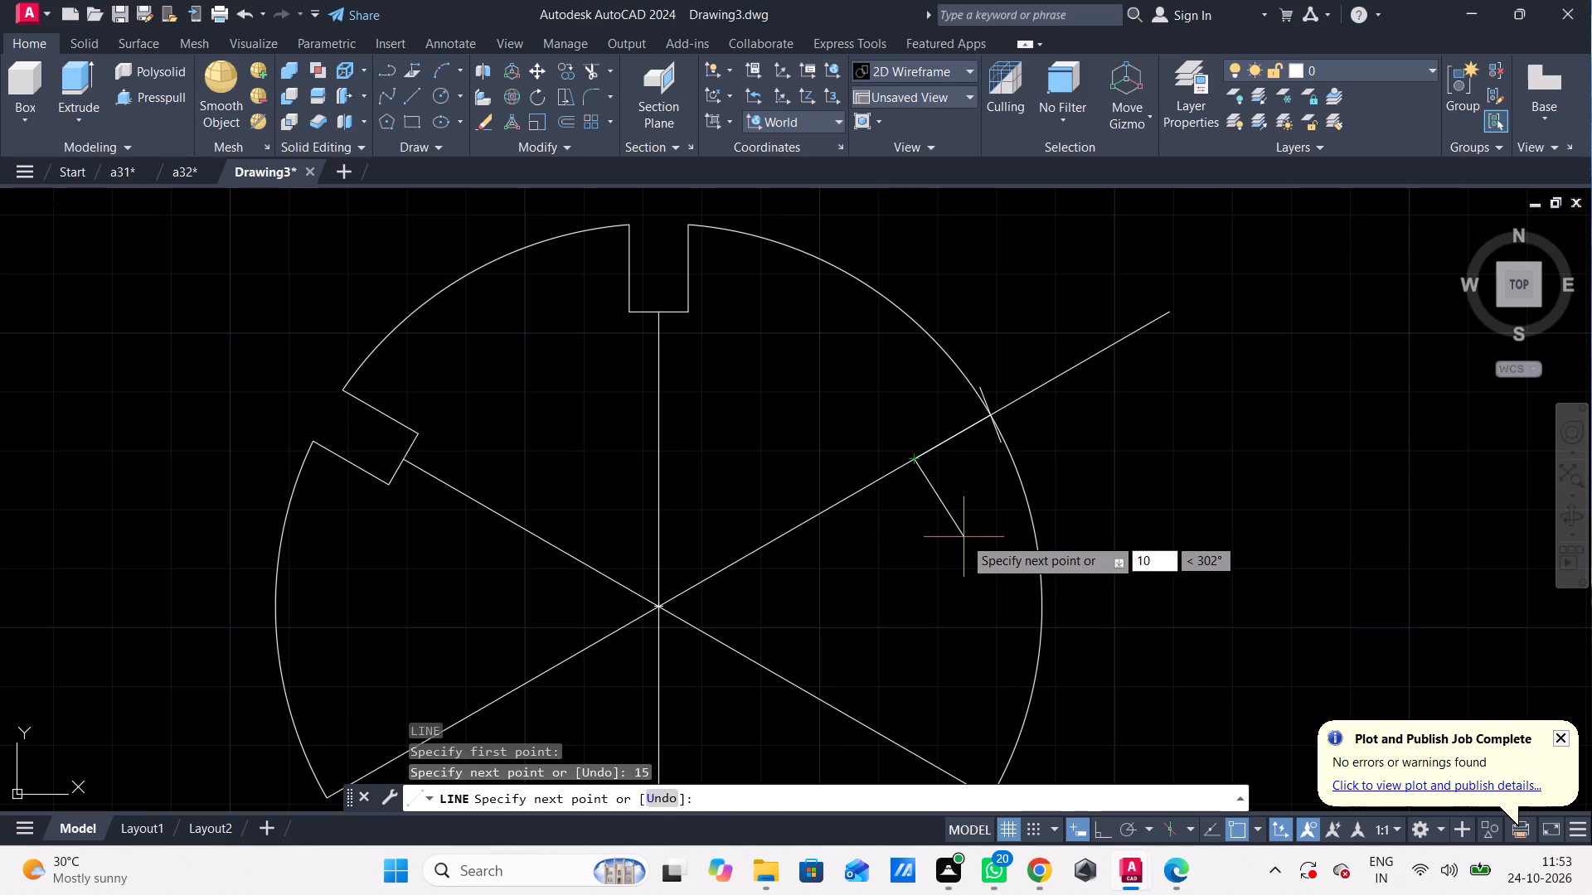
key("Return")
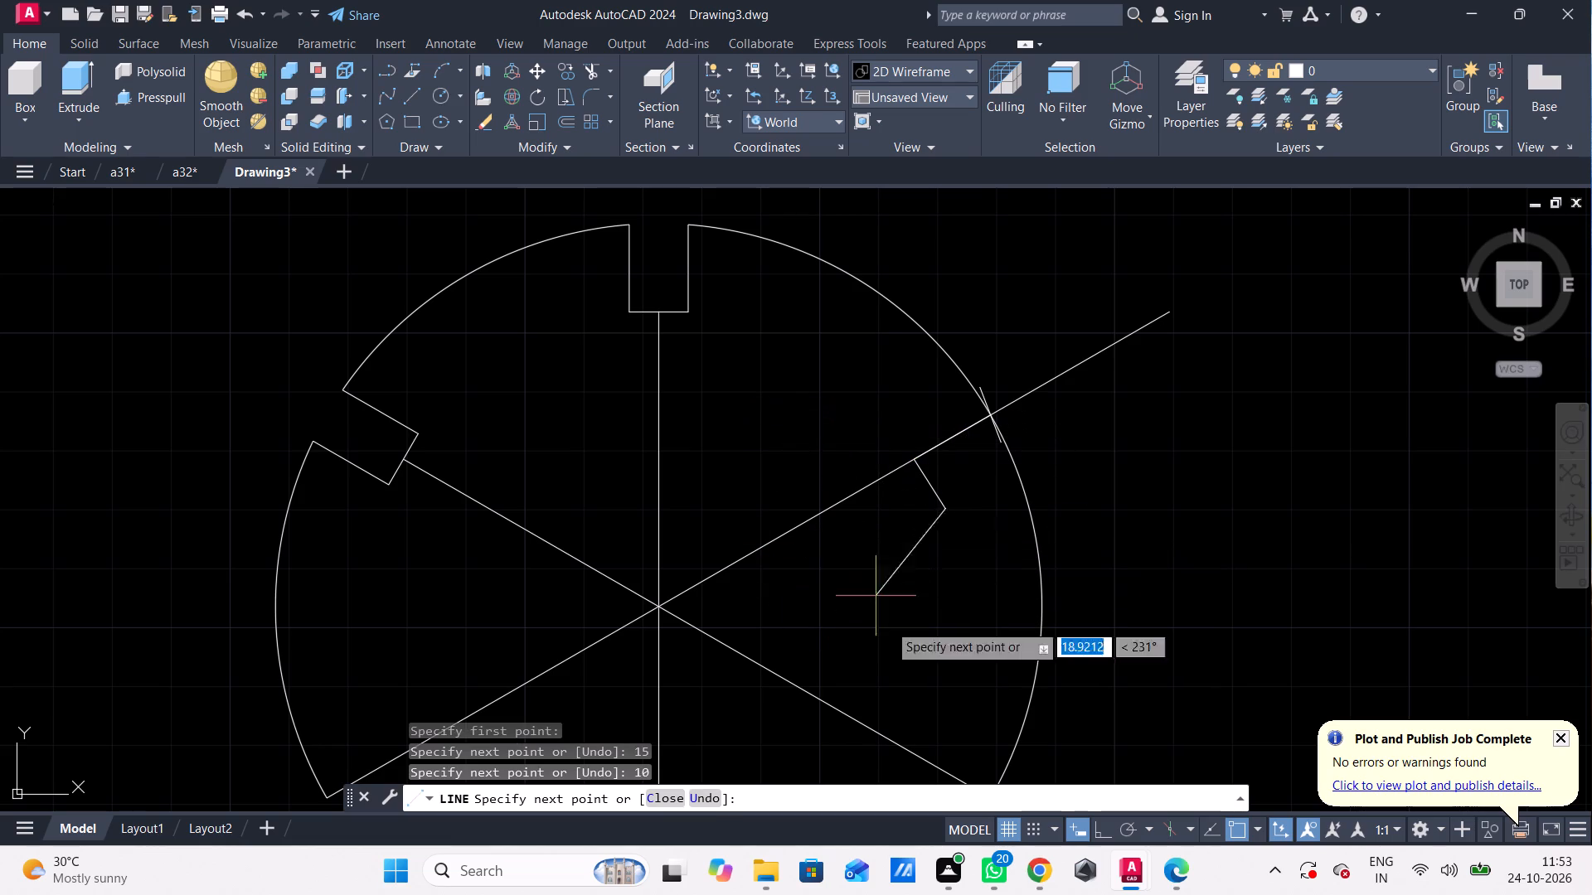
key("Escape")
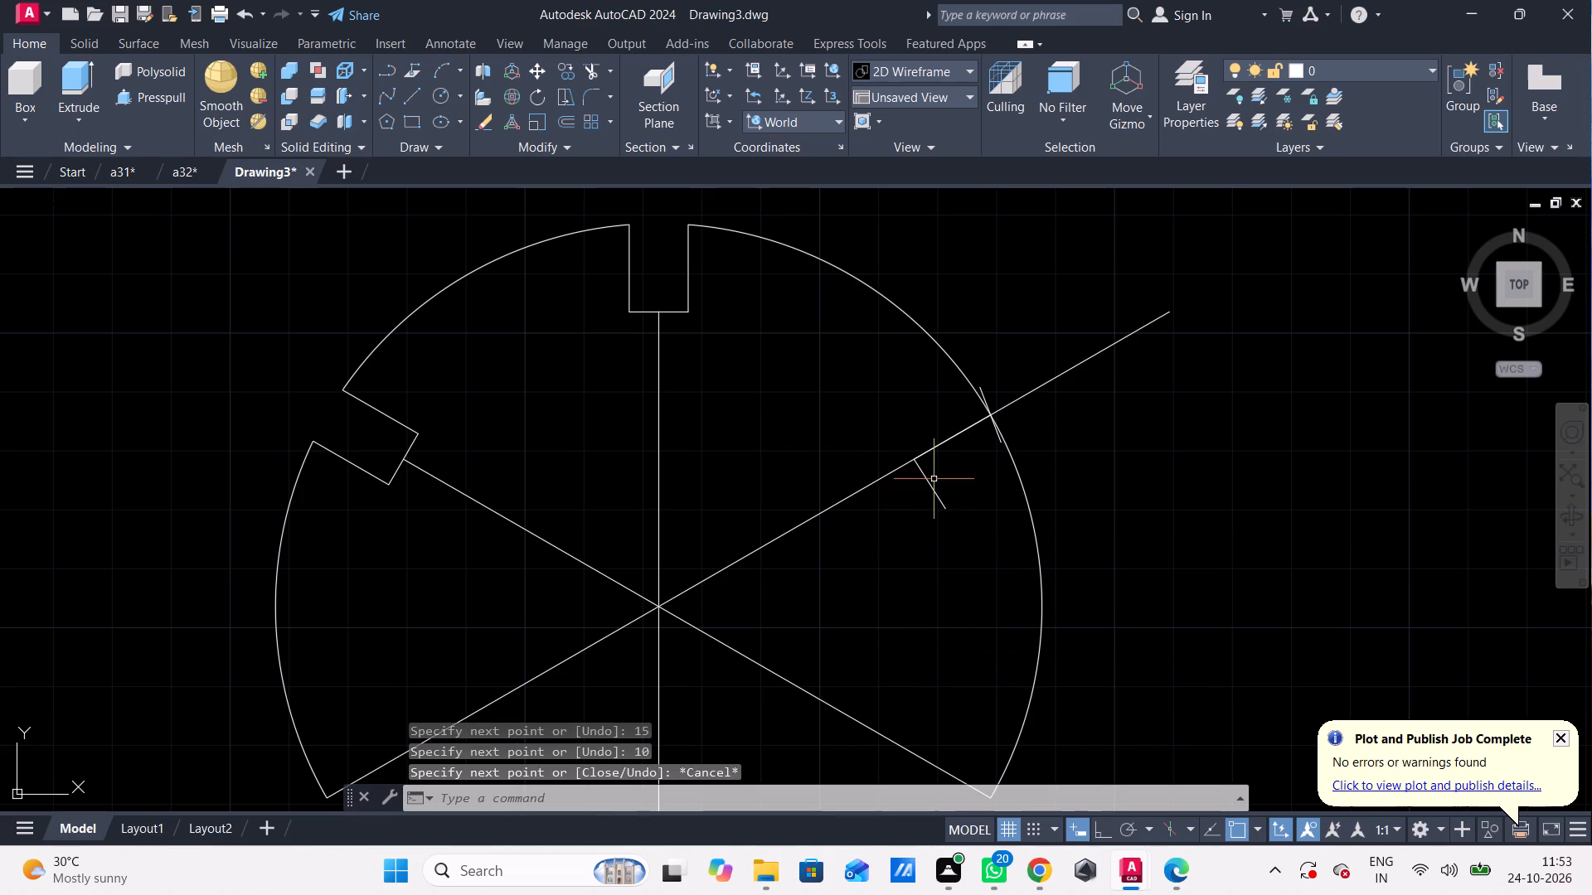
Move the 10-long inner segment by its midpoint onto the upper-right angled line, centring it as the slot's base.
left_click(932, 480)
left_click(932, 480)
left_click(927, 477)
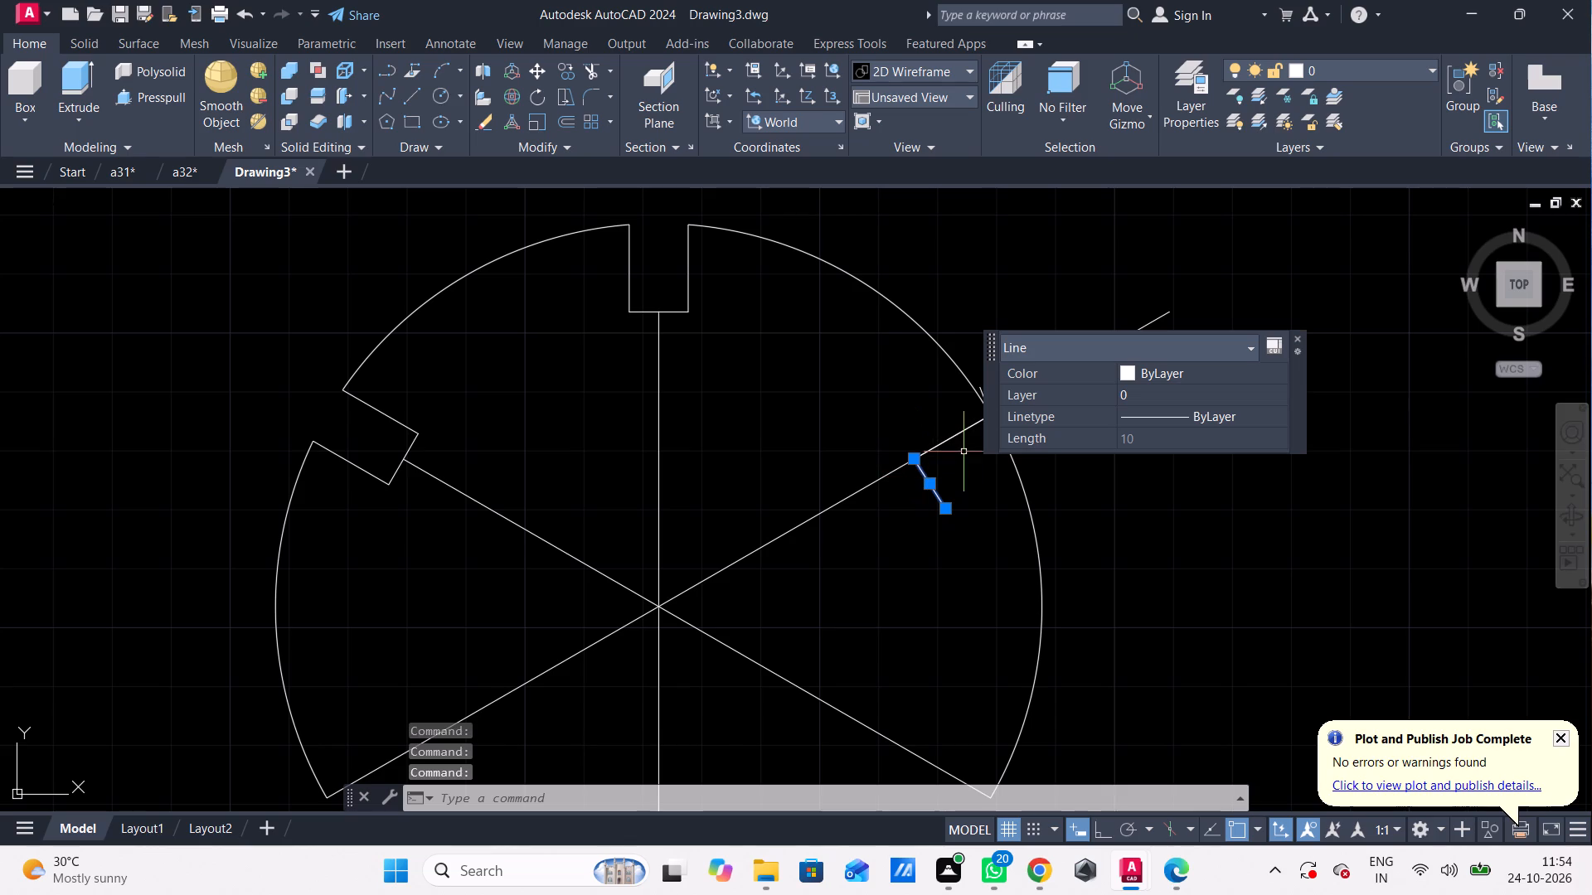
left_click(1298, 340)
left_click(930, 487)
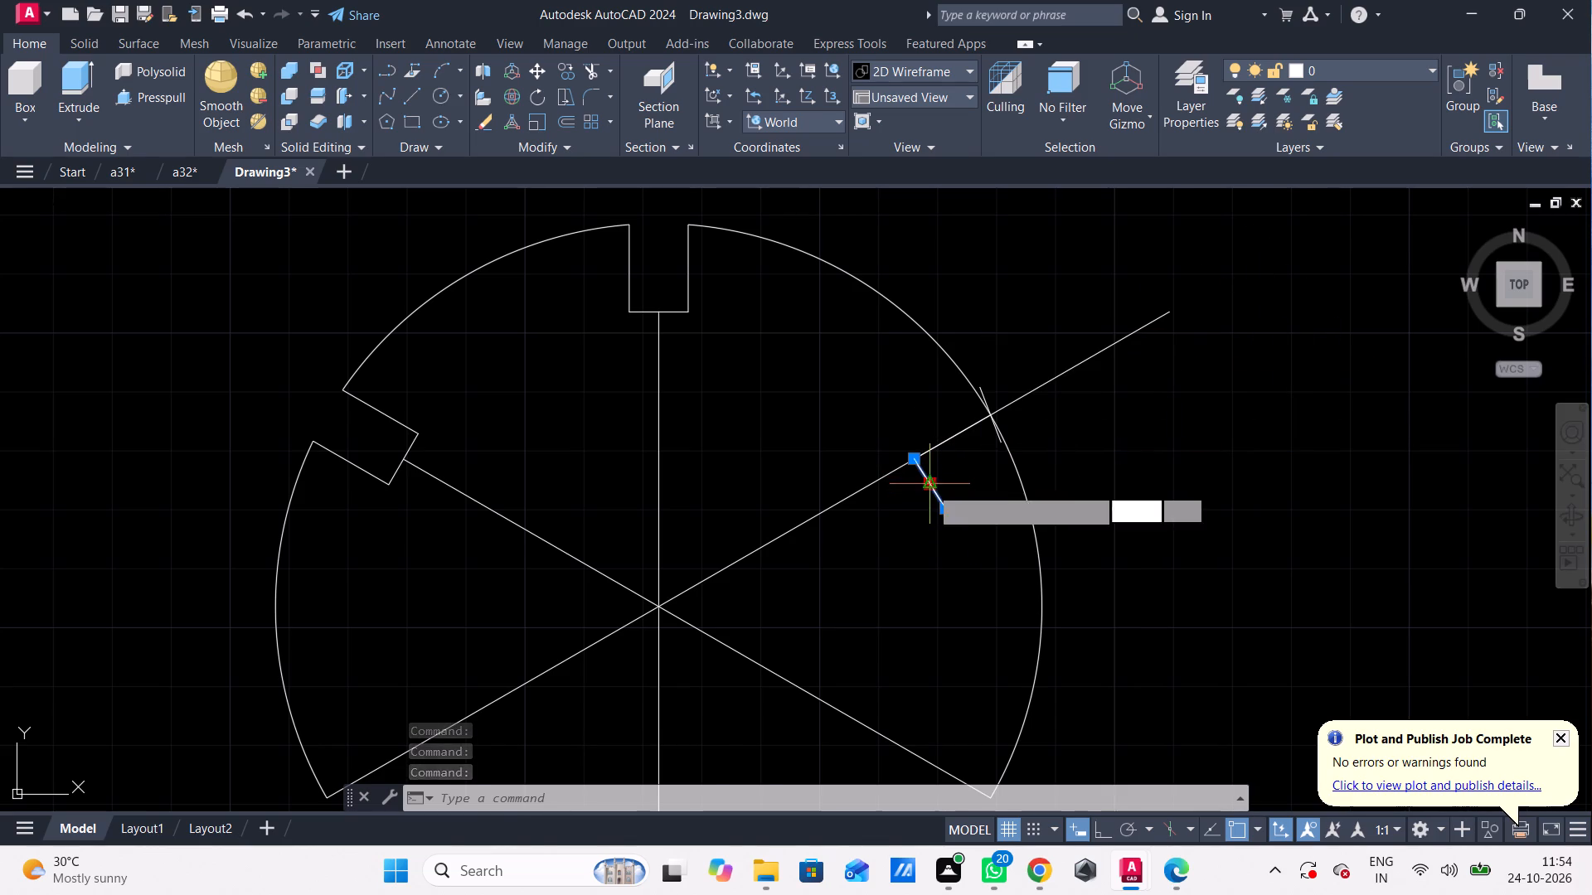
left_click(916, 459)
key("Escape")
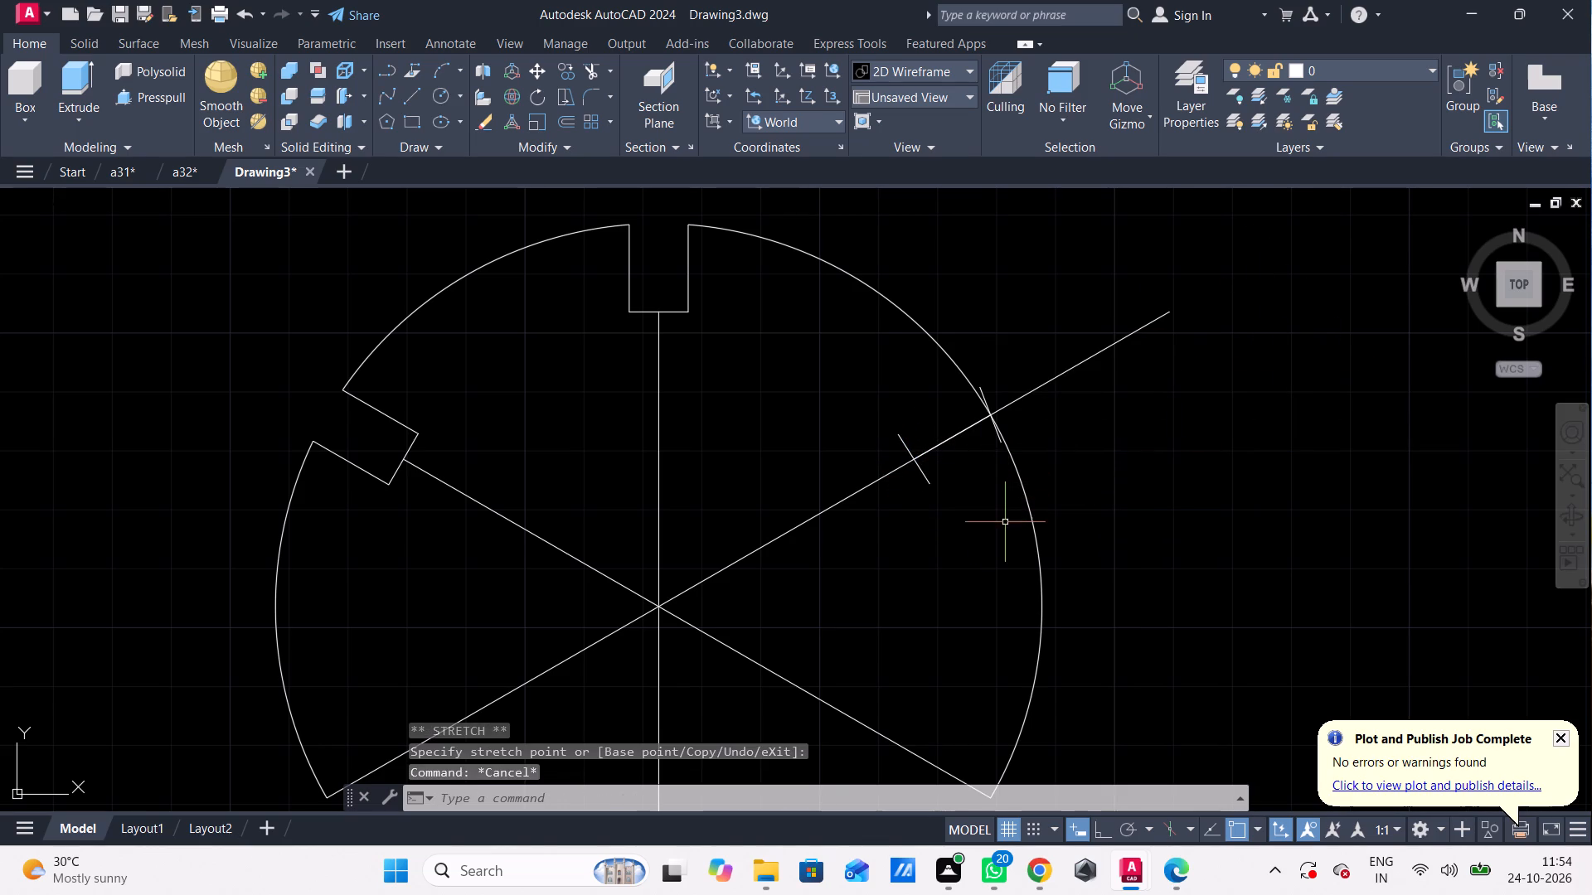
Draw the upper-right slot's two side lines from the ends of its base outward past the circle, the upper one about 22 long.
type("l")
key("space")
left_click(931, 482)
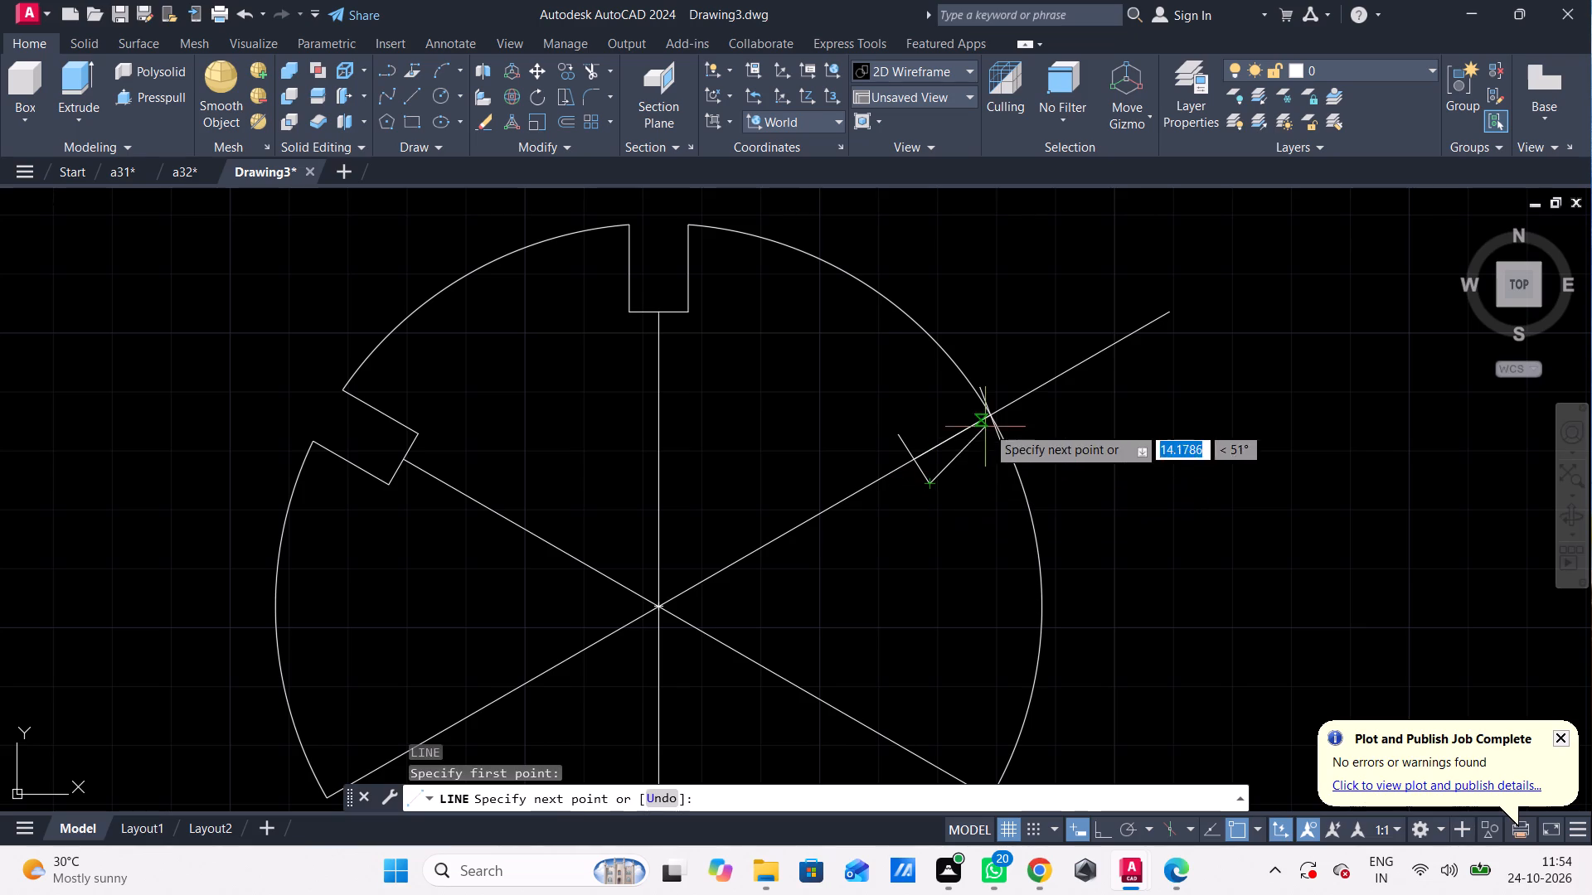
left_click(1022, 426)
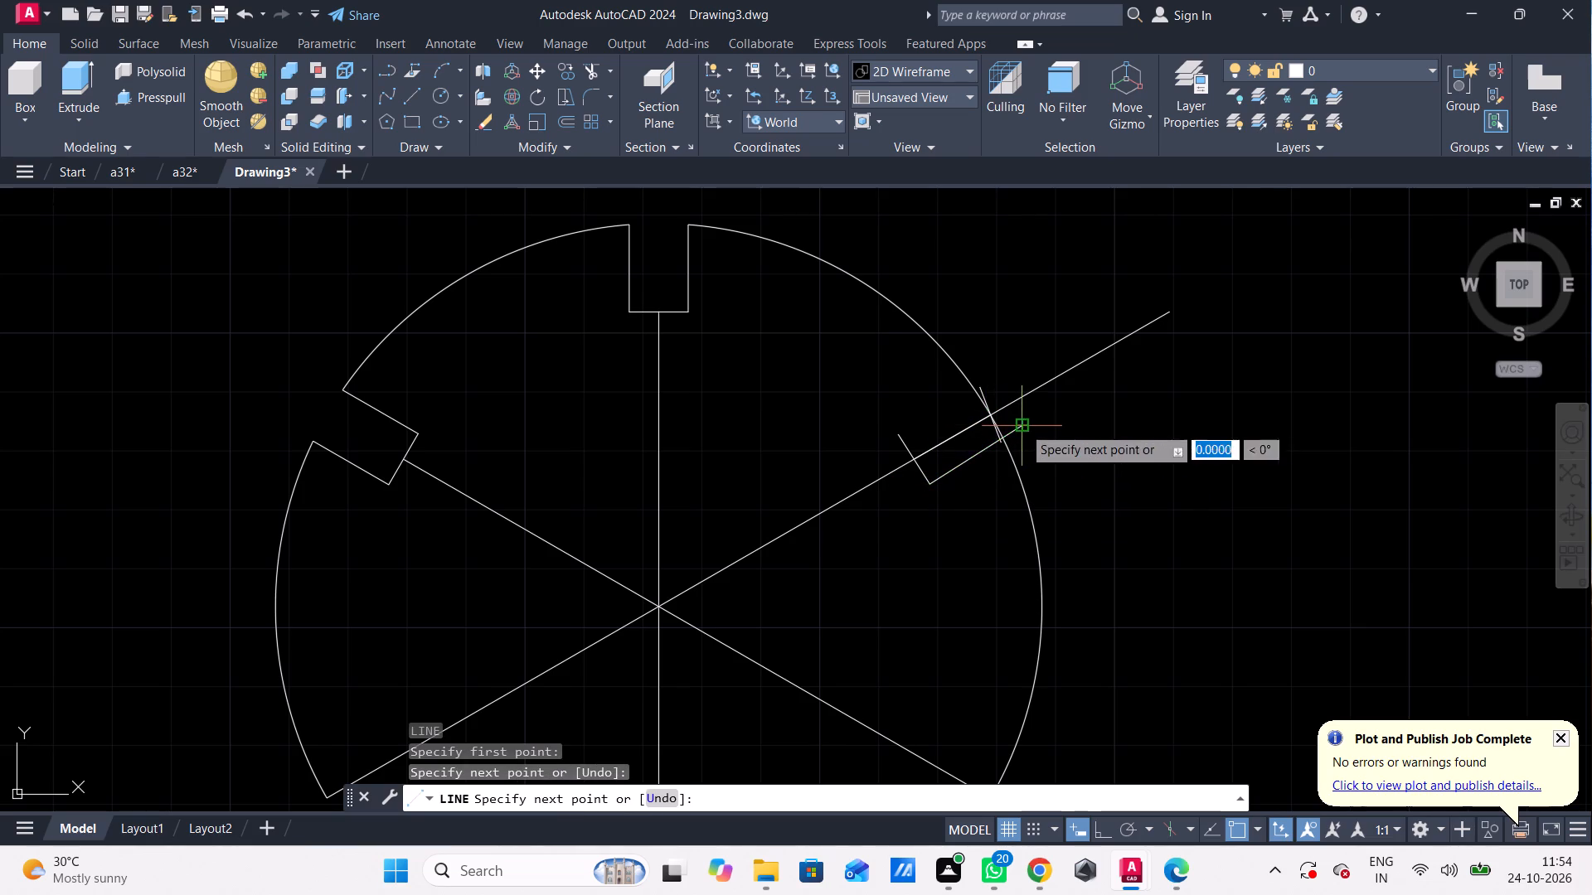
key("Escape")
key("space")
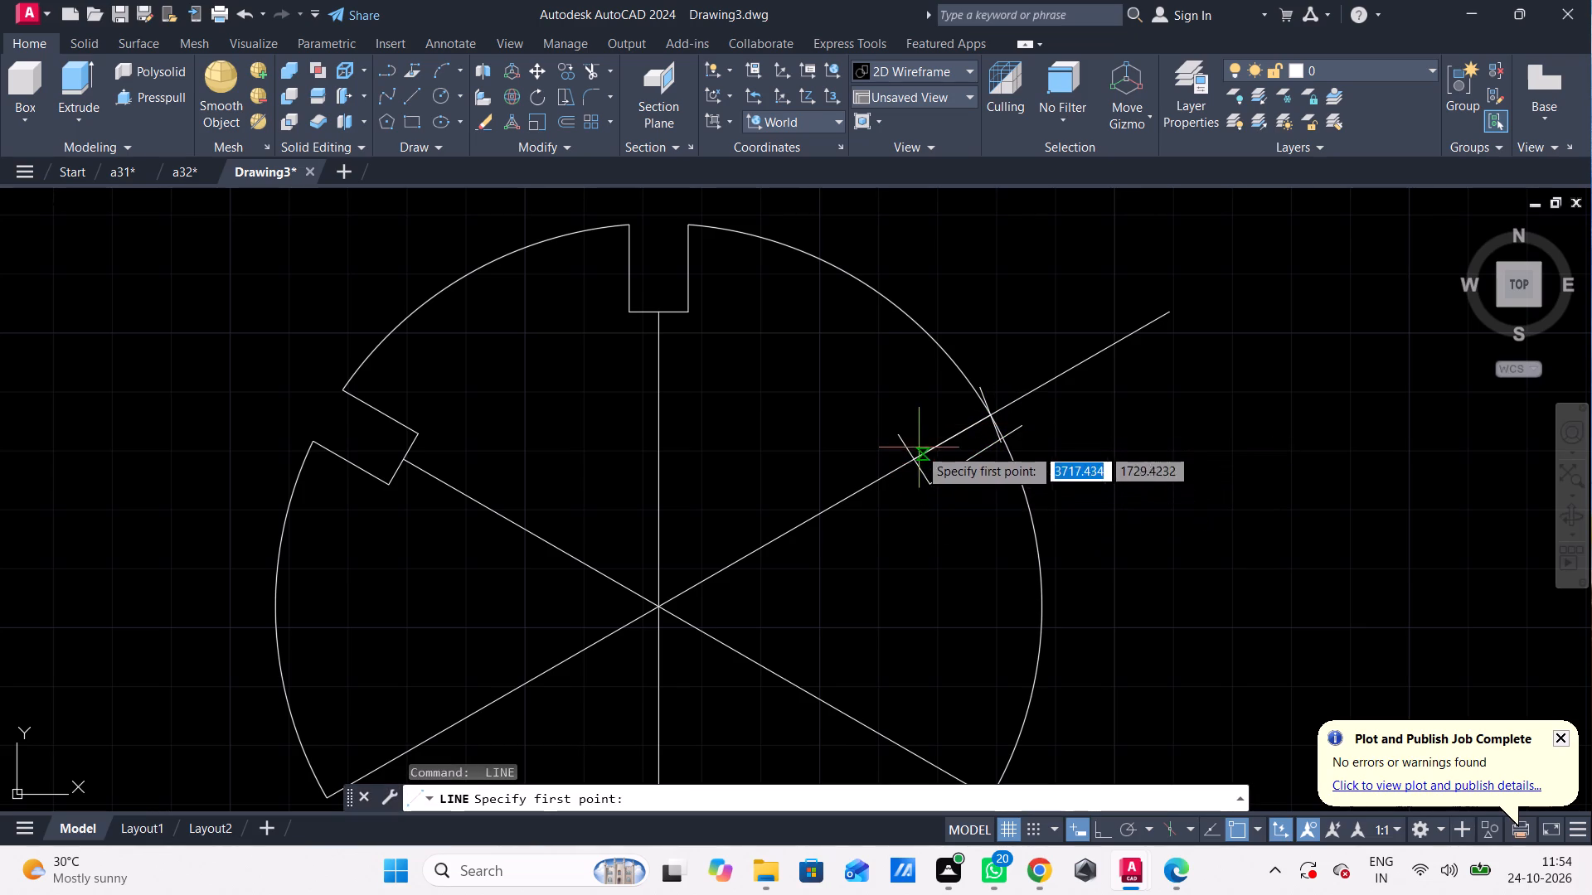
left_click(895, 435)
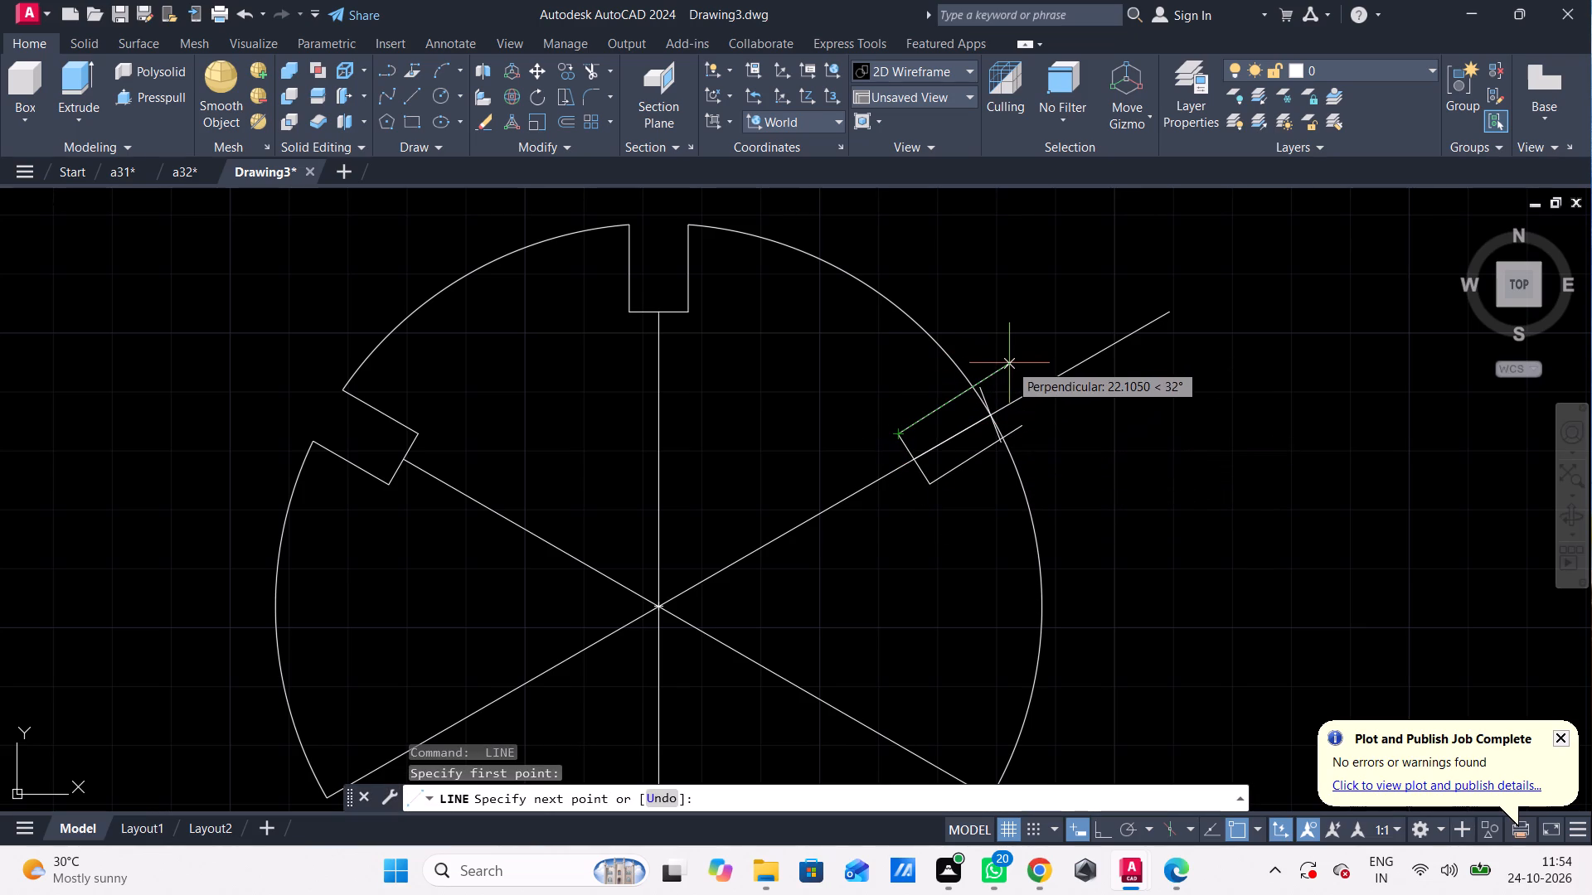
left_click(1009, 363)
key("Escape")
Trim away the arc across the upper-right slot's opening and the angled centre line from the slot's base outward.
type("tr")
key("space")
left_click_drag(1023, 380, 978, 424)
left_click_drag(1014, 398, 978, 438)
left_click_drag(978, 438, 978, 438)
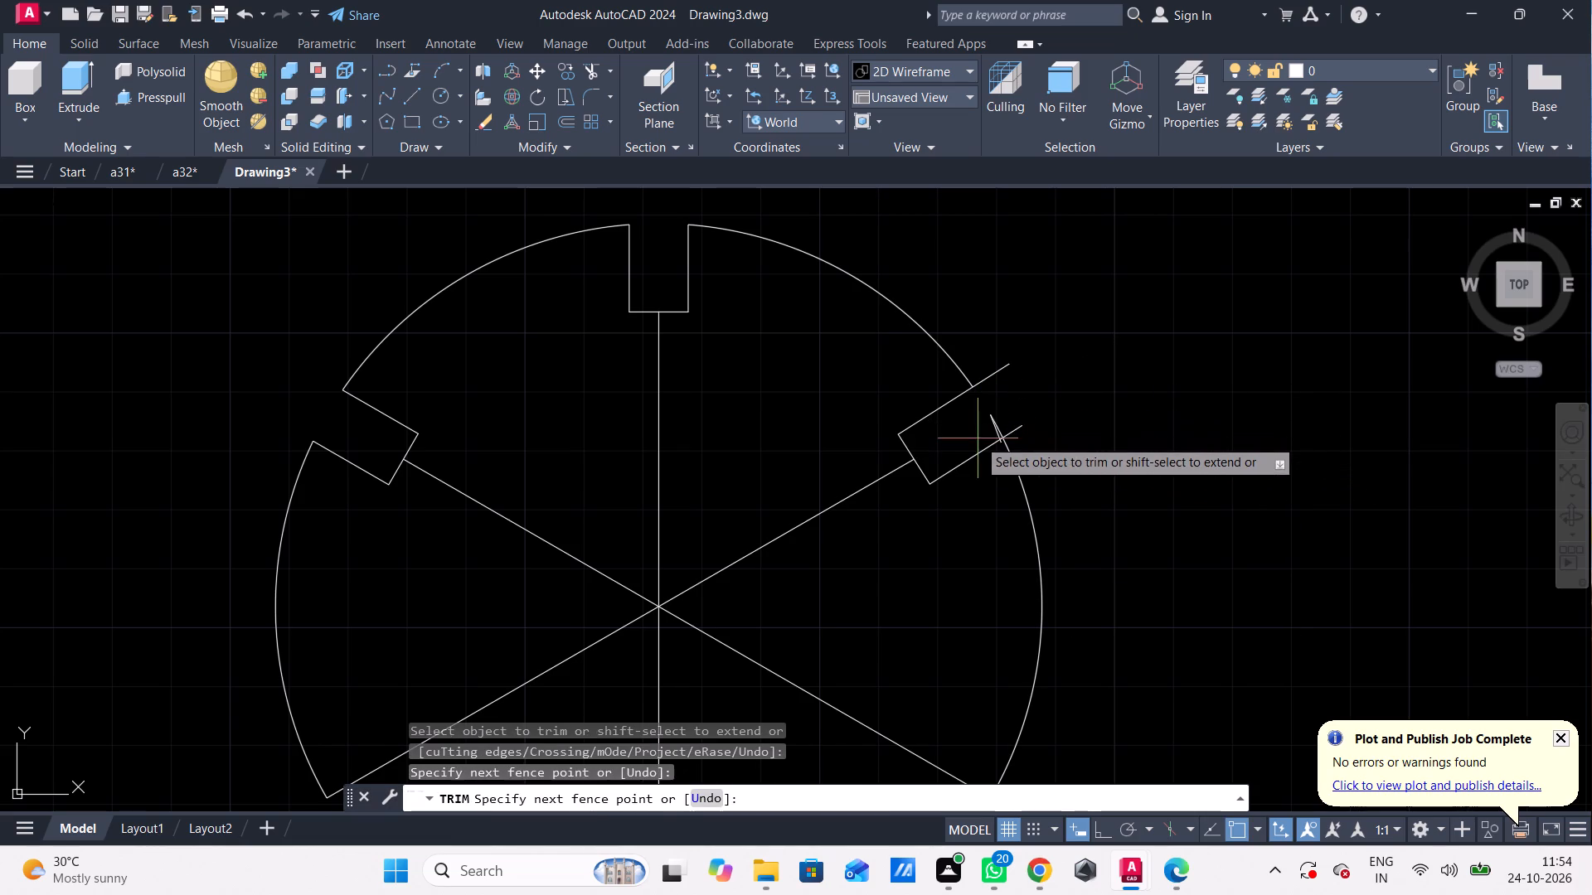
left_click_drag(978, 438, 1026, 389)
Trim the ends of the upper-right slot's side lines outside the circle and the leftover piece of the short guide line.
left_click_drag(982, 344, 1027, 441)
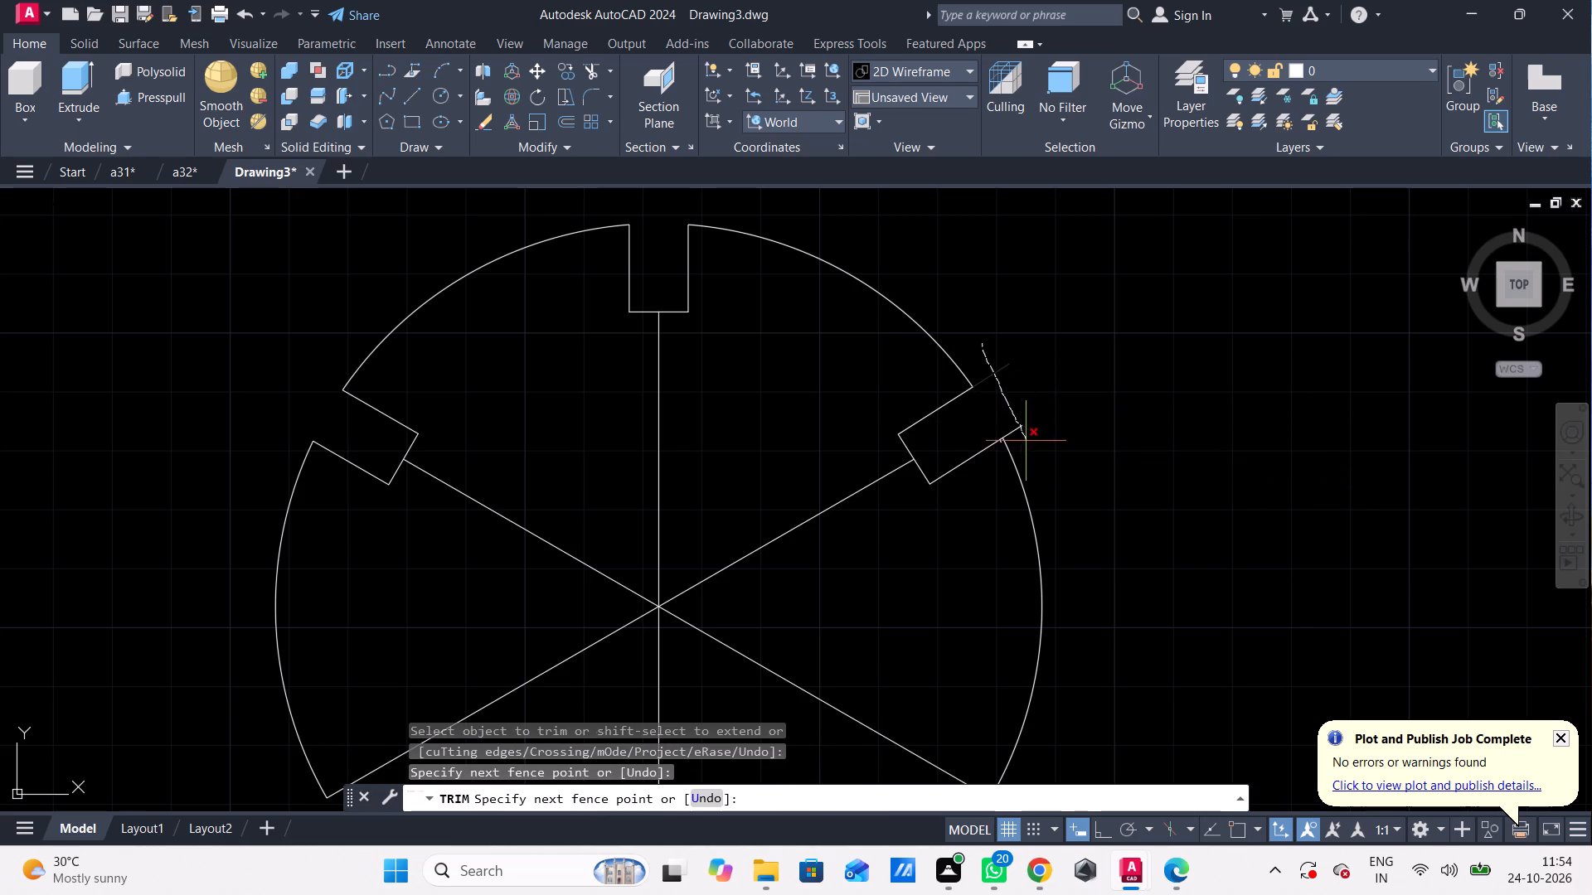
left_click_drag(1027, 441, 1030, 451)
scroll(993, 455, "up", 5)
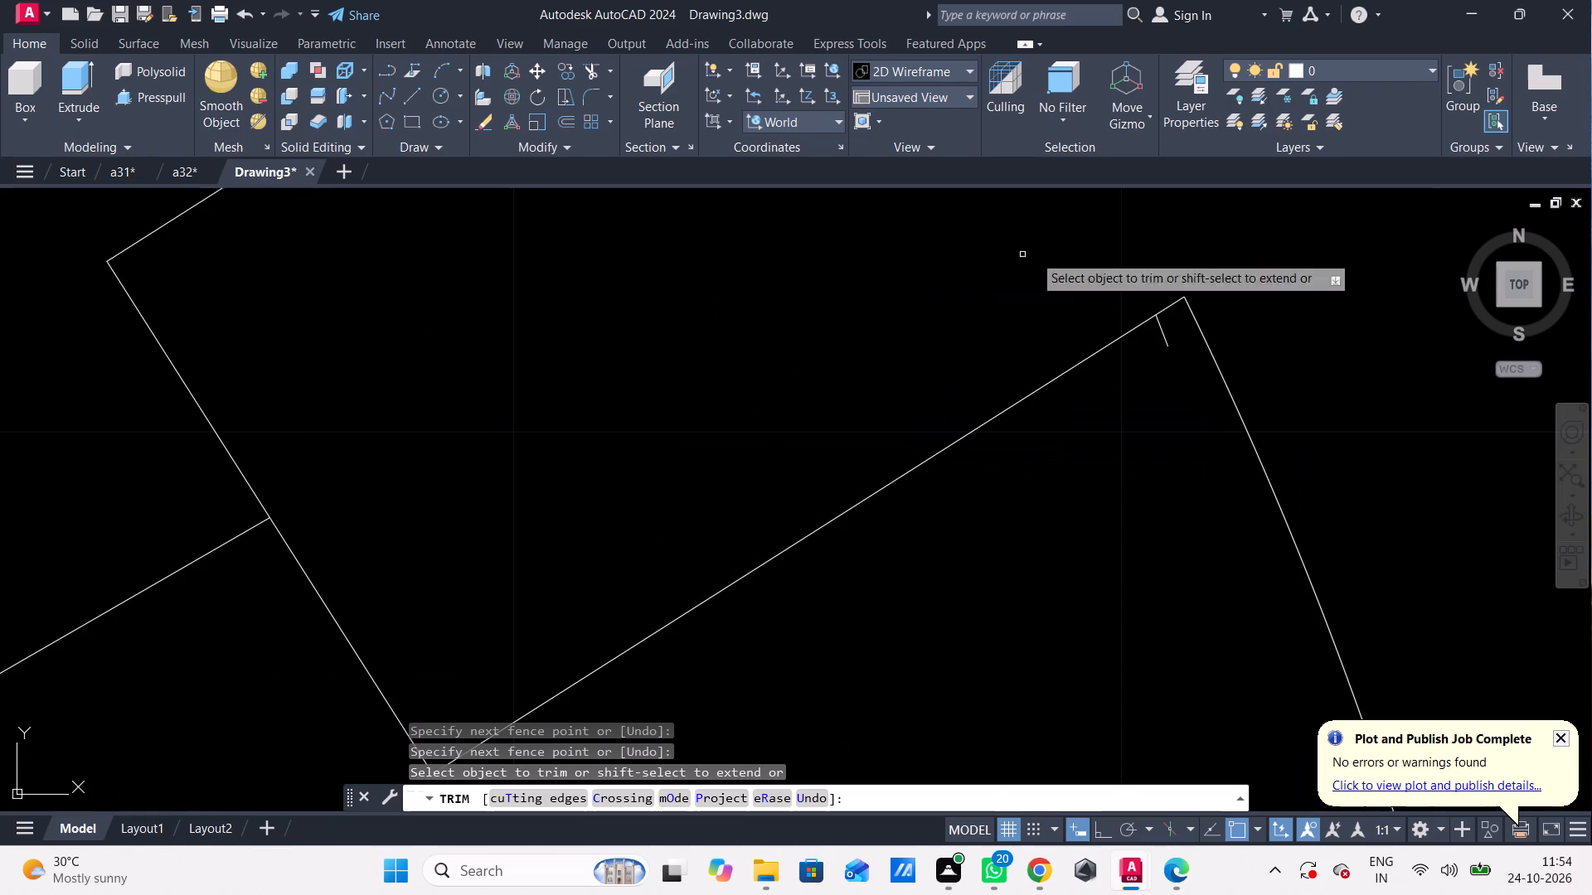
left_click(1171, 318)
left_click(1152, 349)
Trim away the three centre lines running from the circle's centre to the bases of the upper-right, upper-left and top slots.
scroll(1150, 325, "down", 3)
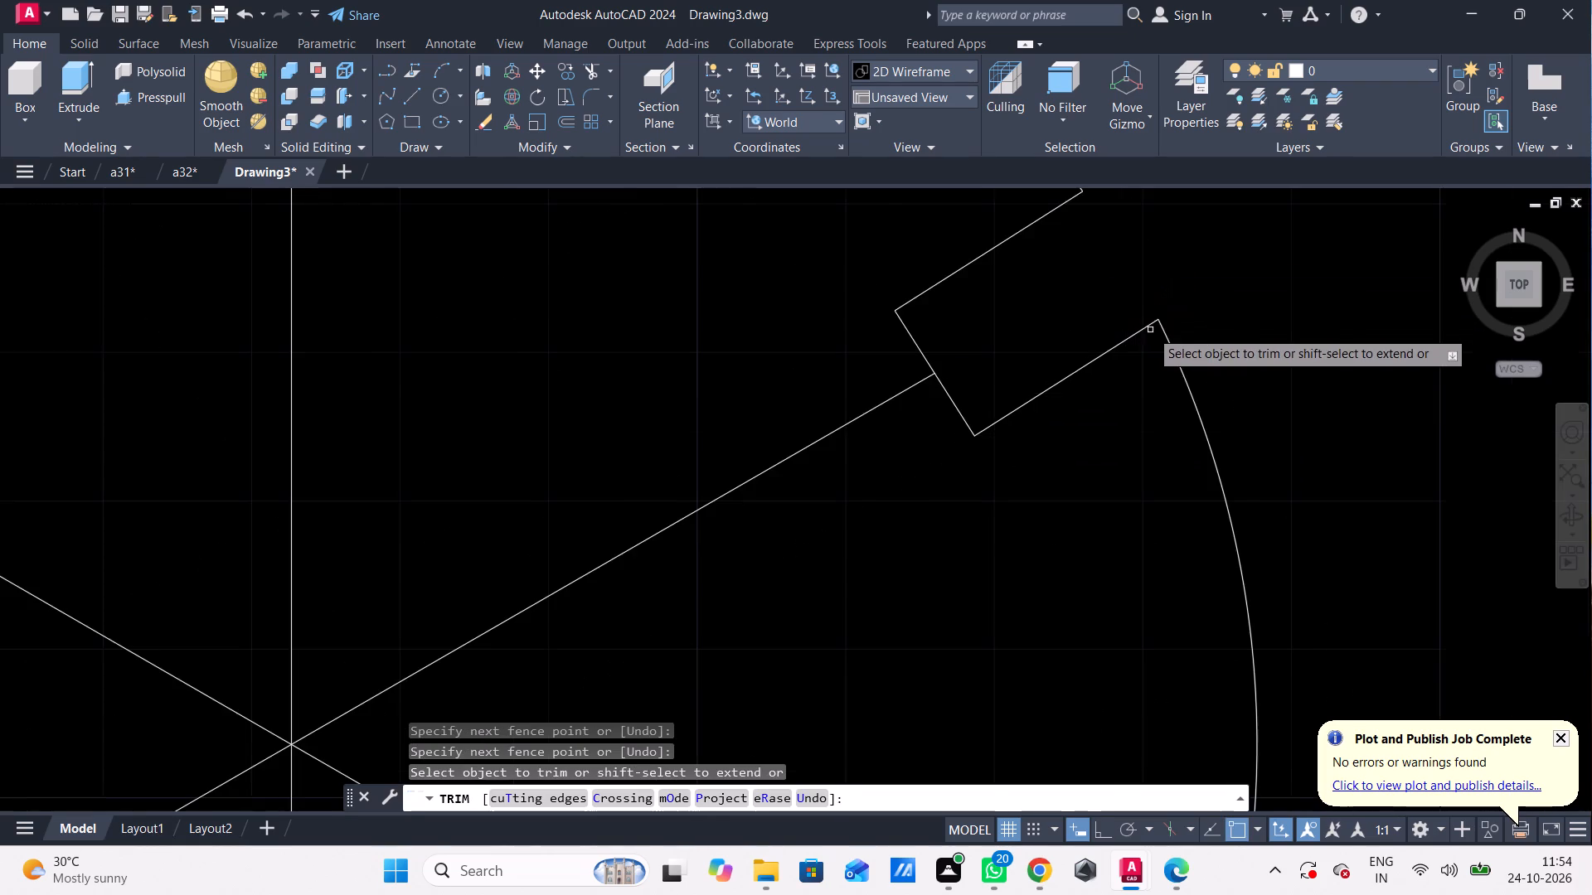
scroll(1193, 438, "down", 2)
scroll(1297, 462, "down", 1)
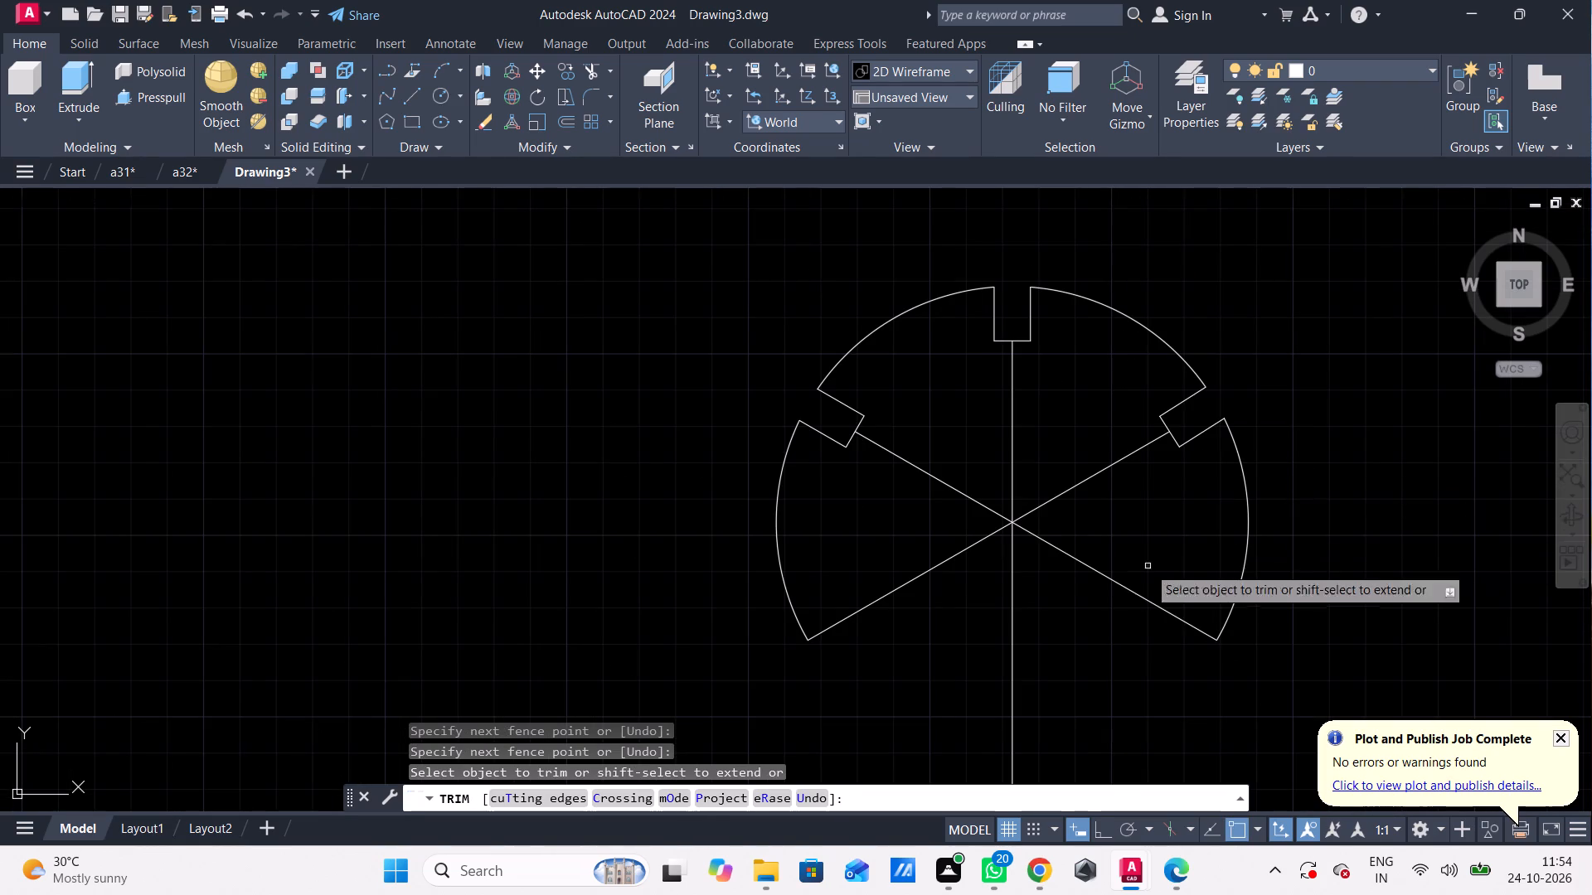
left_click(1061, 458)
left_click(1133, 552)
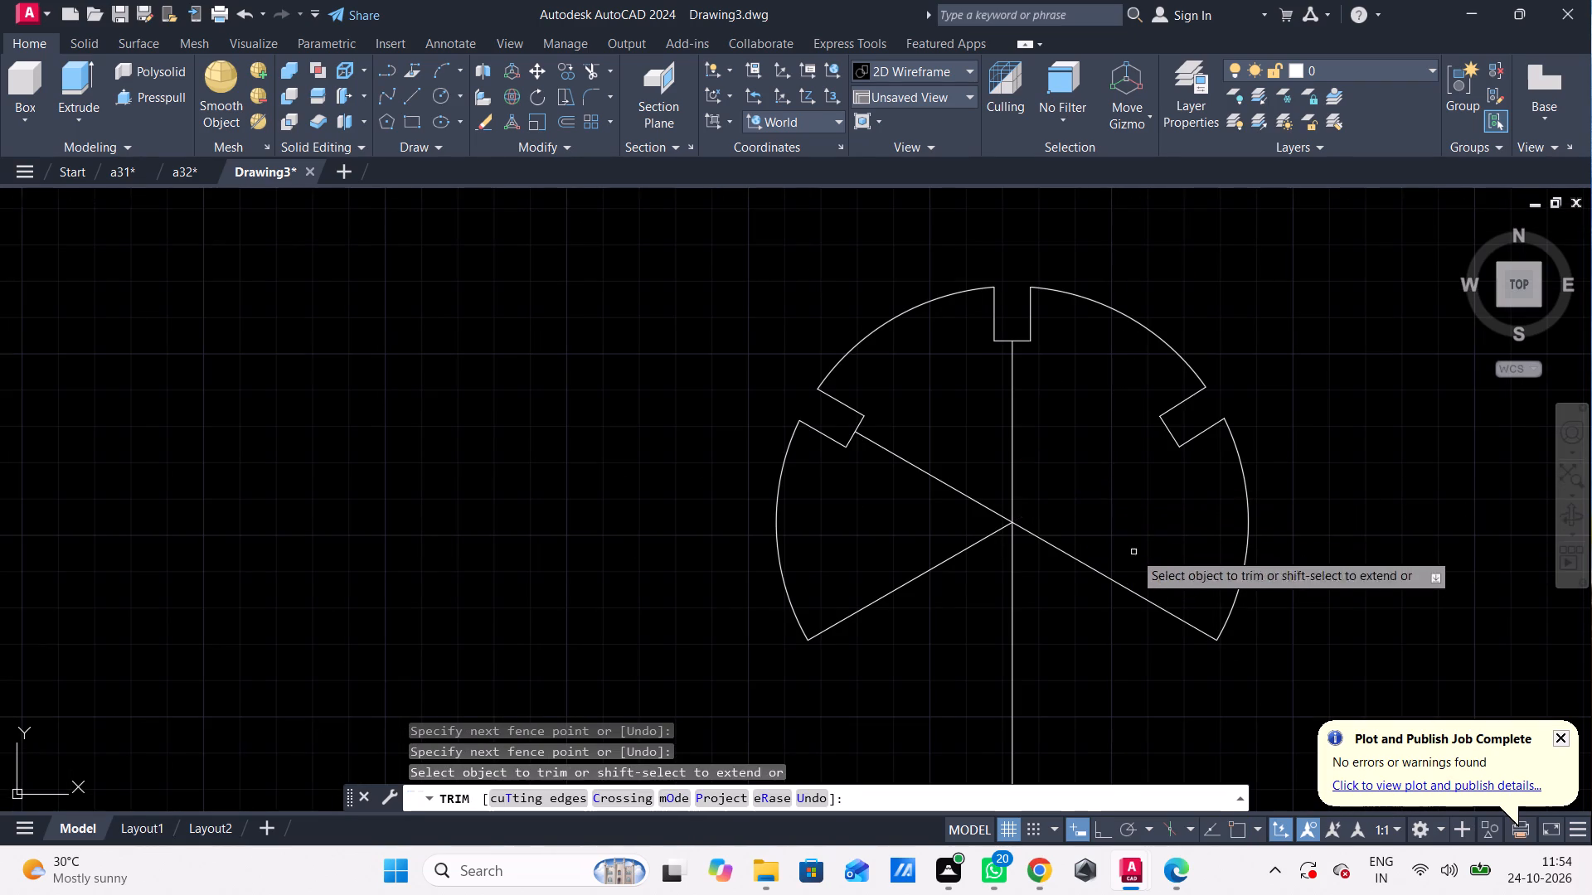
left_click_drag(930, 430, 916, 477)
left_click(868, 535)
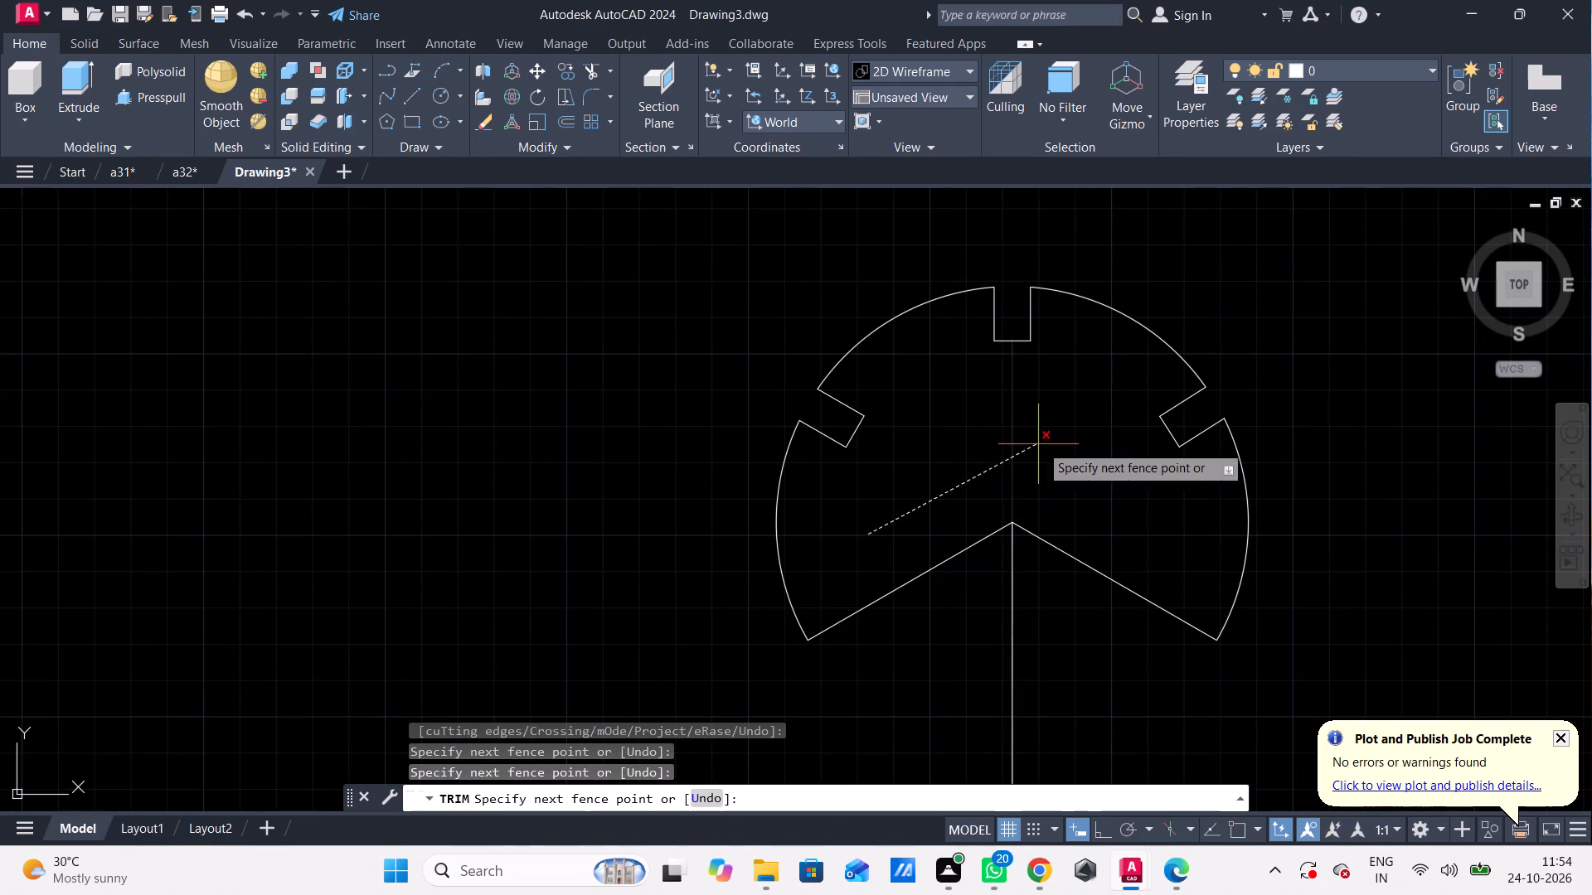
left_click(1041, 444)
Trim away the vertical centre line running below the circle's centre.
scroll(1092, 536, "down", 2)
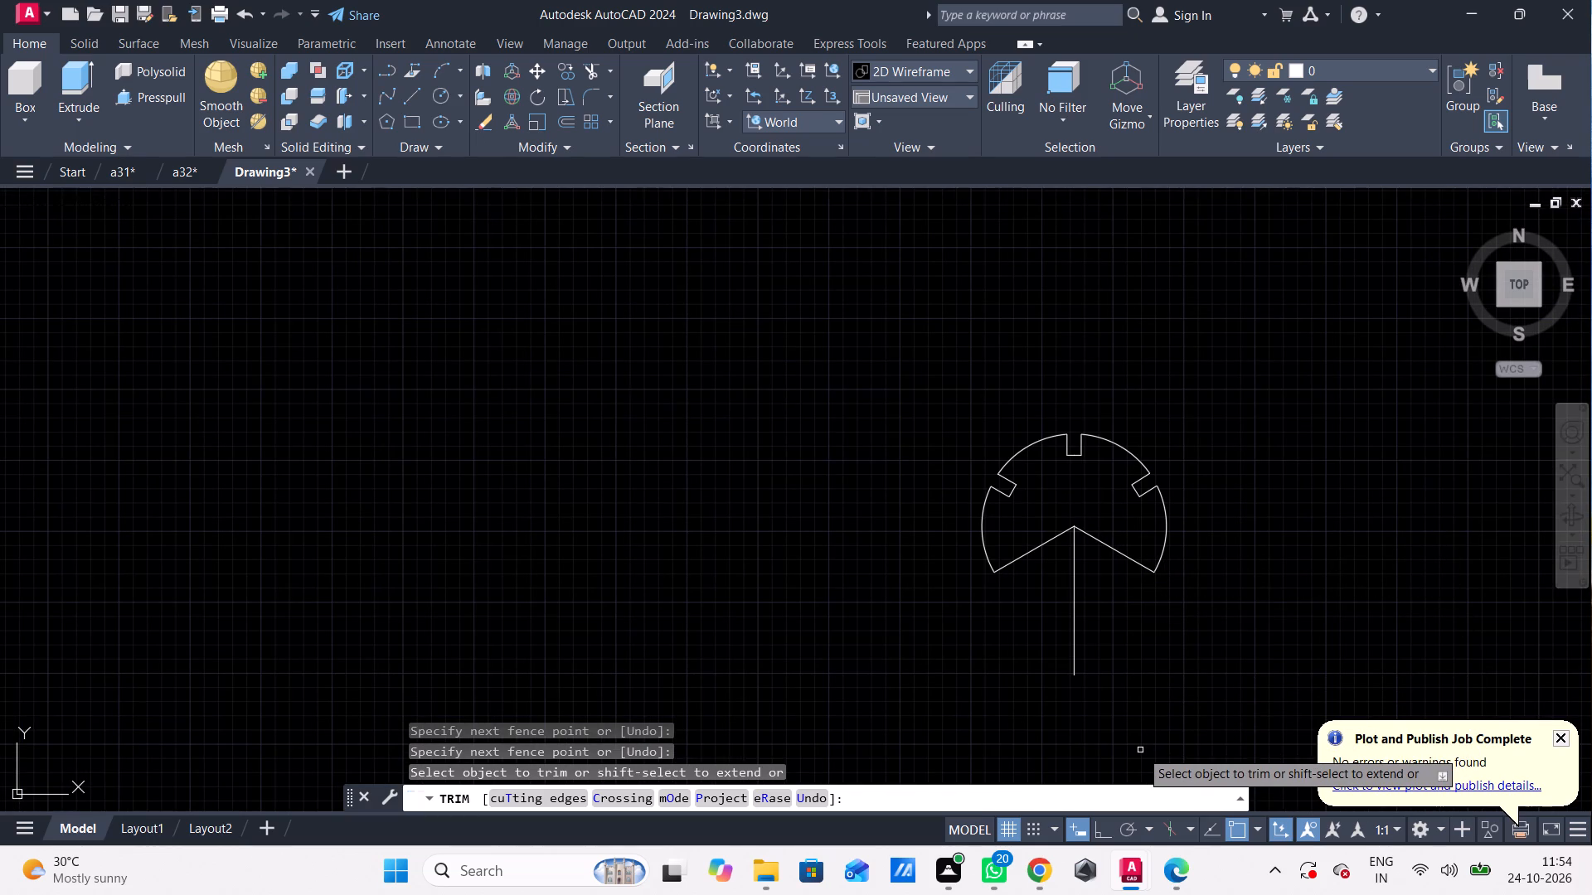
left_click(1099, 624)
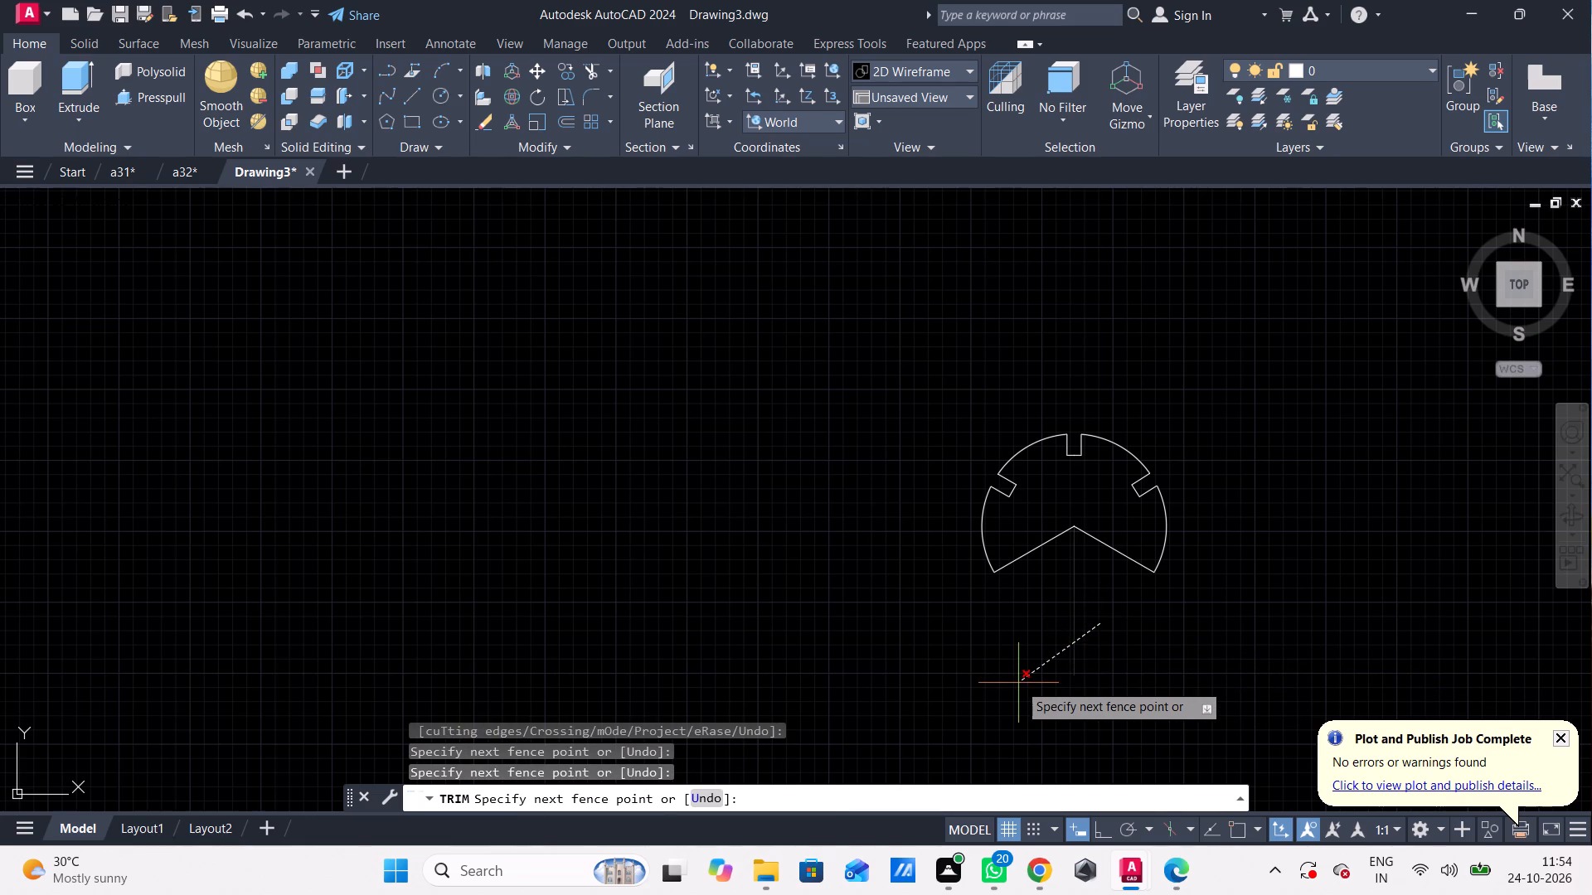
left_click(1018, 683)
key("Escape")
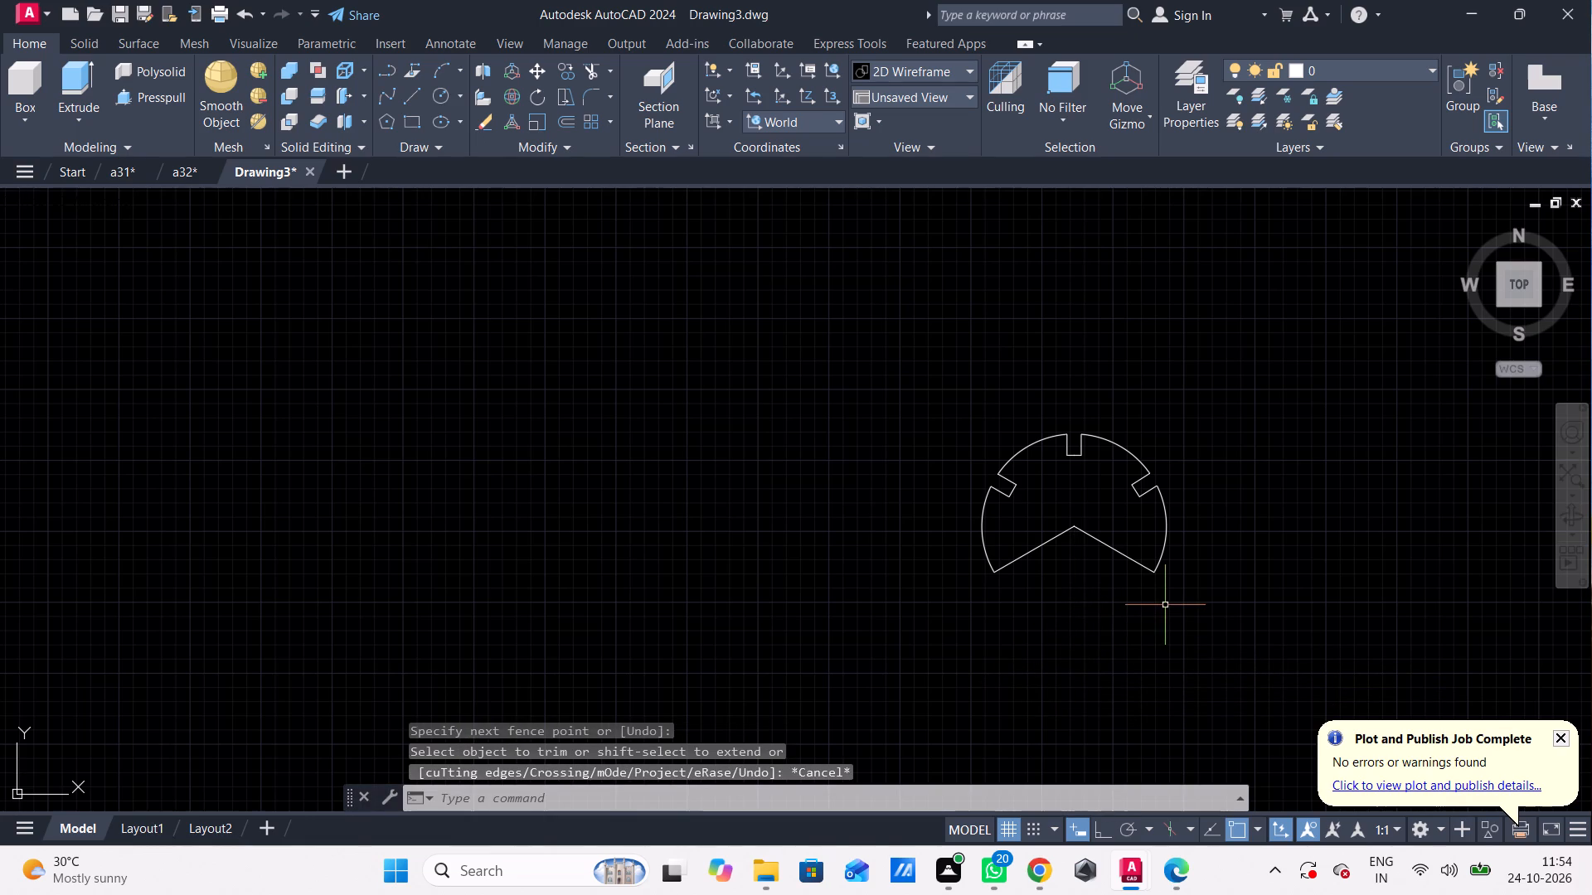
Join all the lines and arcs of the slotted profile into polylines.
left_click_drag(1199, 408, 1194, 443)
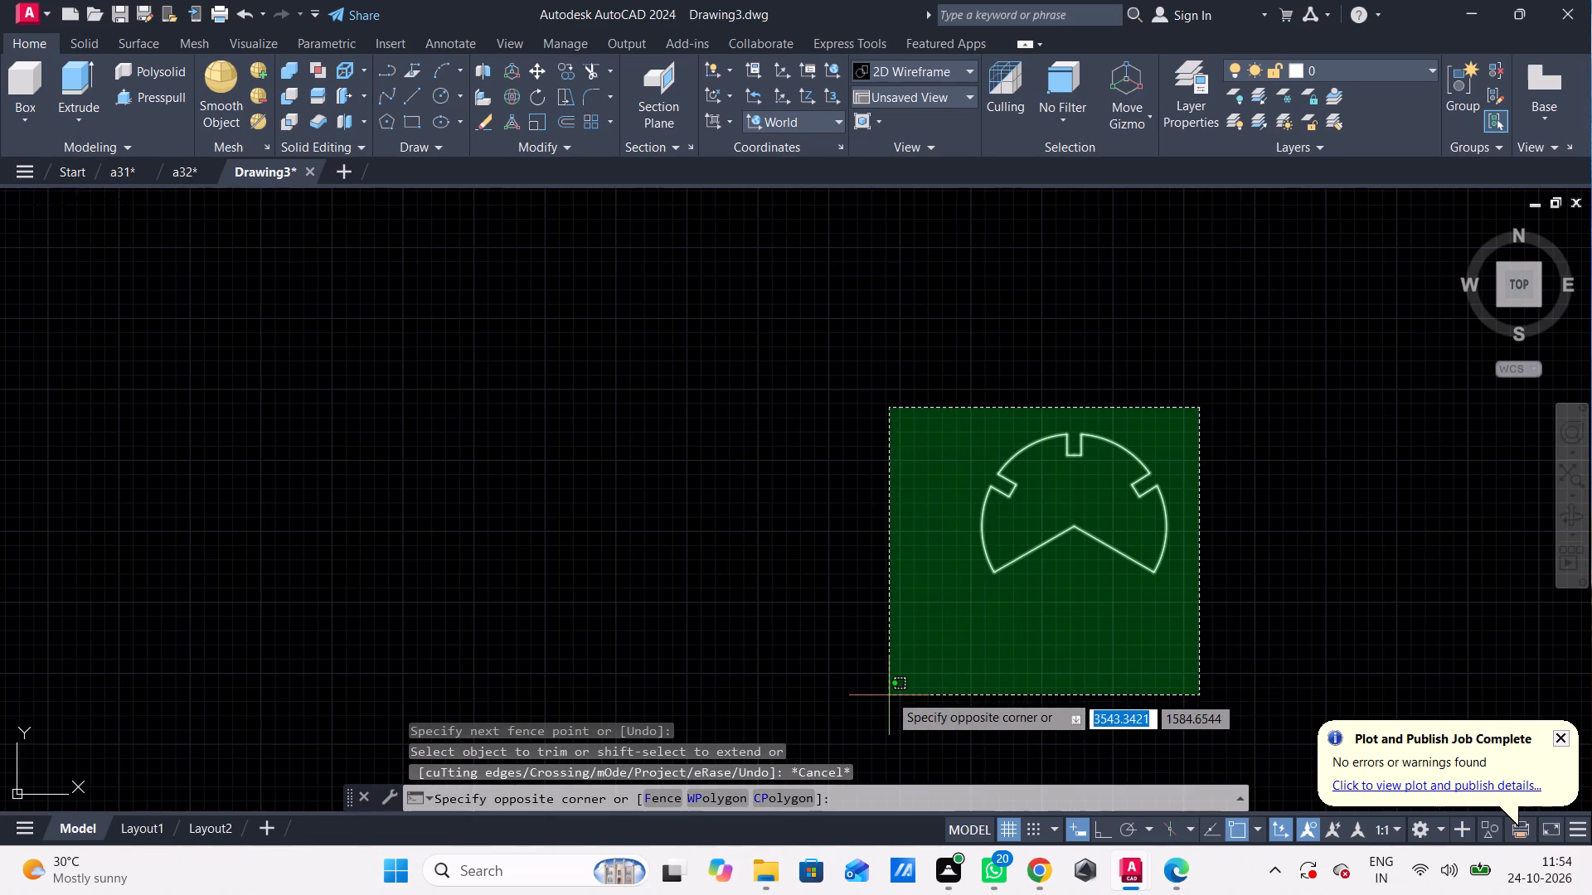
left_click(889, 694)
key("j")
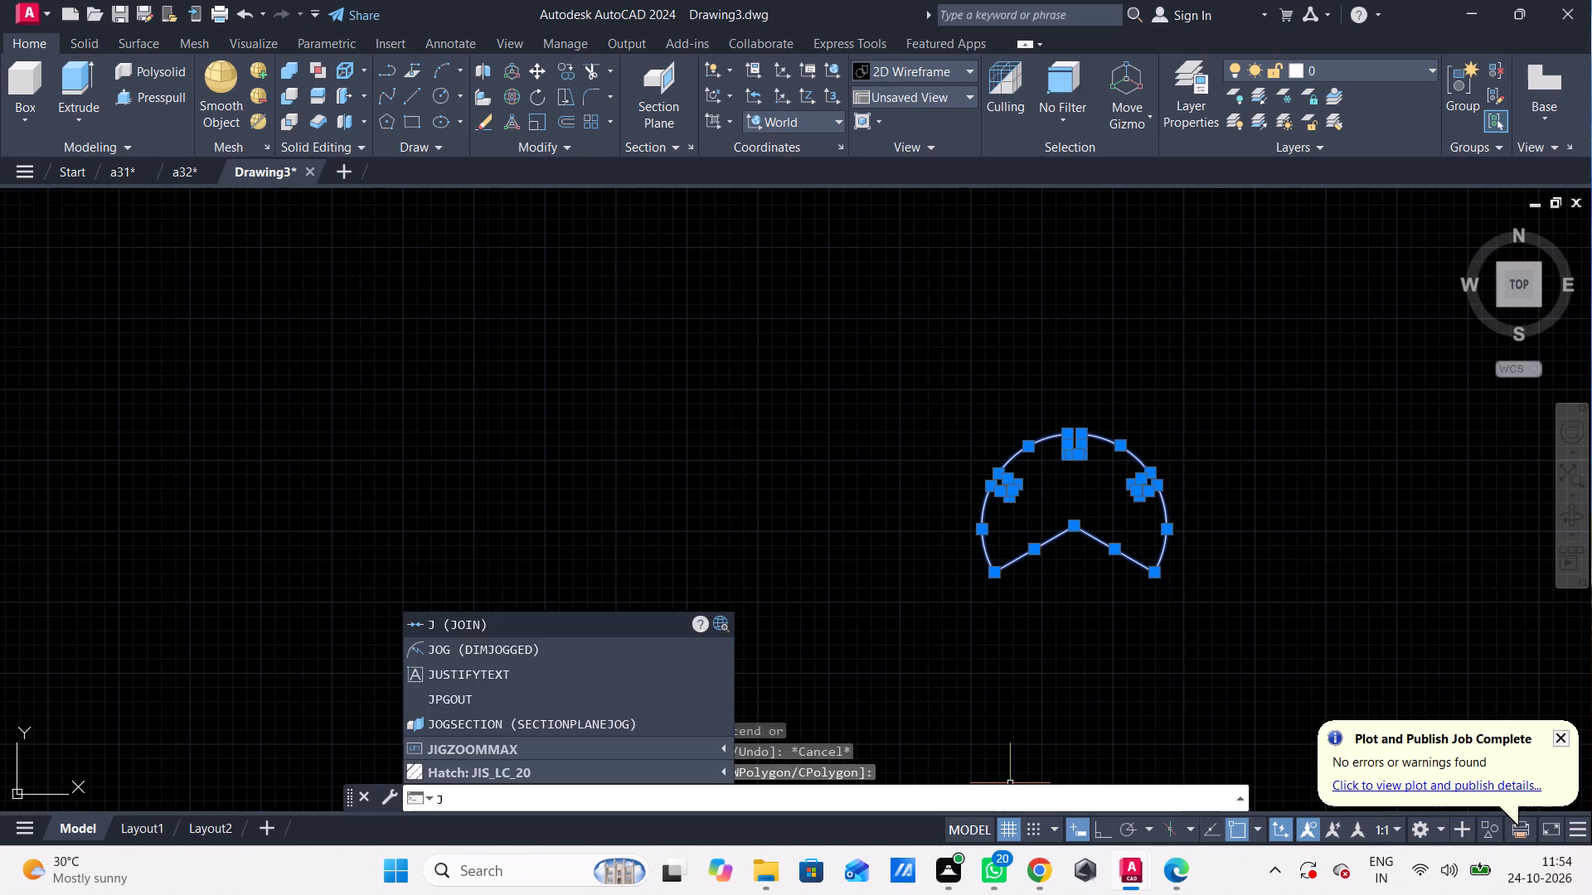
key("space")
Presspull the area inside the slotted profile to a height of 20.
middle_click_drag(1005, 634, 922, 654, "shift")
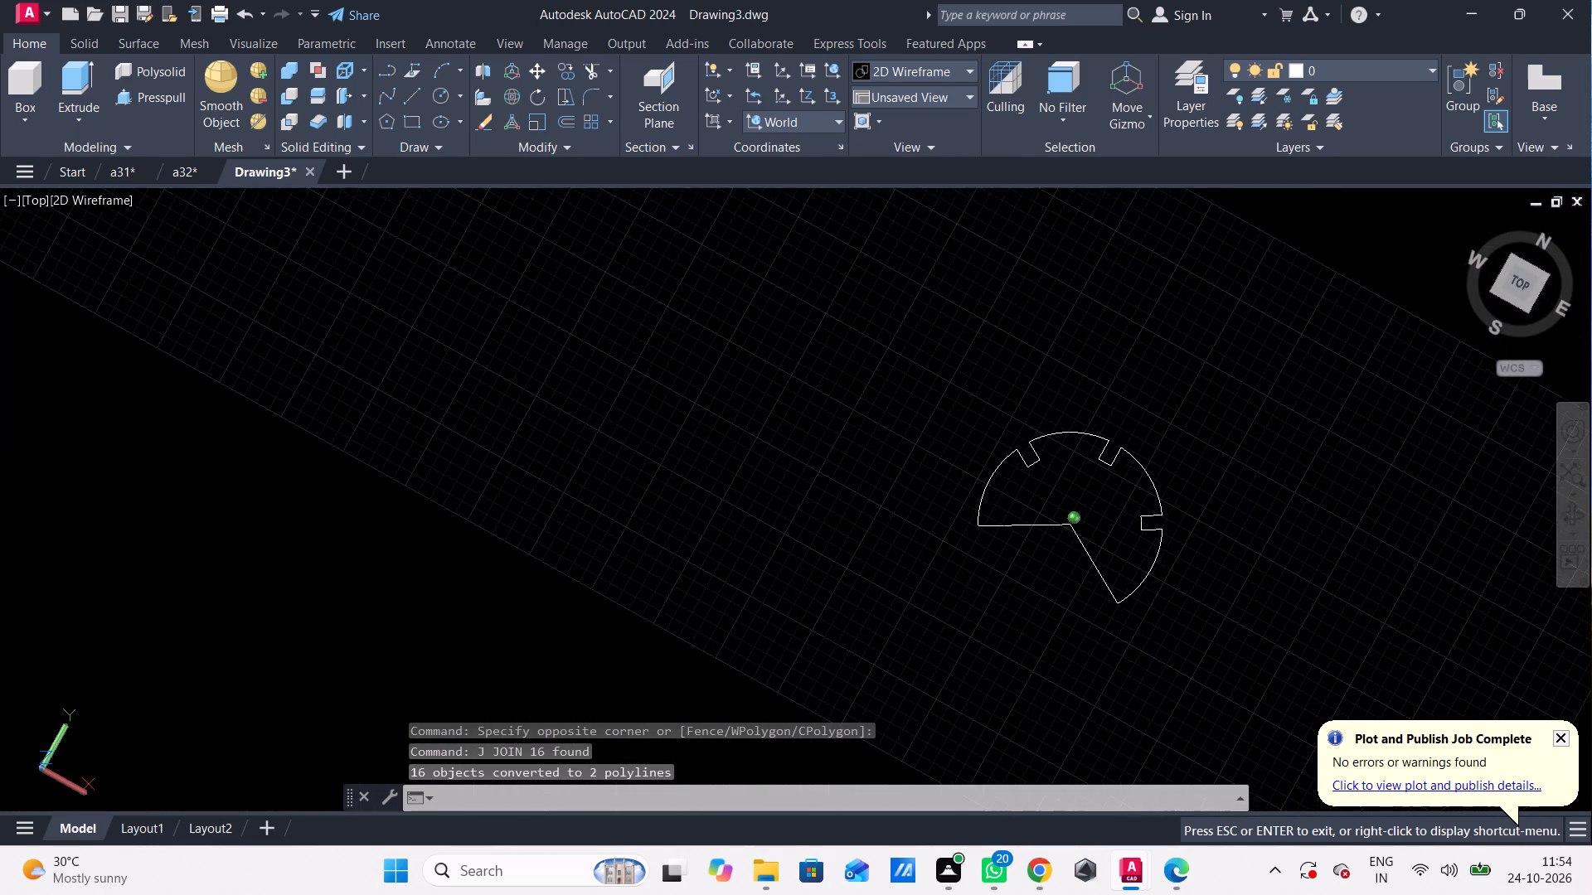
middle_click_drag(922, 654, 975, 669, "shift")
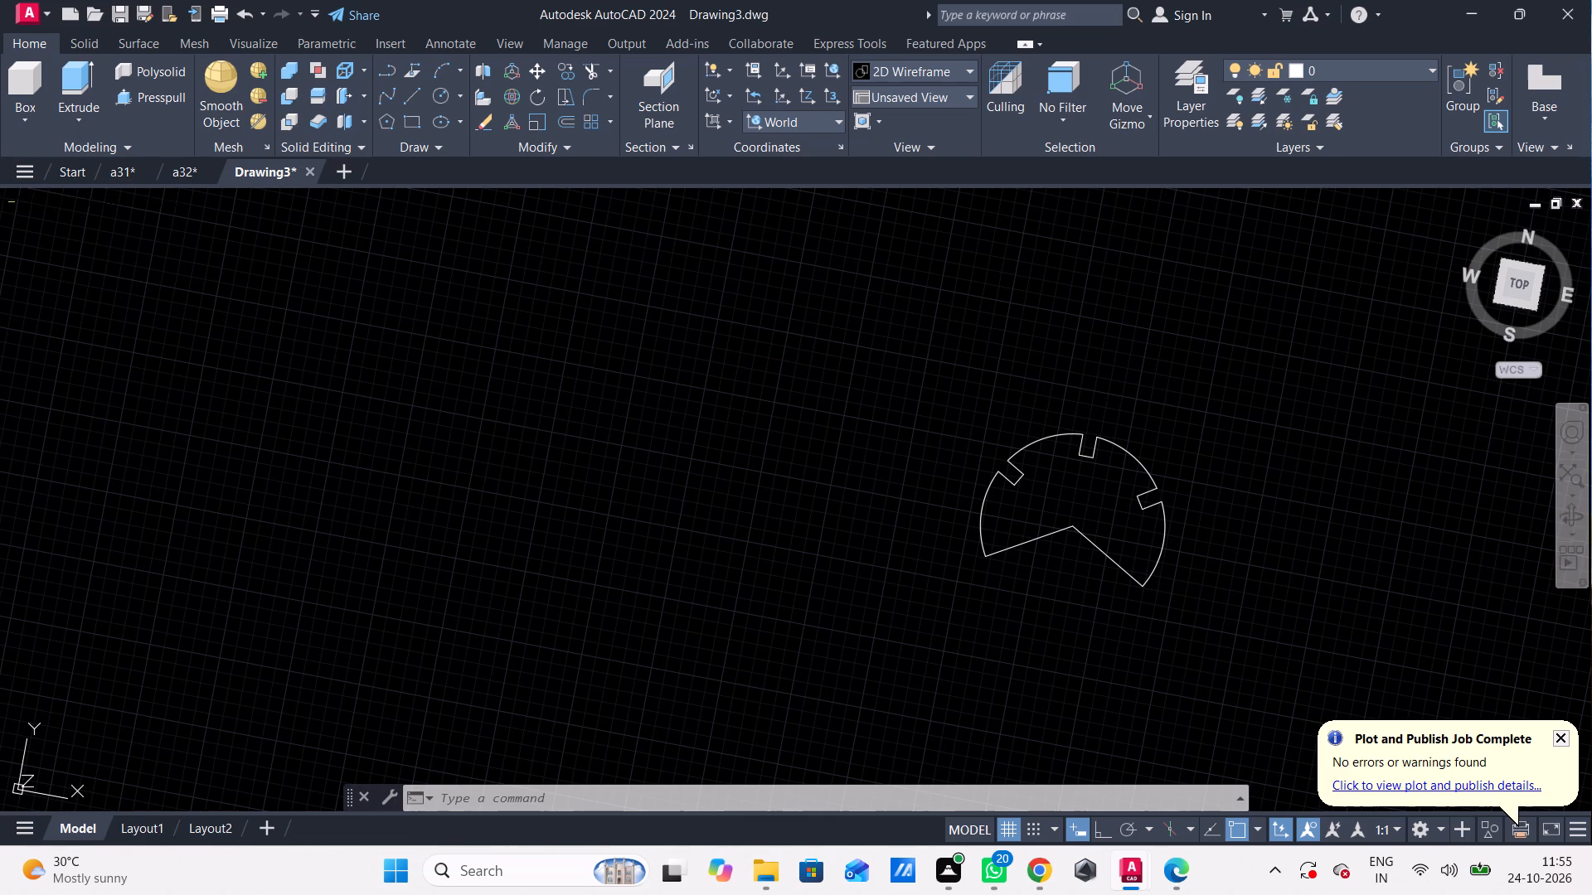
left_click(160, 94)
left_click(1106, 512)
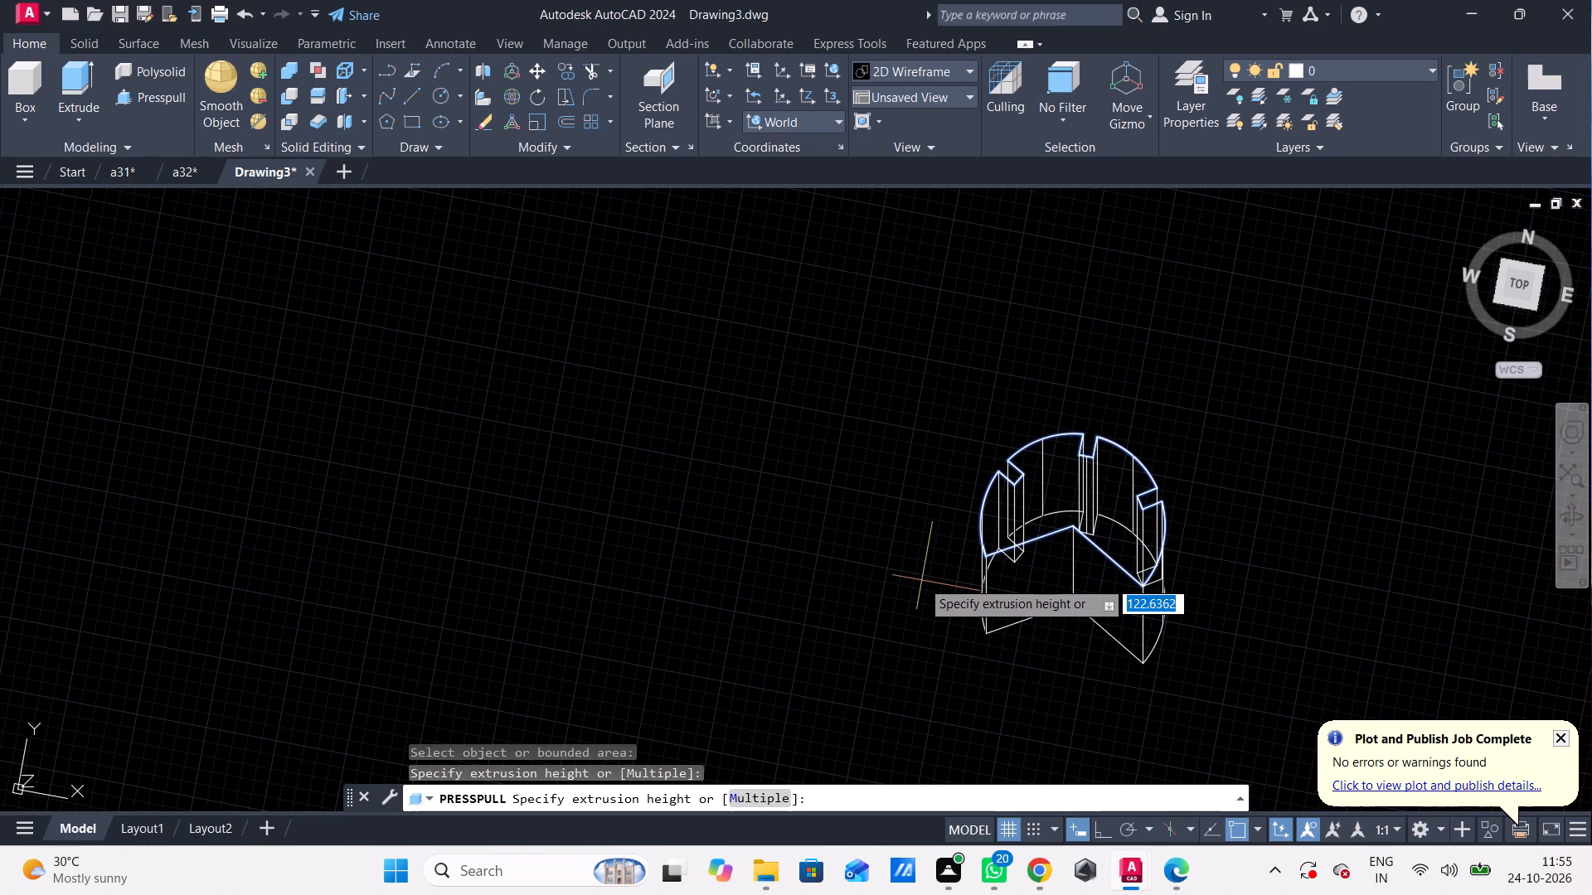
type("20")
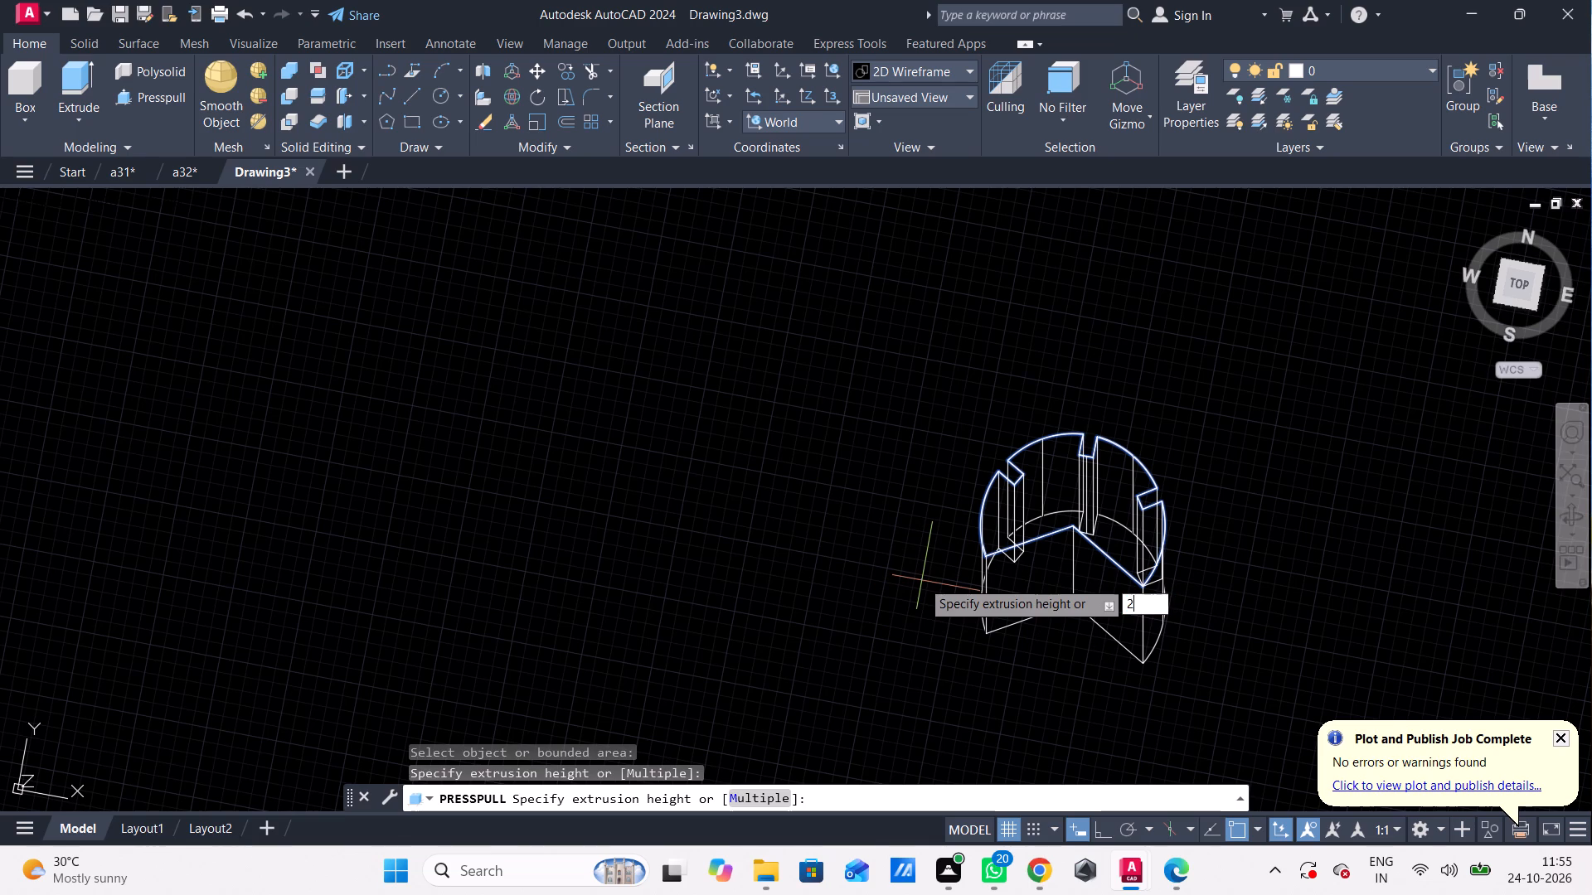
key("Return")
middle_click_drag(1053, 576, 951, 438, "shift")
key("Escape")
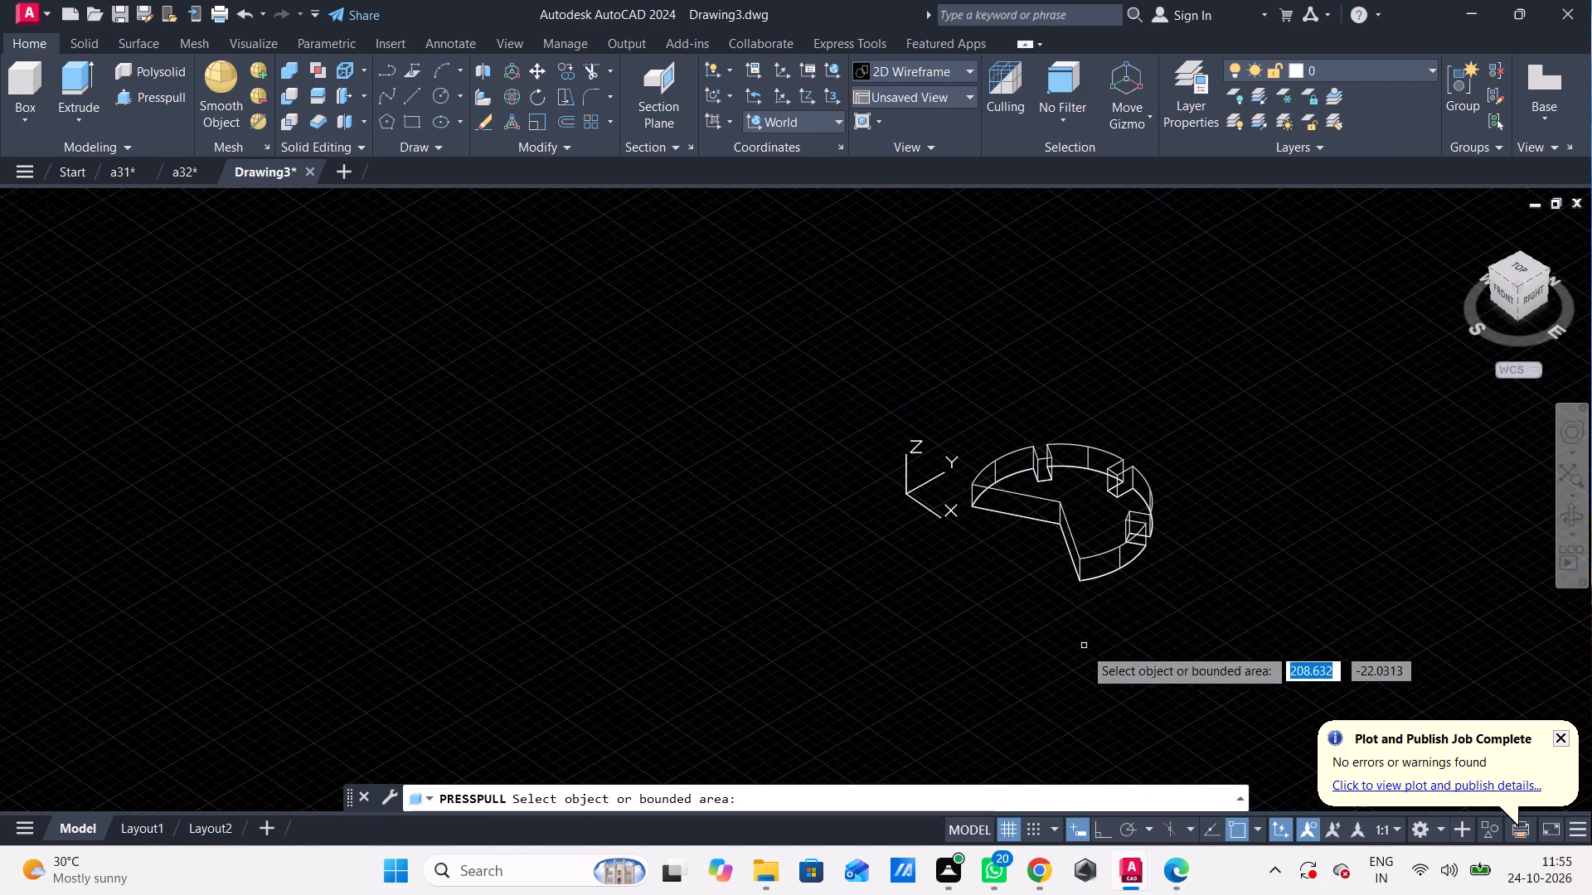
left_click(144, 97)
key("Escape")
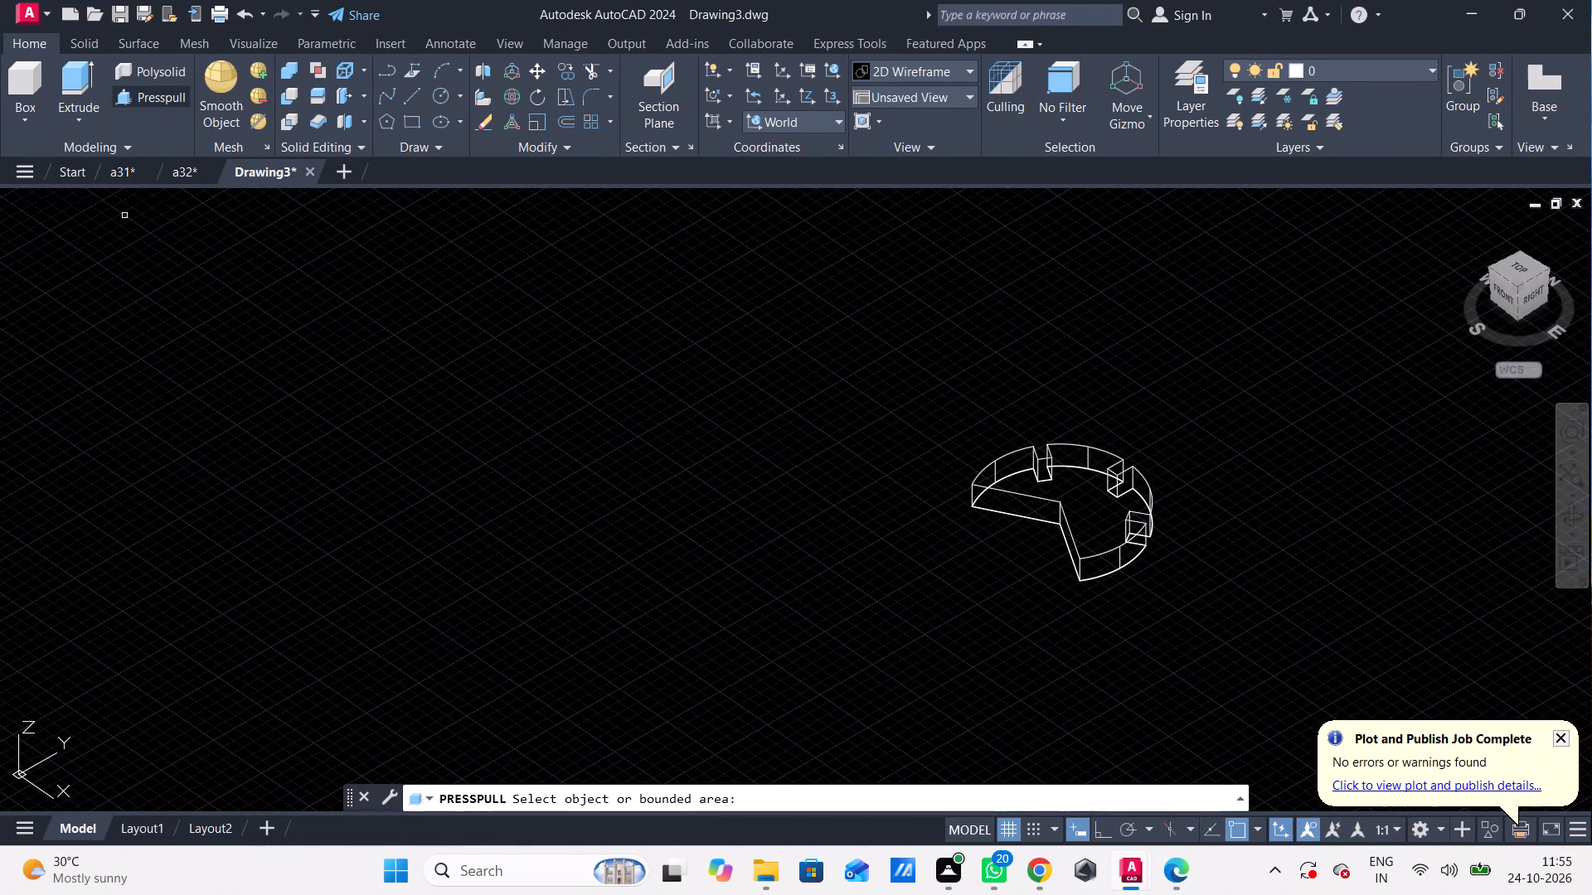
Change the visual style to Shades of Gray.
left_click(133, 193)
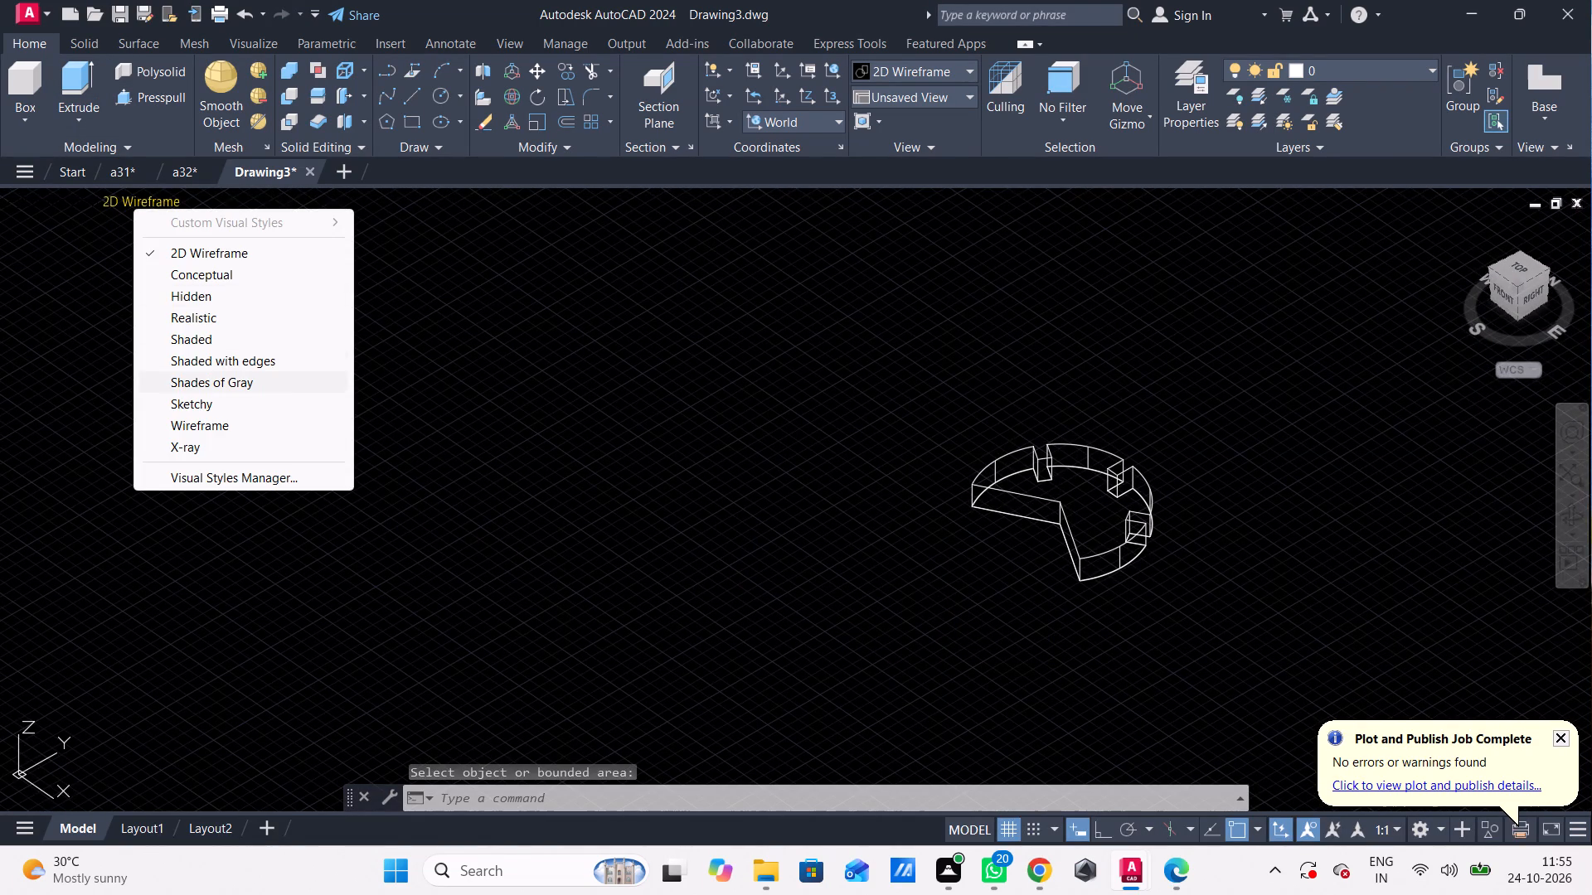
left_click(198, 383)
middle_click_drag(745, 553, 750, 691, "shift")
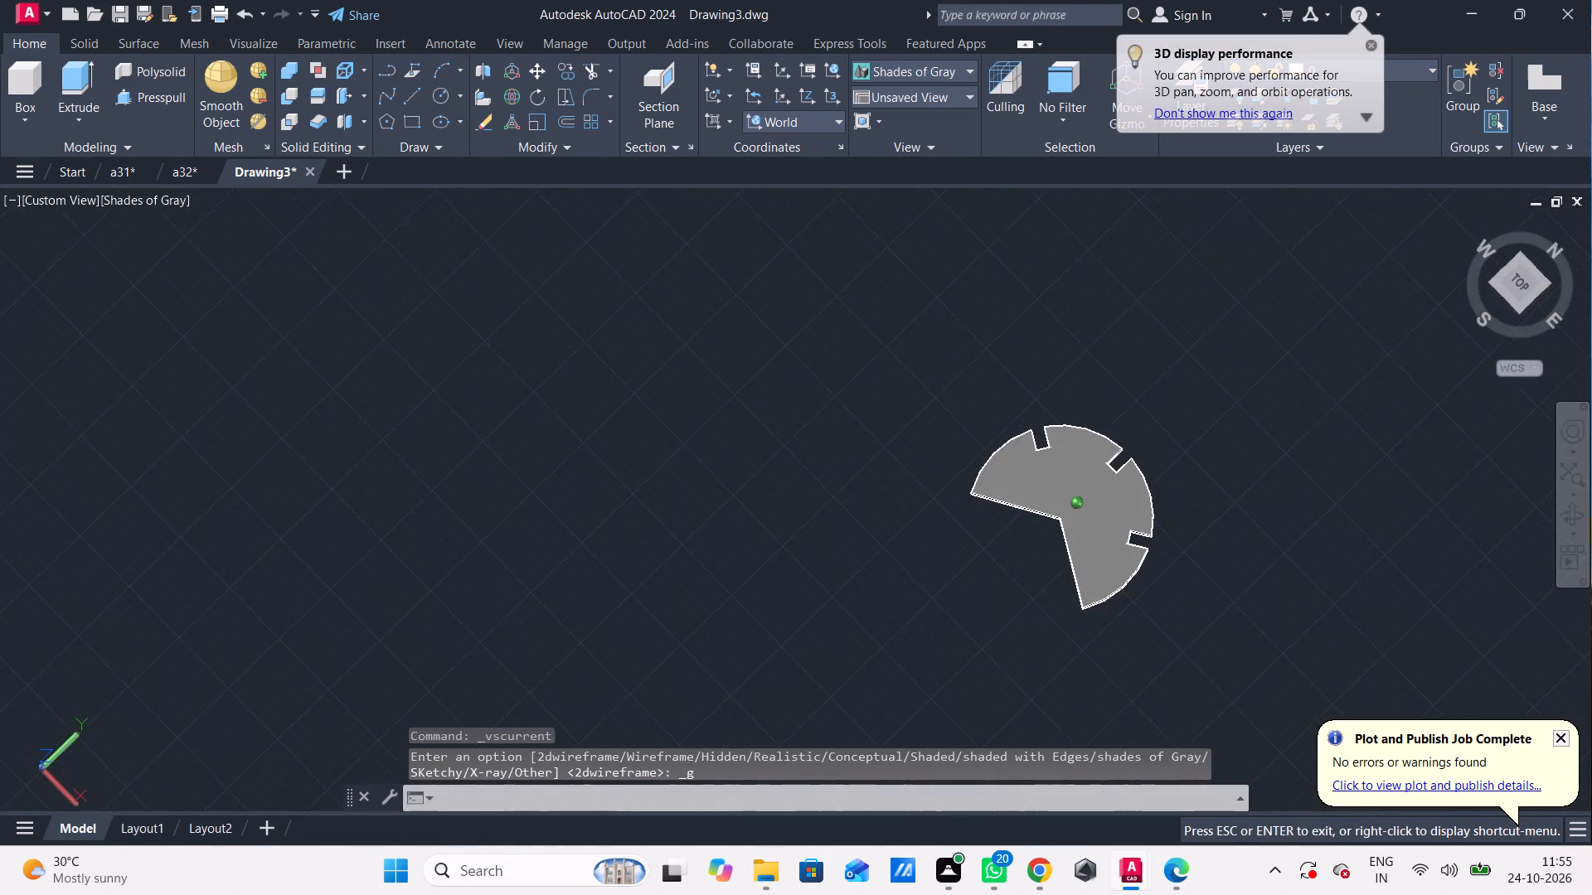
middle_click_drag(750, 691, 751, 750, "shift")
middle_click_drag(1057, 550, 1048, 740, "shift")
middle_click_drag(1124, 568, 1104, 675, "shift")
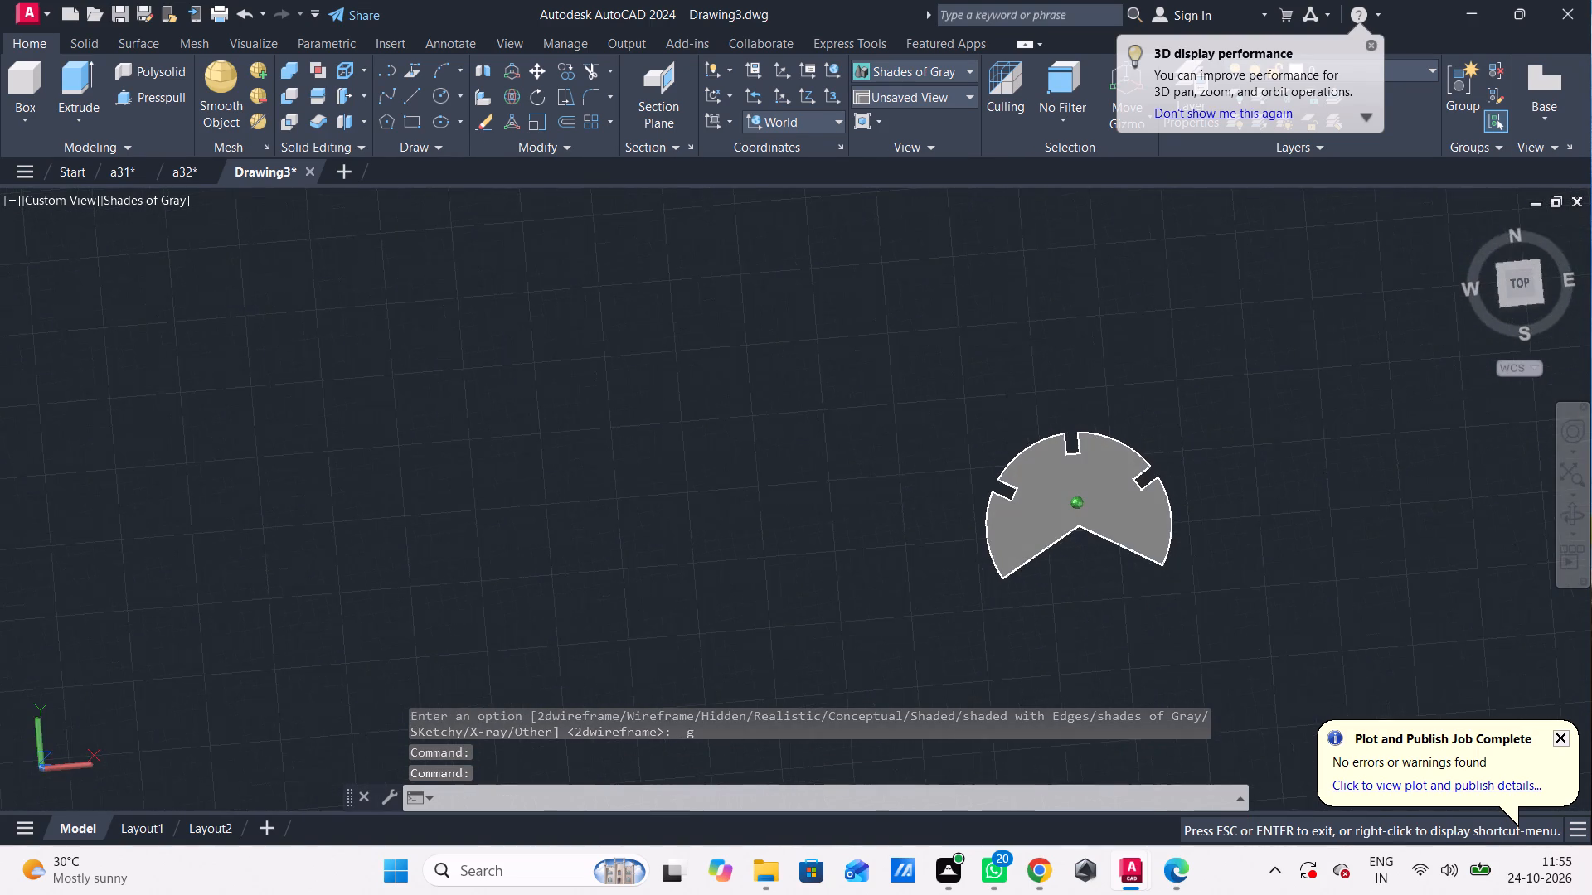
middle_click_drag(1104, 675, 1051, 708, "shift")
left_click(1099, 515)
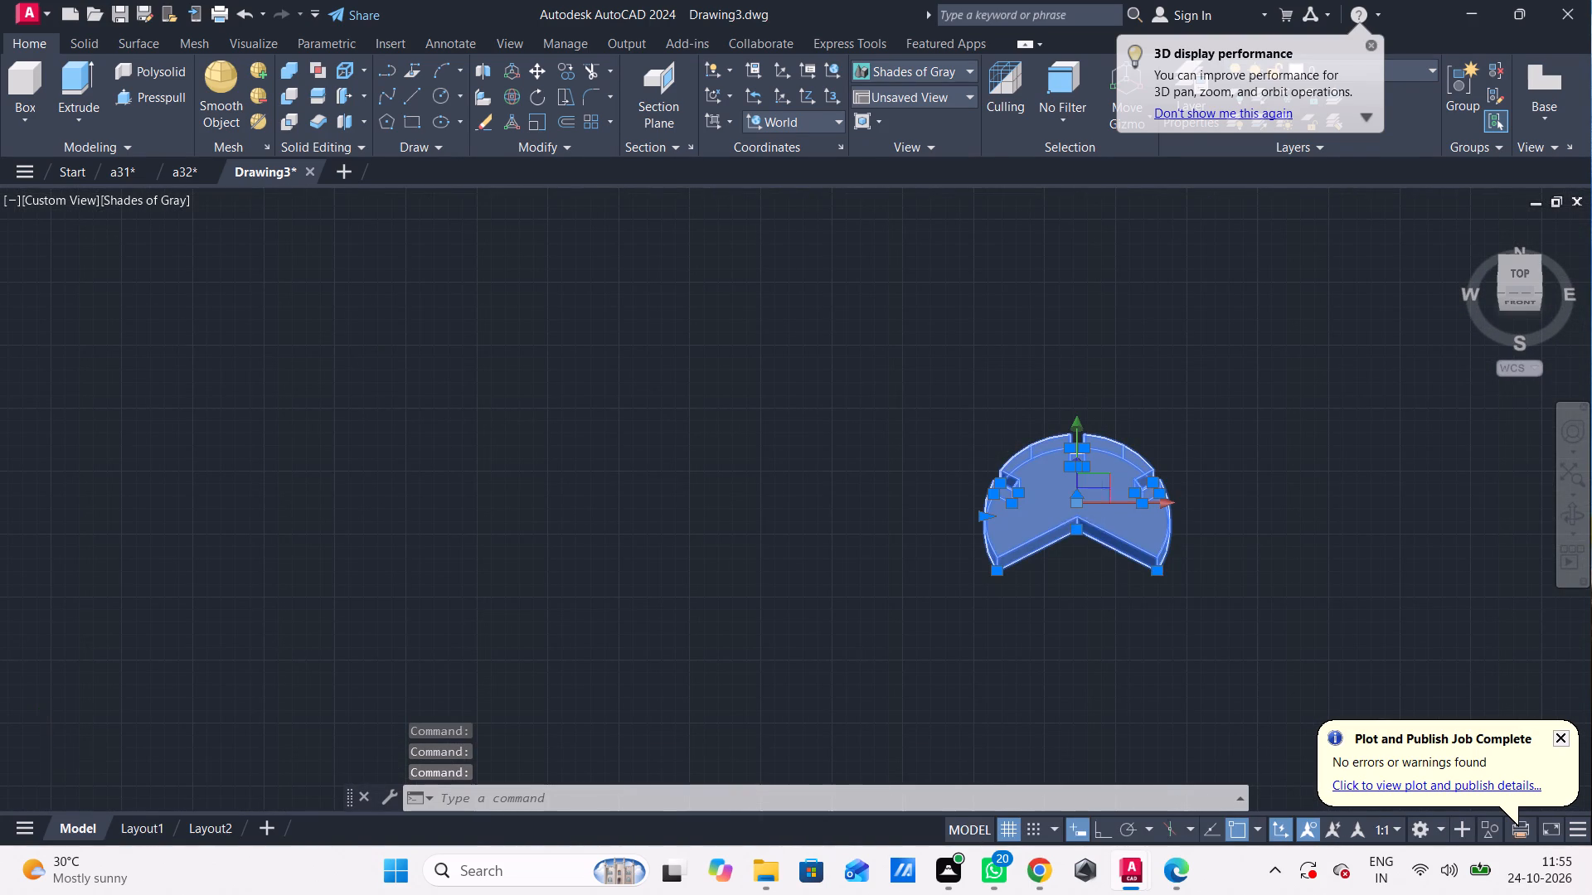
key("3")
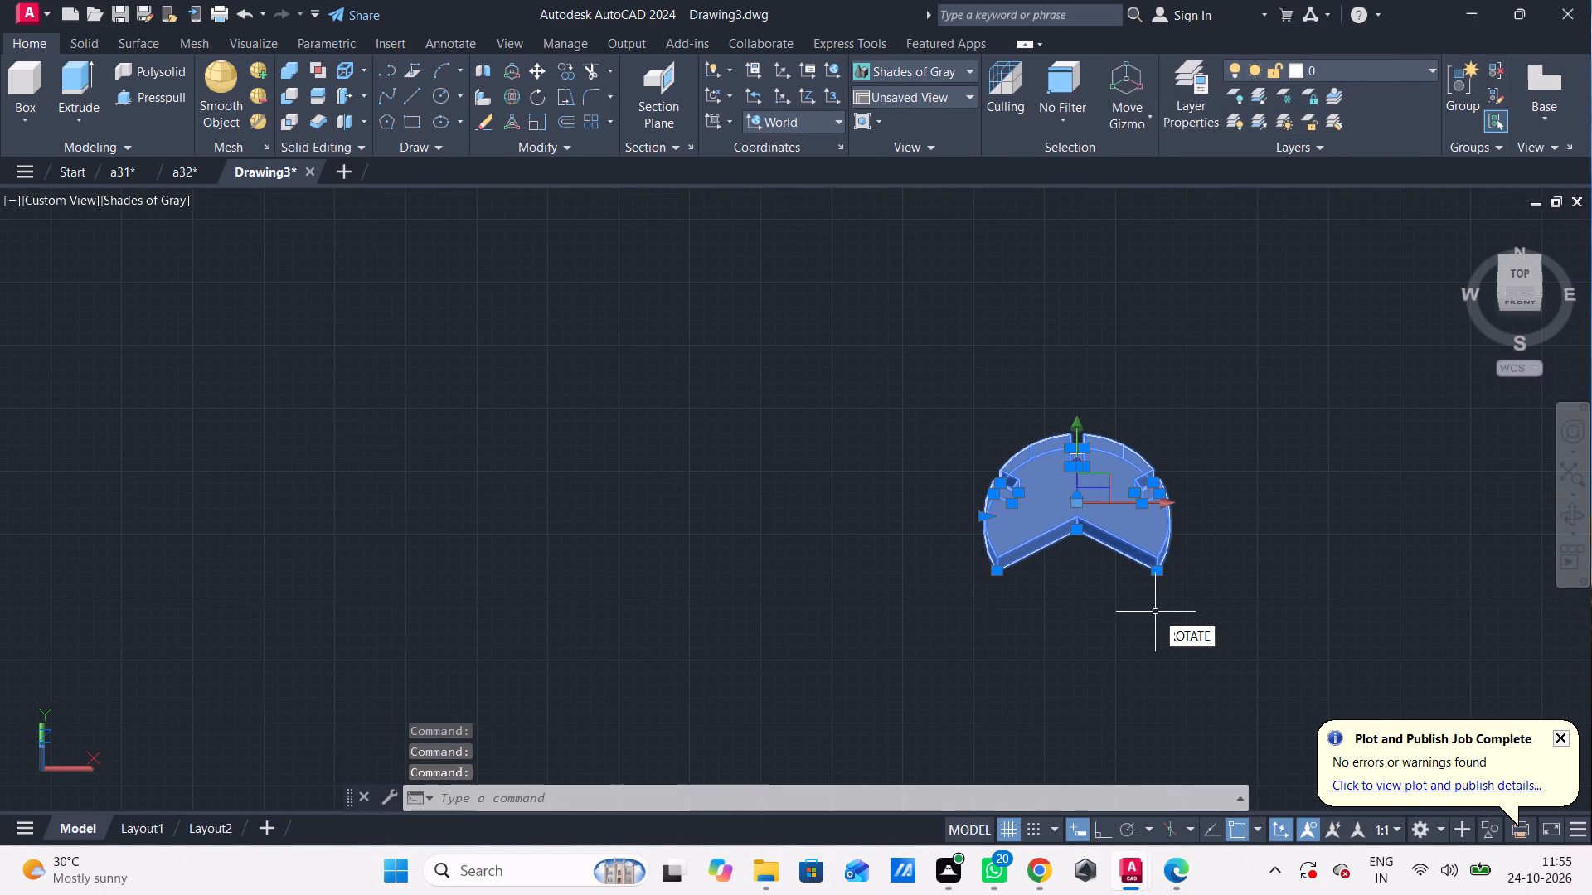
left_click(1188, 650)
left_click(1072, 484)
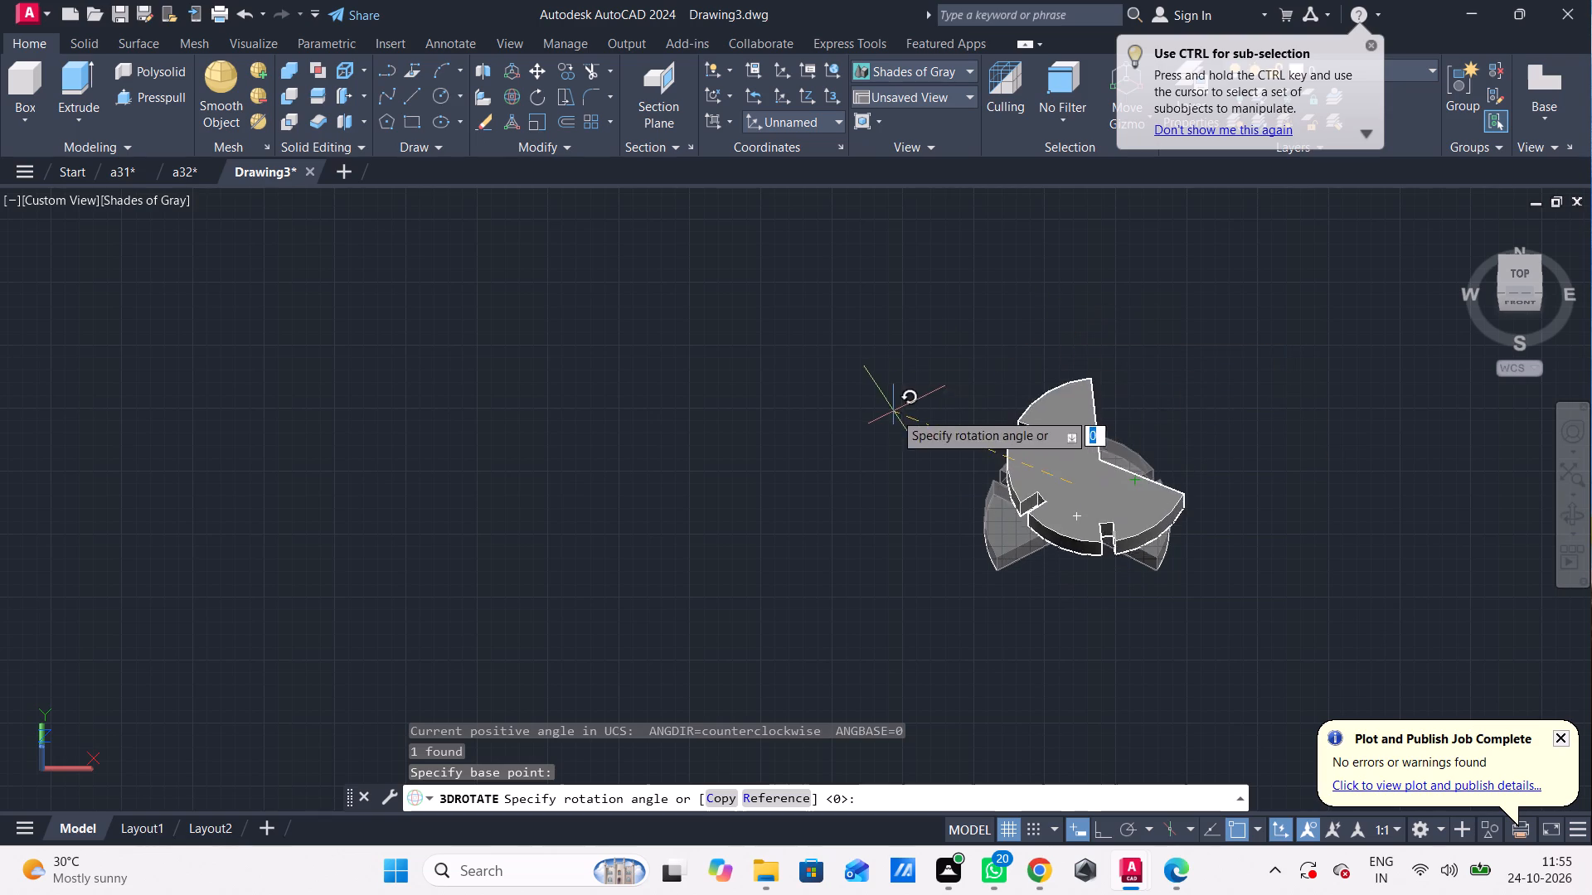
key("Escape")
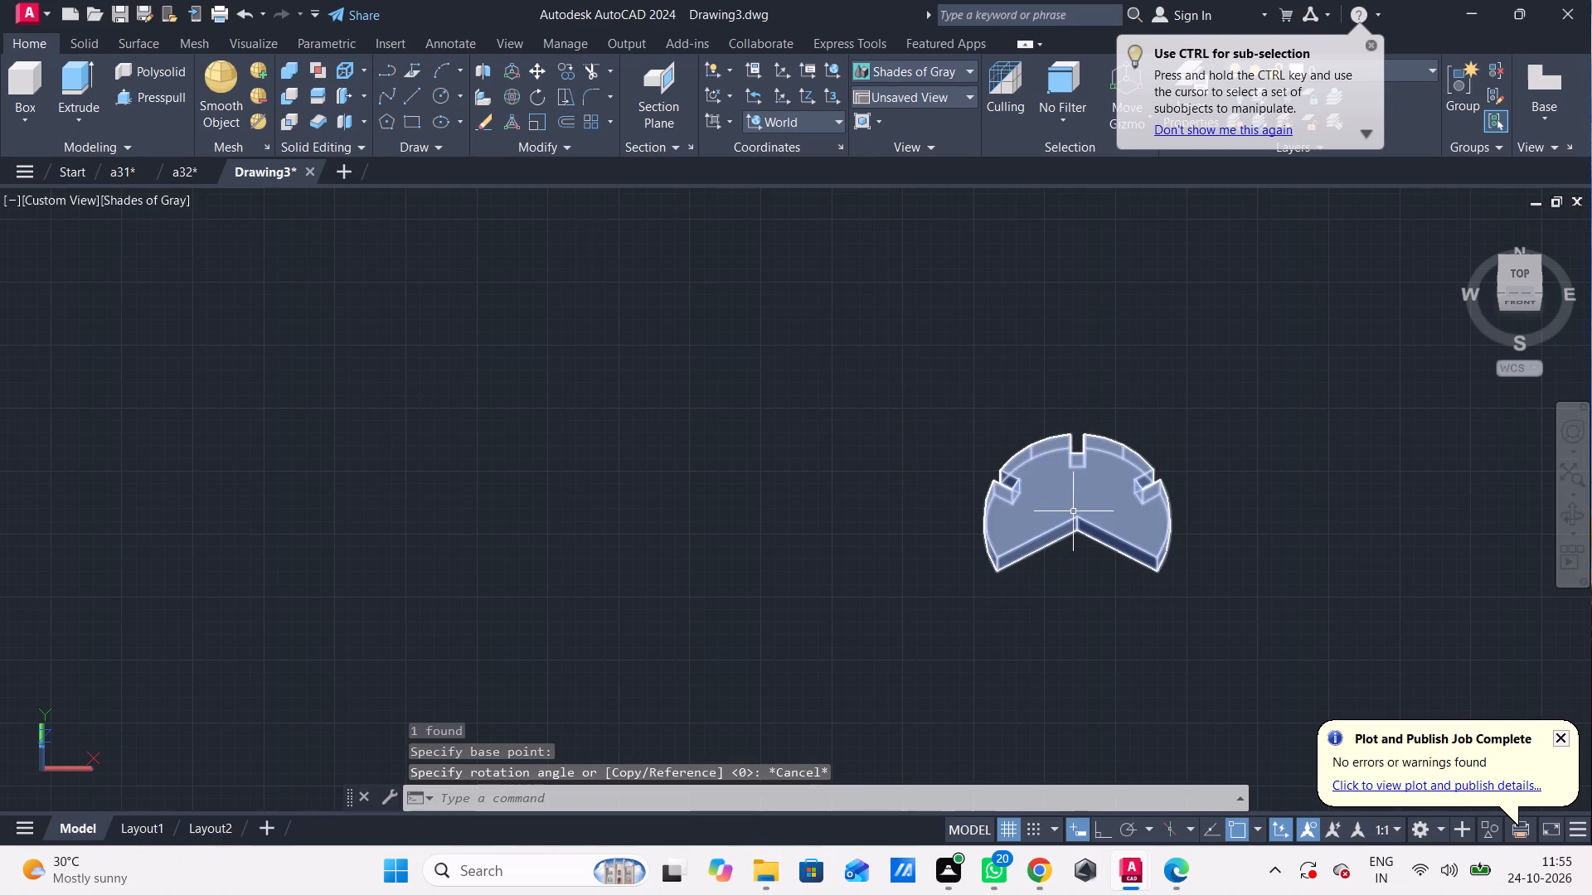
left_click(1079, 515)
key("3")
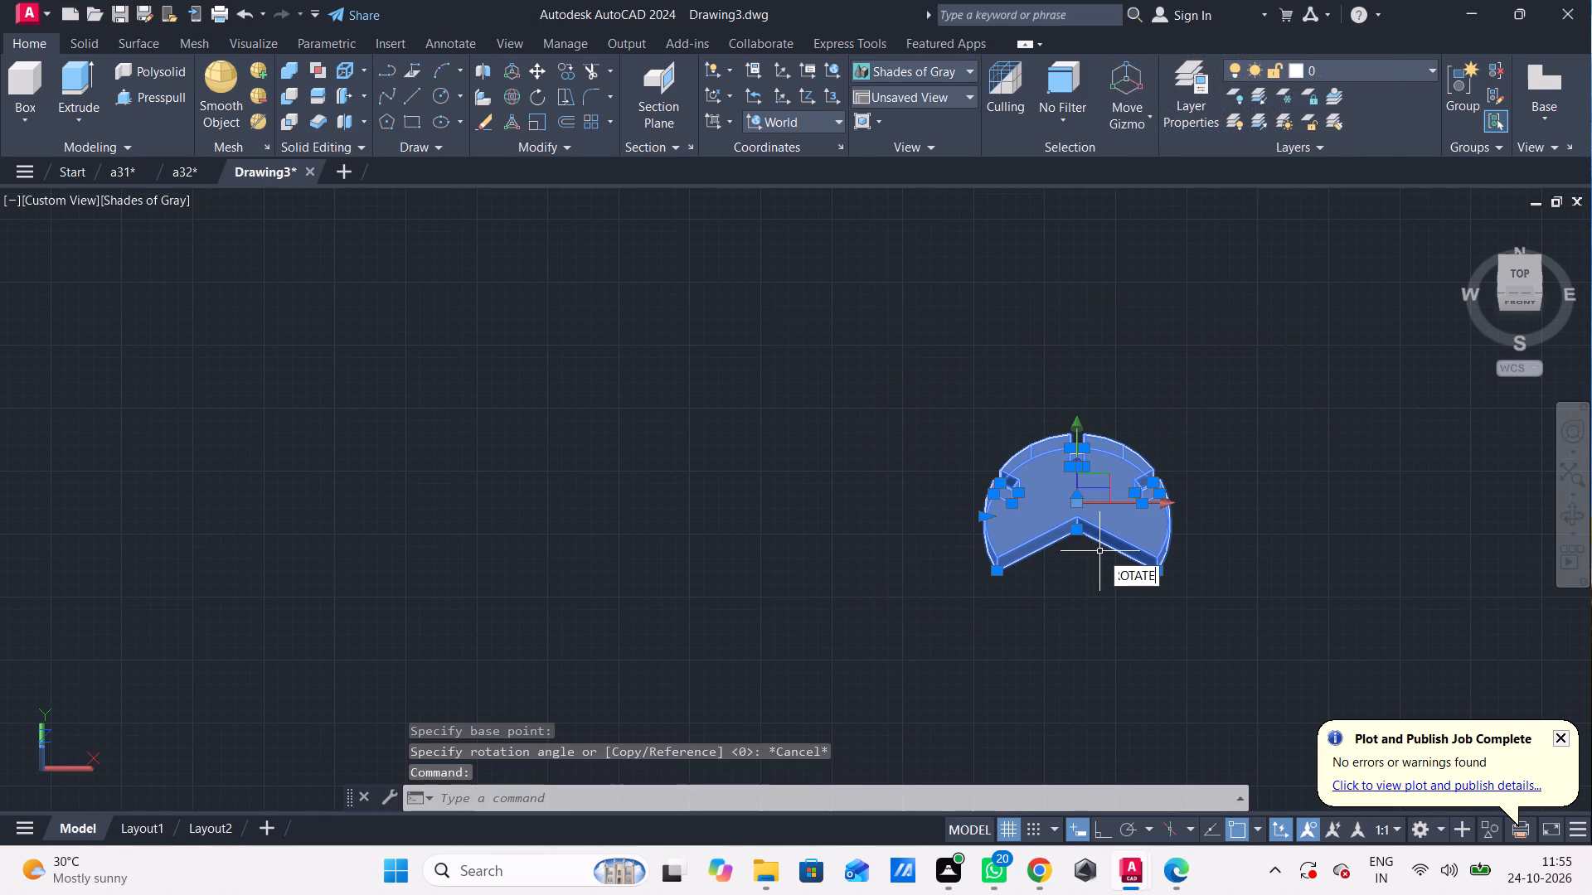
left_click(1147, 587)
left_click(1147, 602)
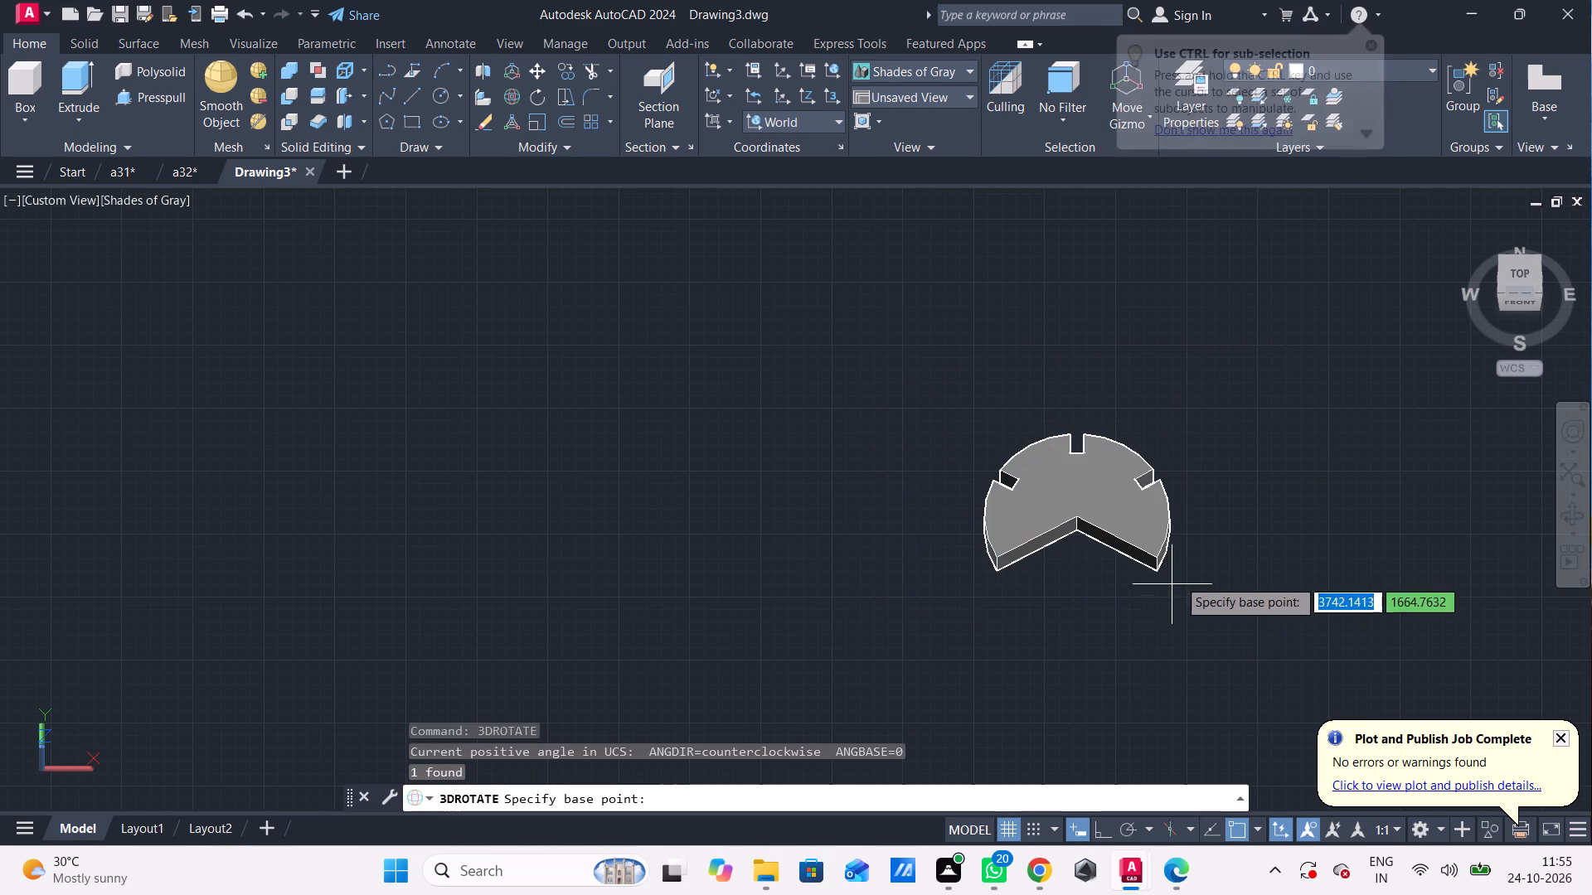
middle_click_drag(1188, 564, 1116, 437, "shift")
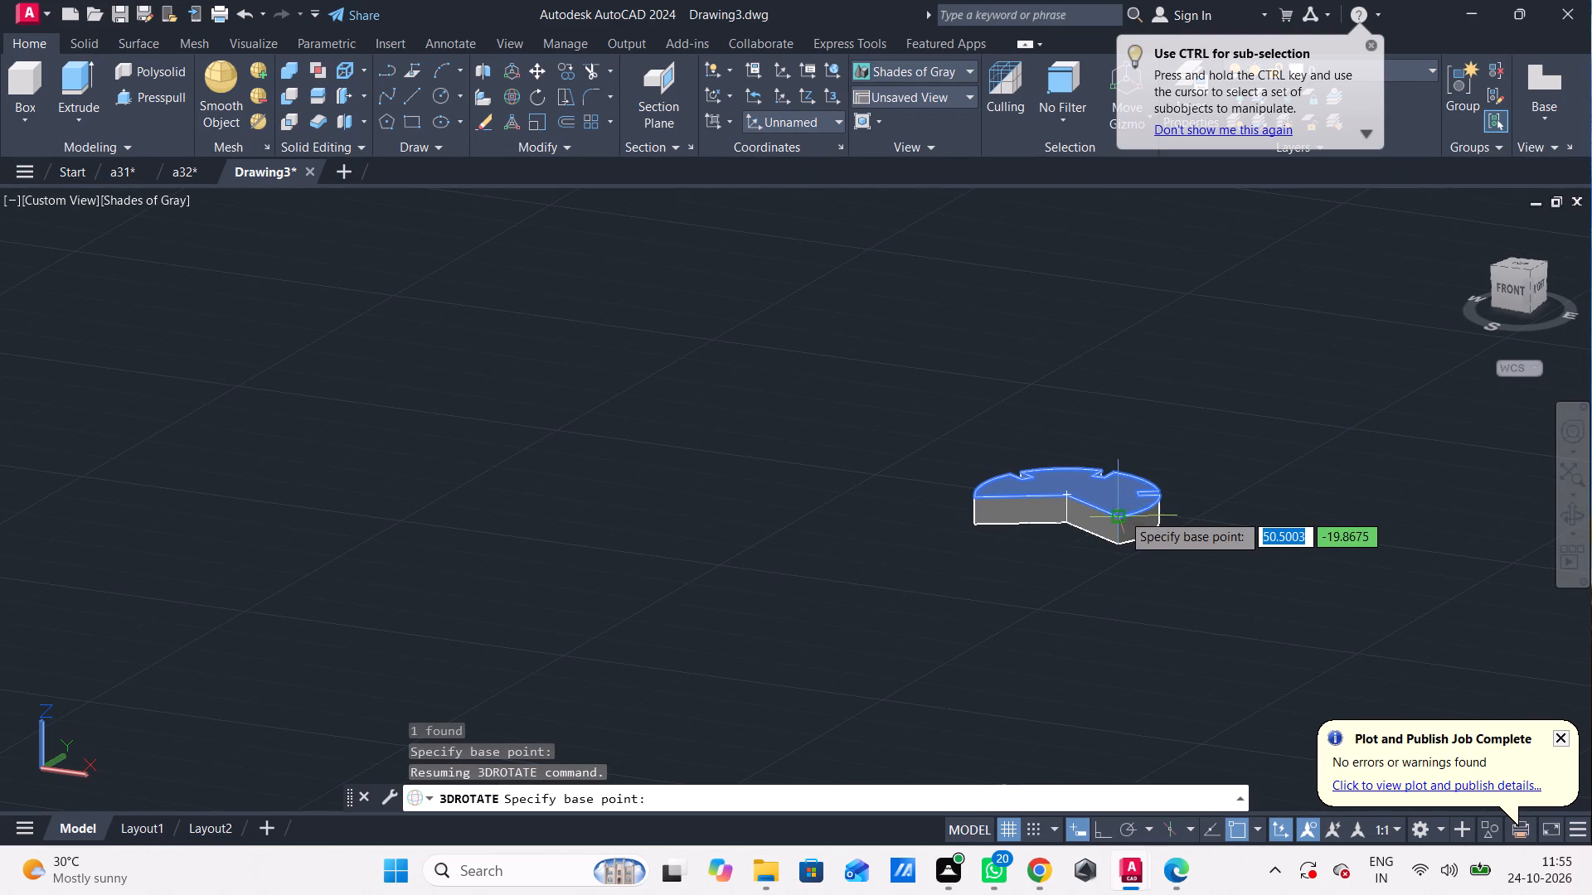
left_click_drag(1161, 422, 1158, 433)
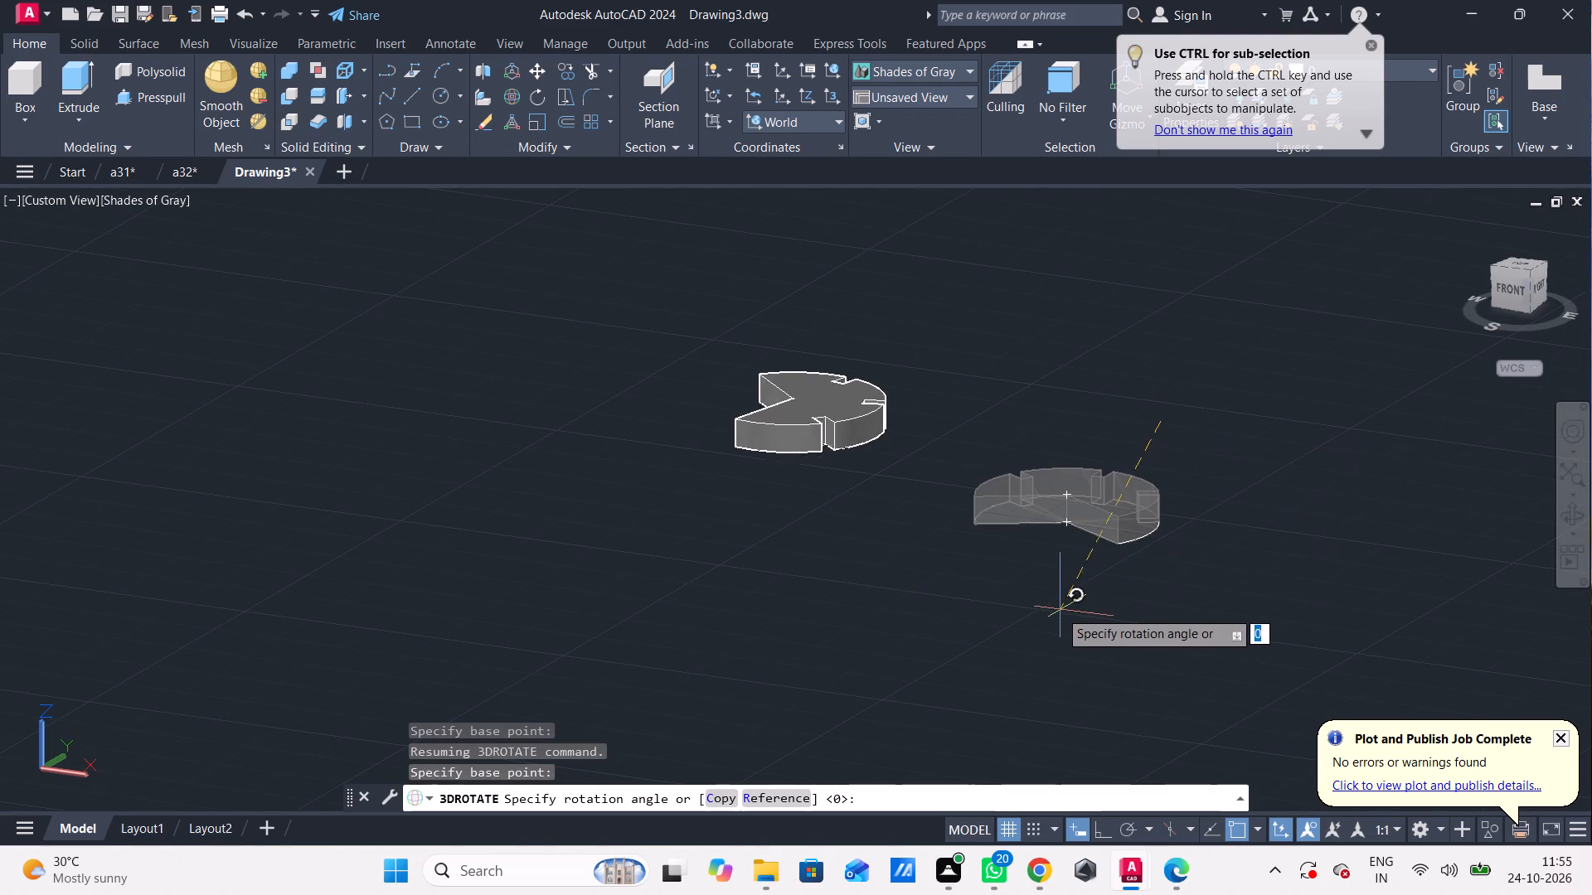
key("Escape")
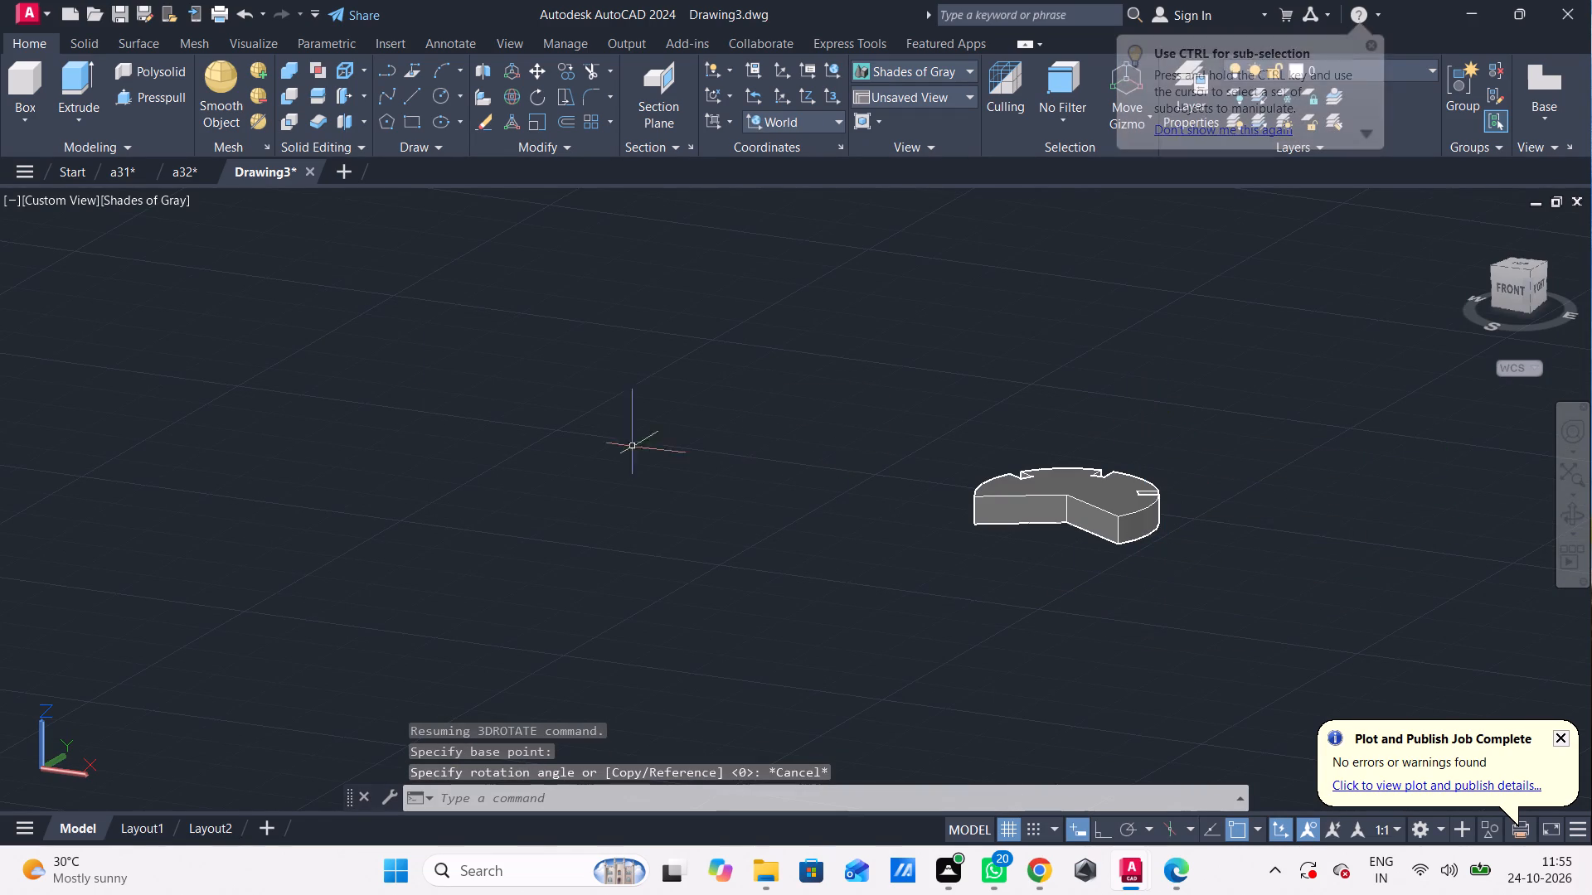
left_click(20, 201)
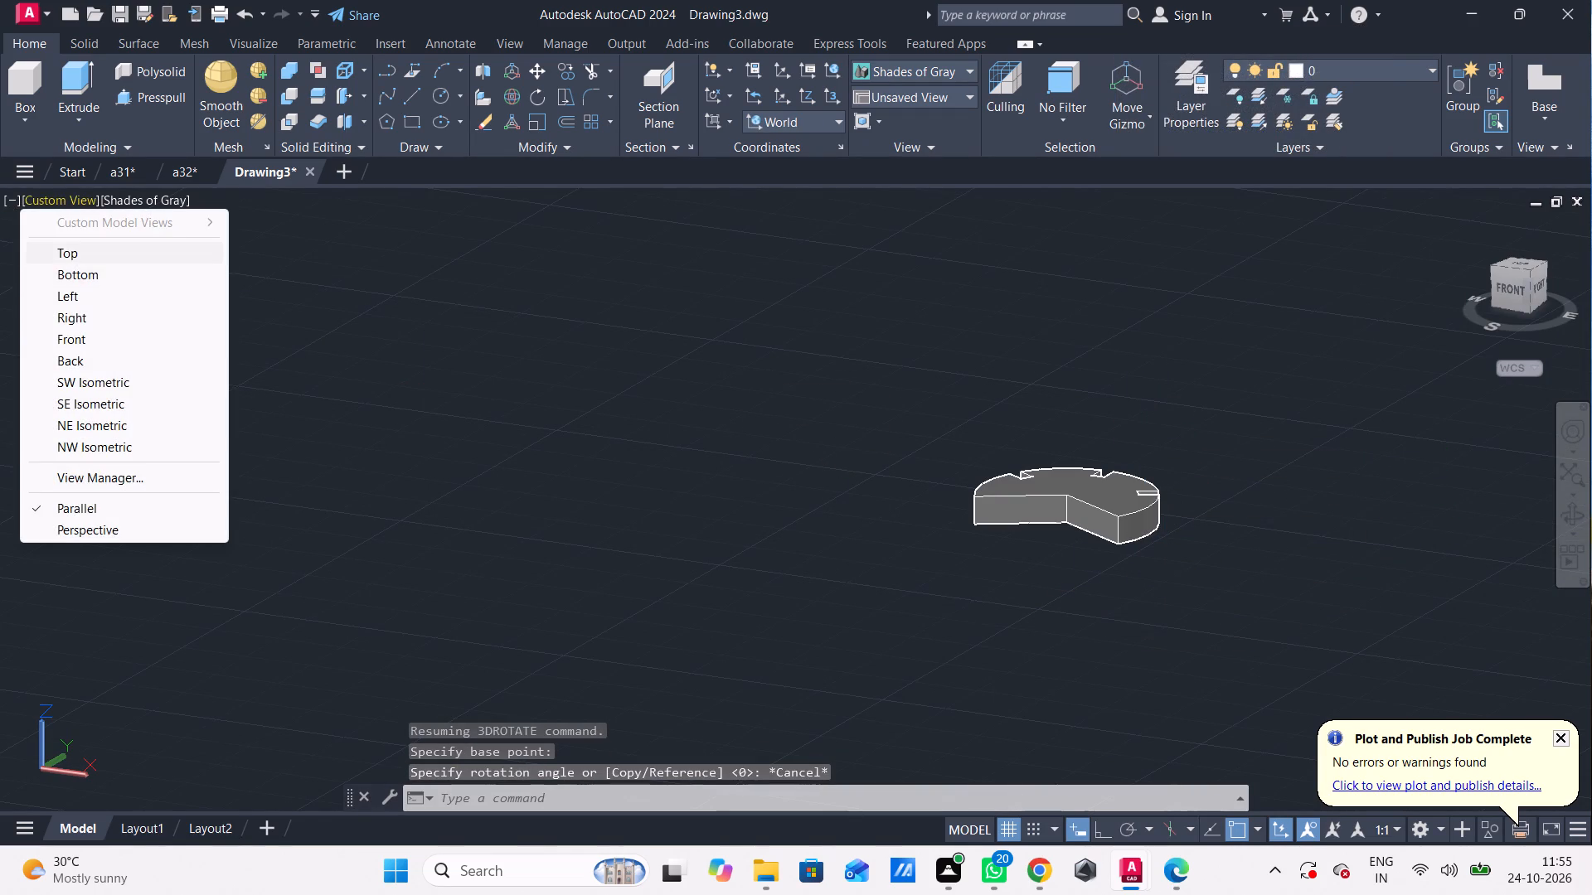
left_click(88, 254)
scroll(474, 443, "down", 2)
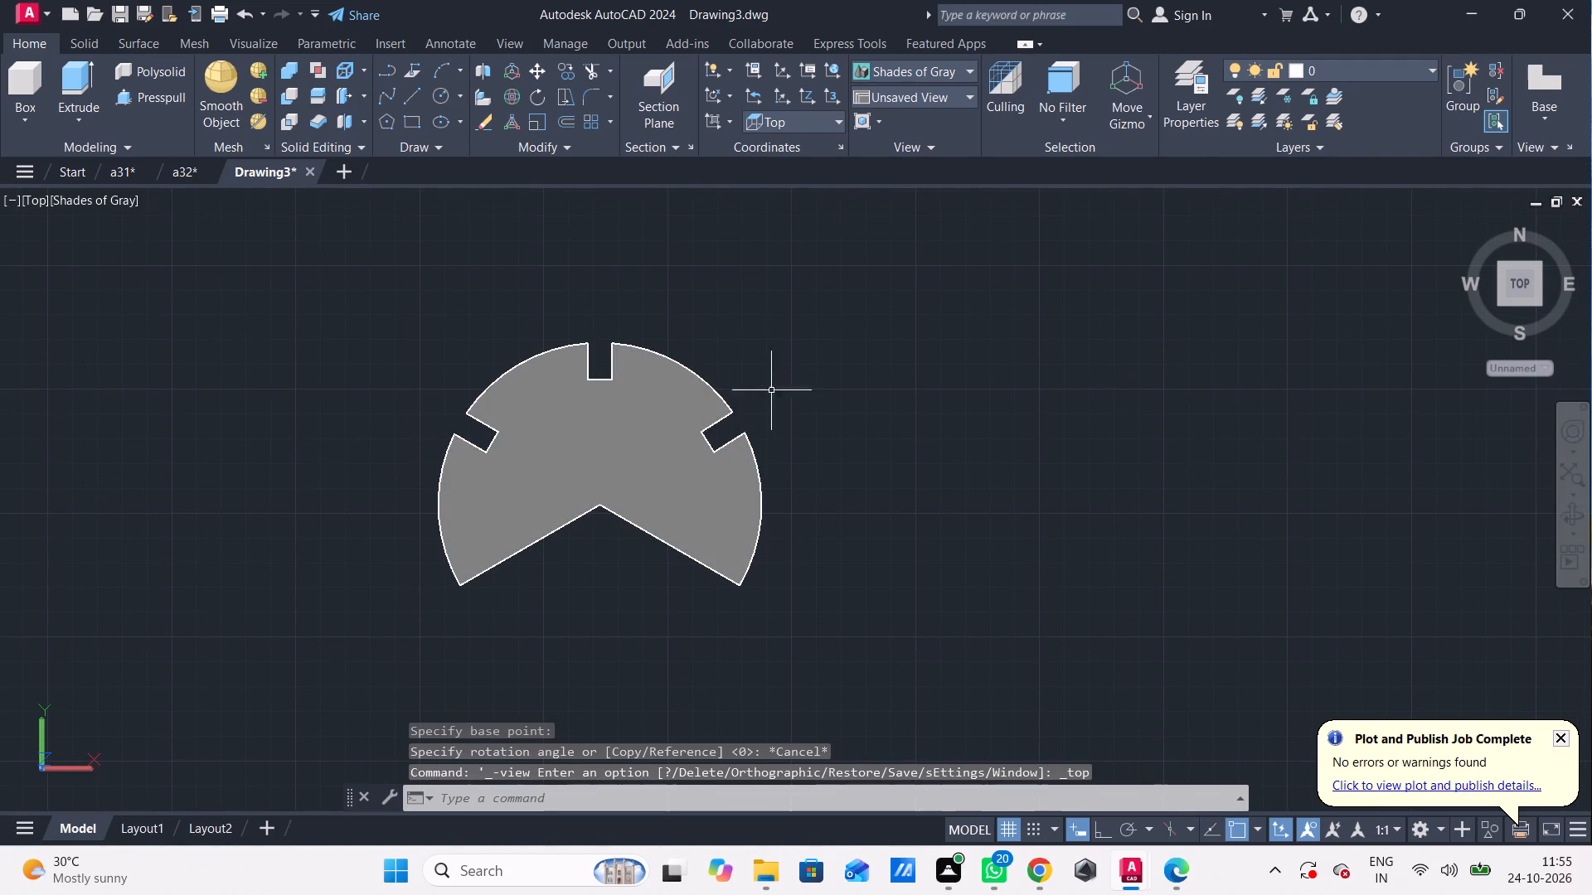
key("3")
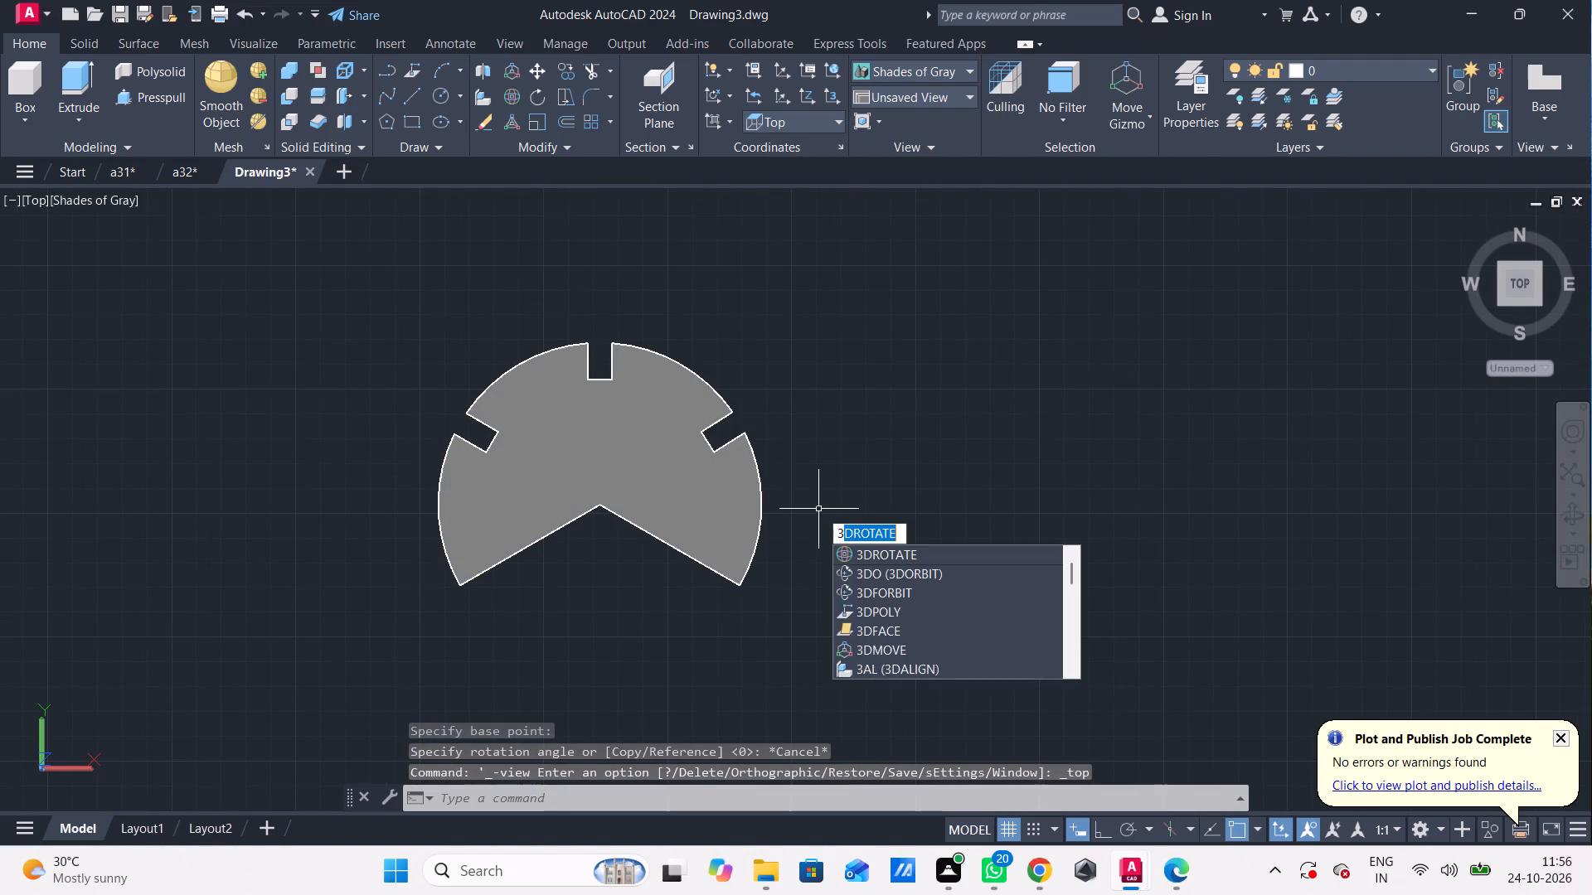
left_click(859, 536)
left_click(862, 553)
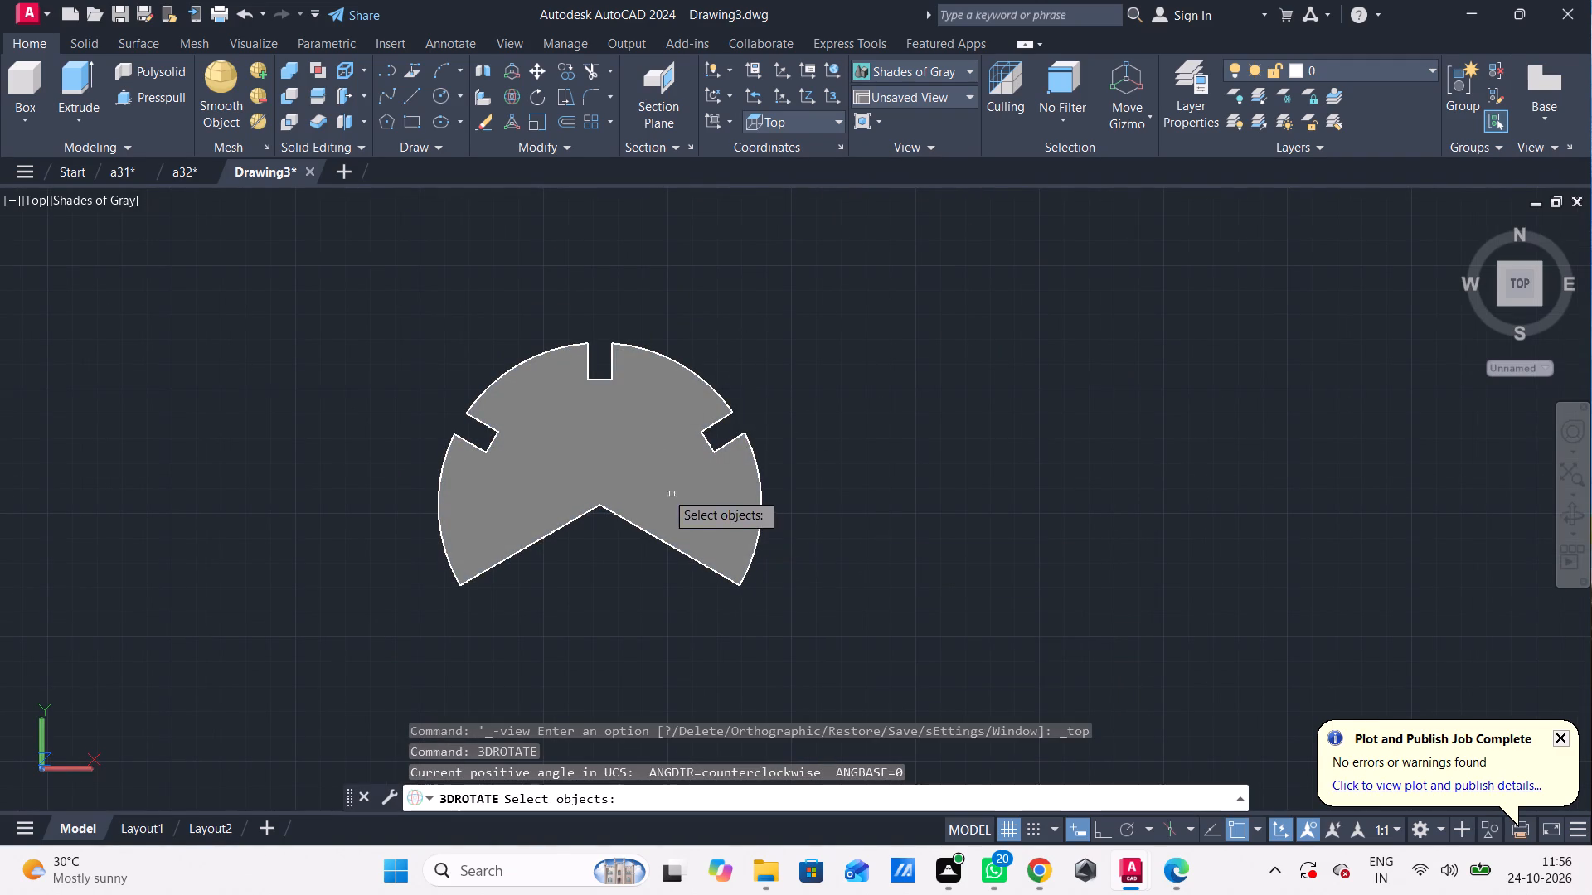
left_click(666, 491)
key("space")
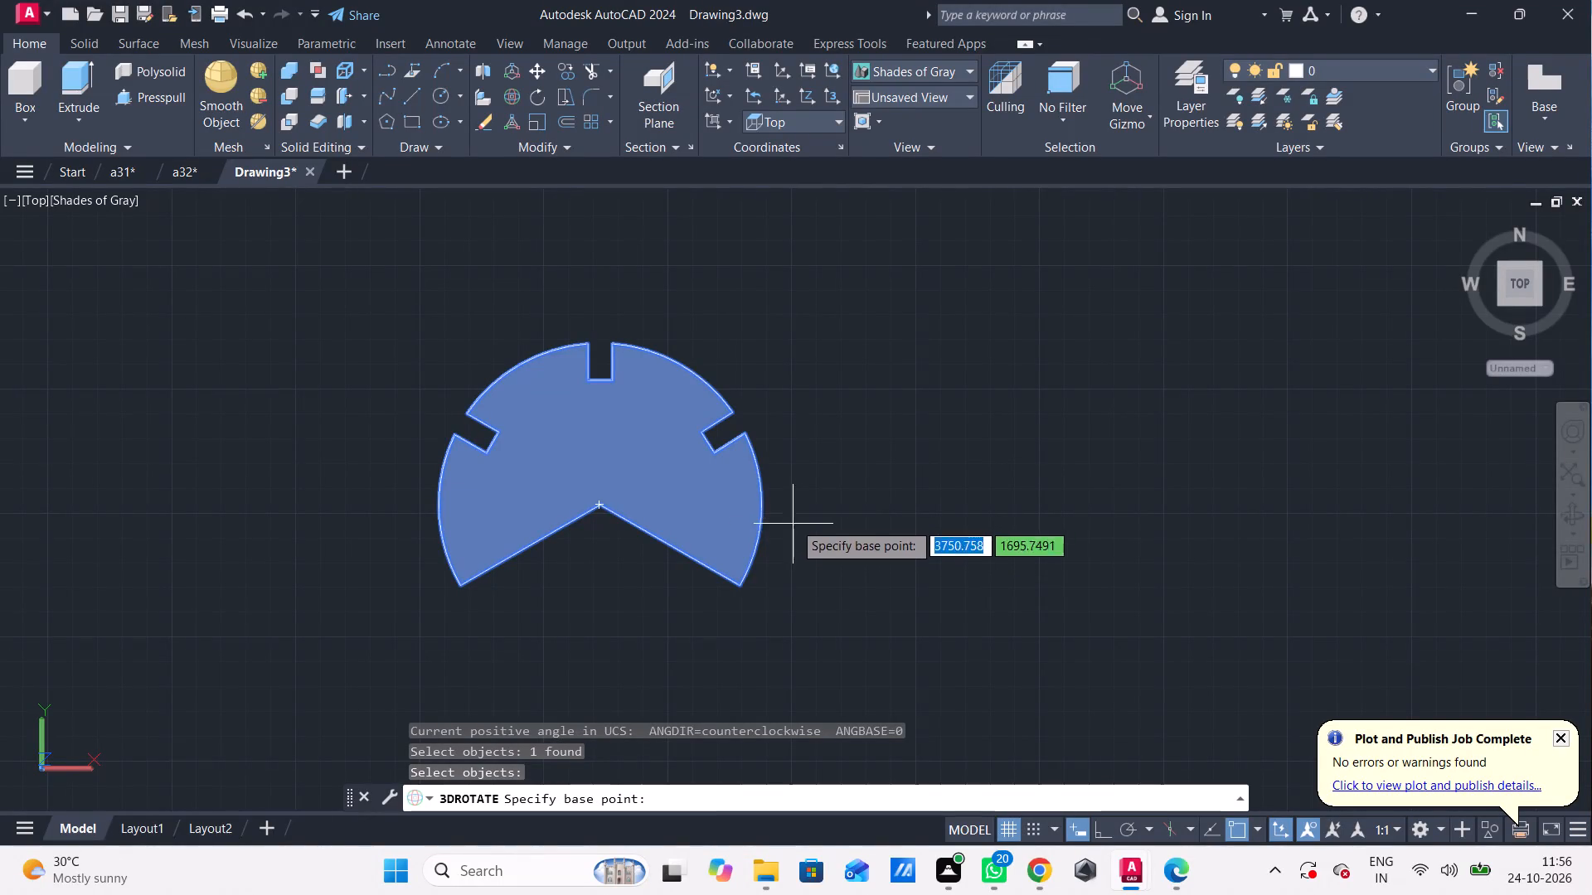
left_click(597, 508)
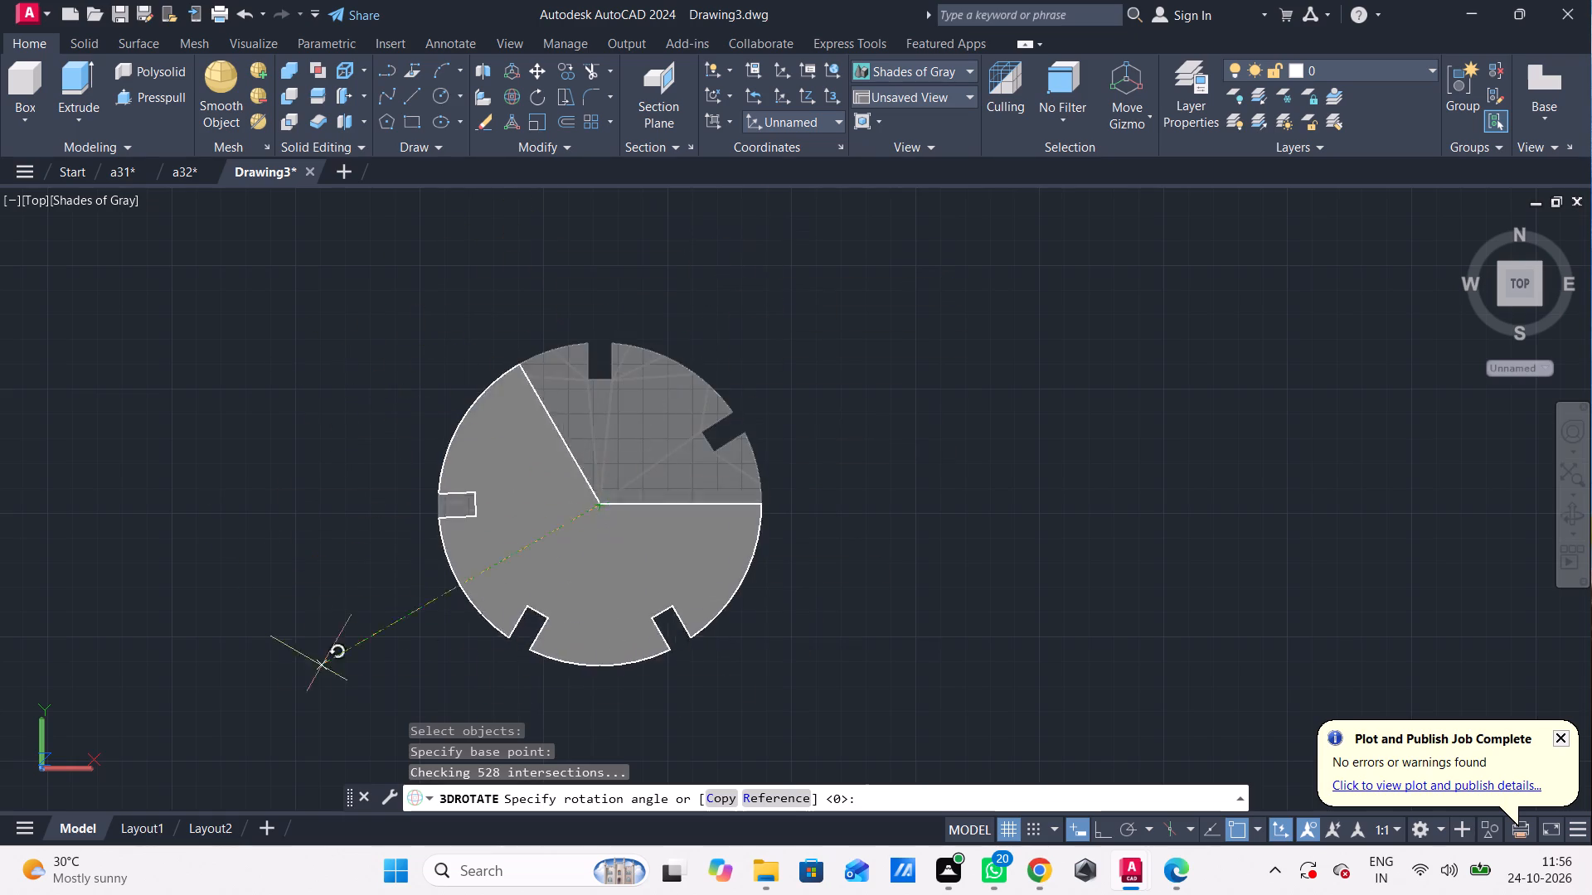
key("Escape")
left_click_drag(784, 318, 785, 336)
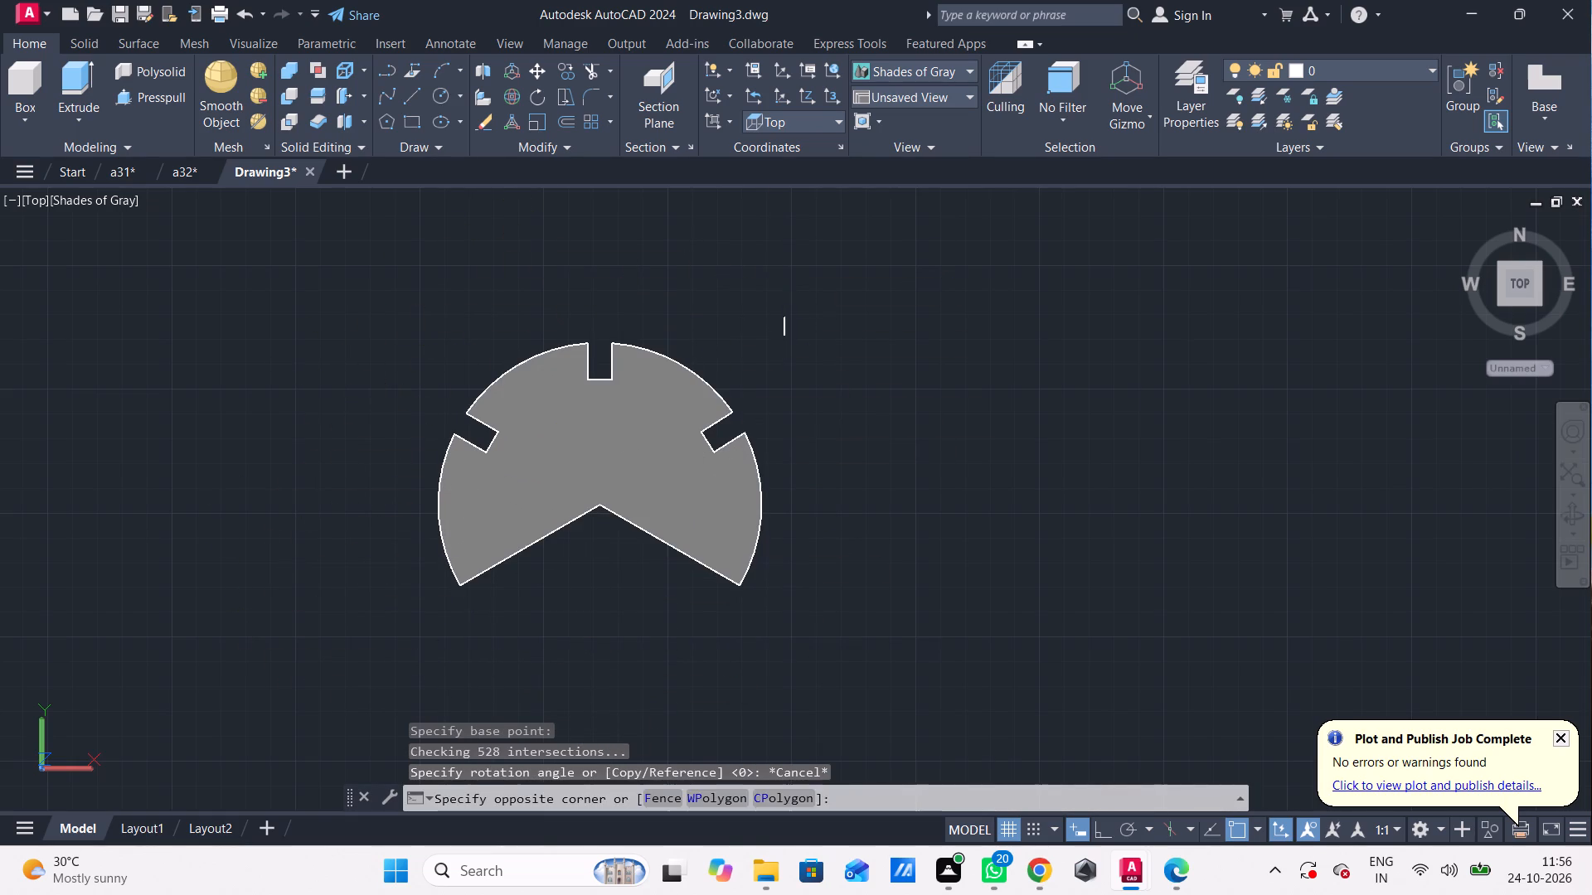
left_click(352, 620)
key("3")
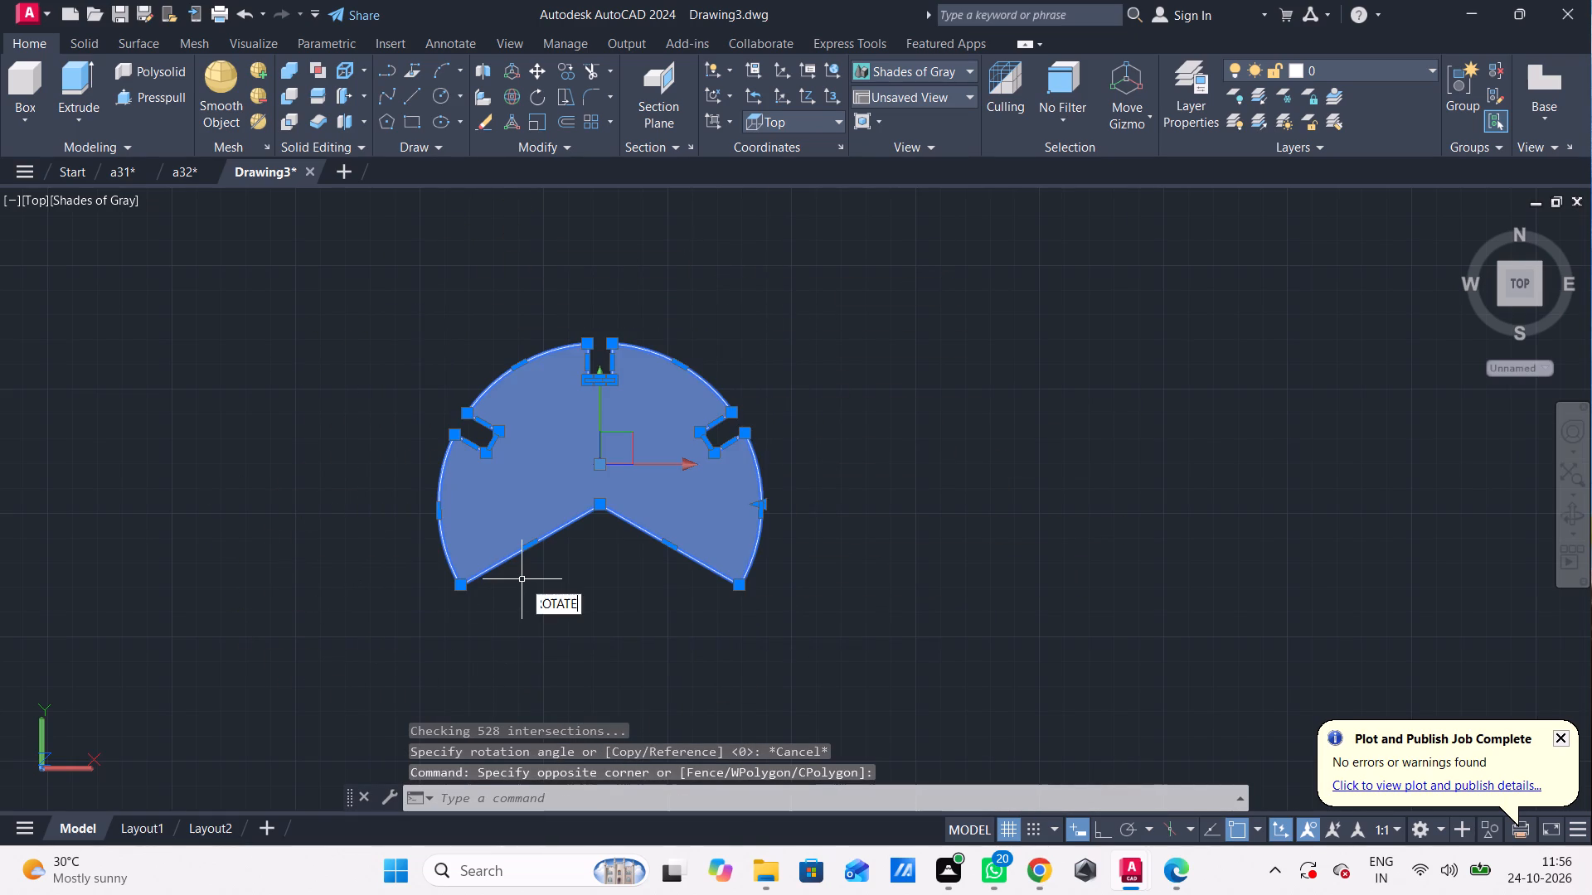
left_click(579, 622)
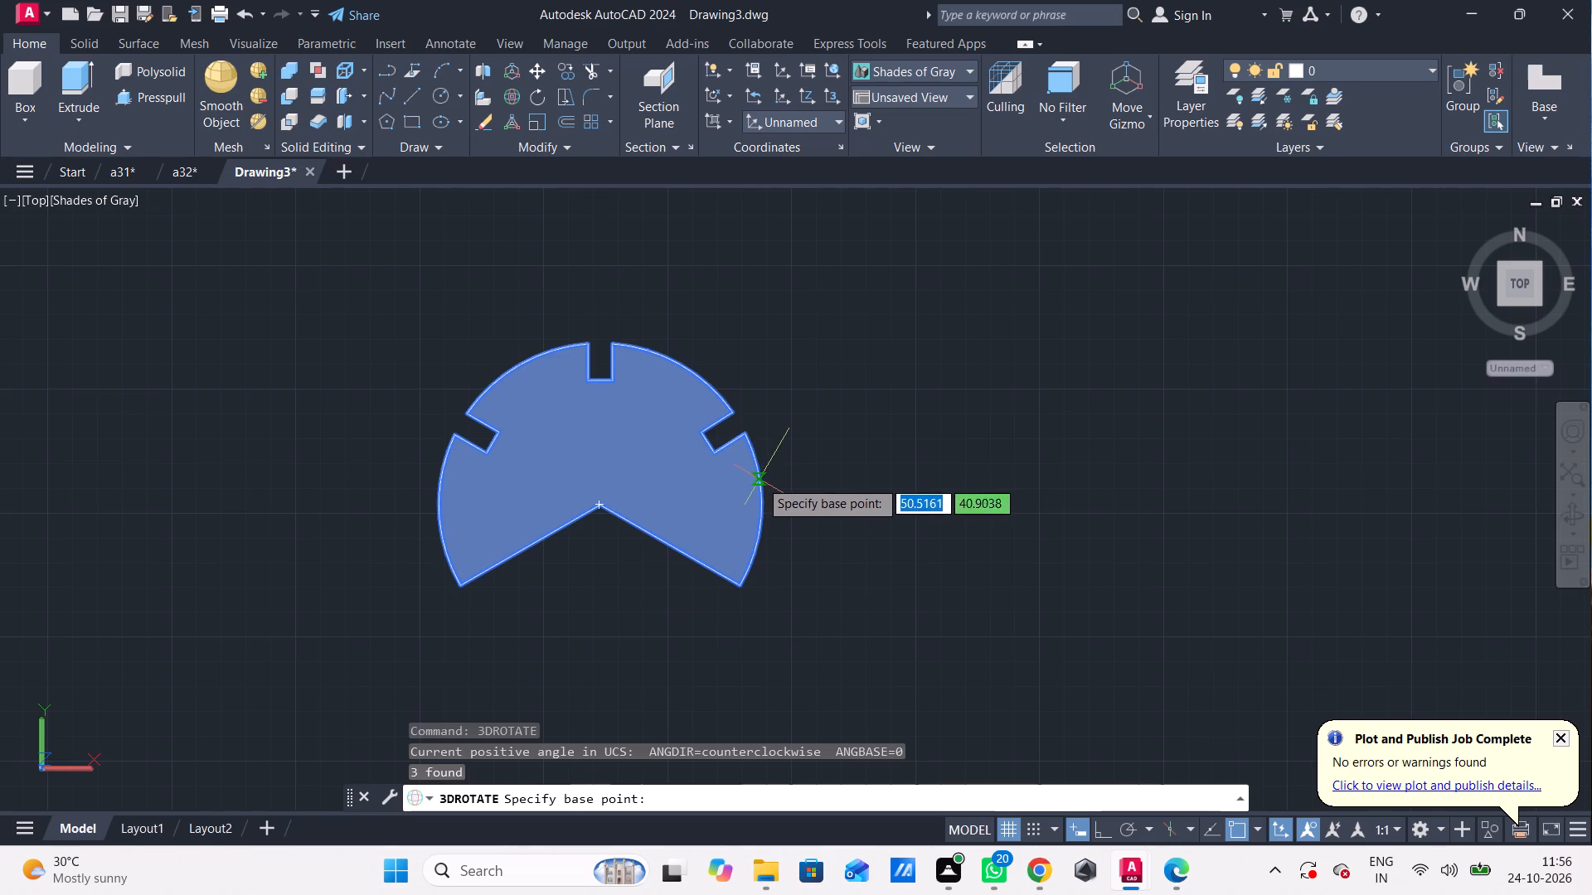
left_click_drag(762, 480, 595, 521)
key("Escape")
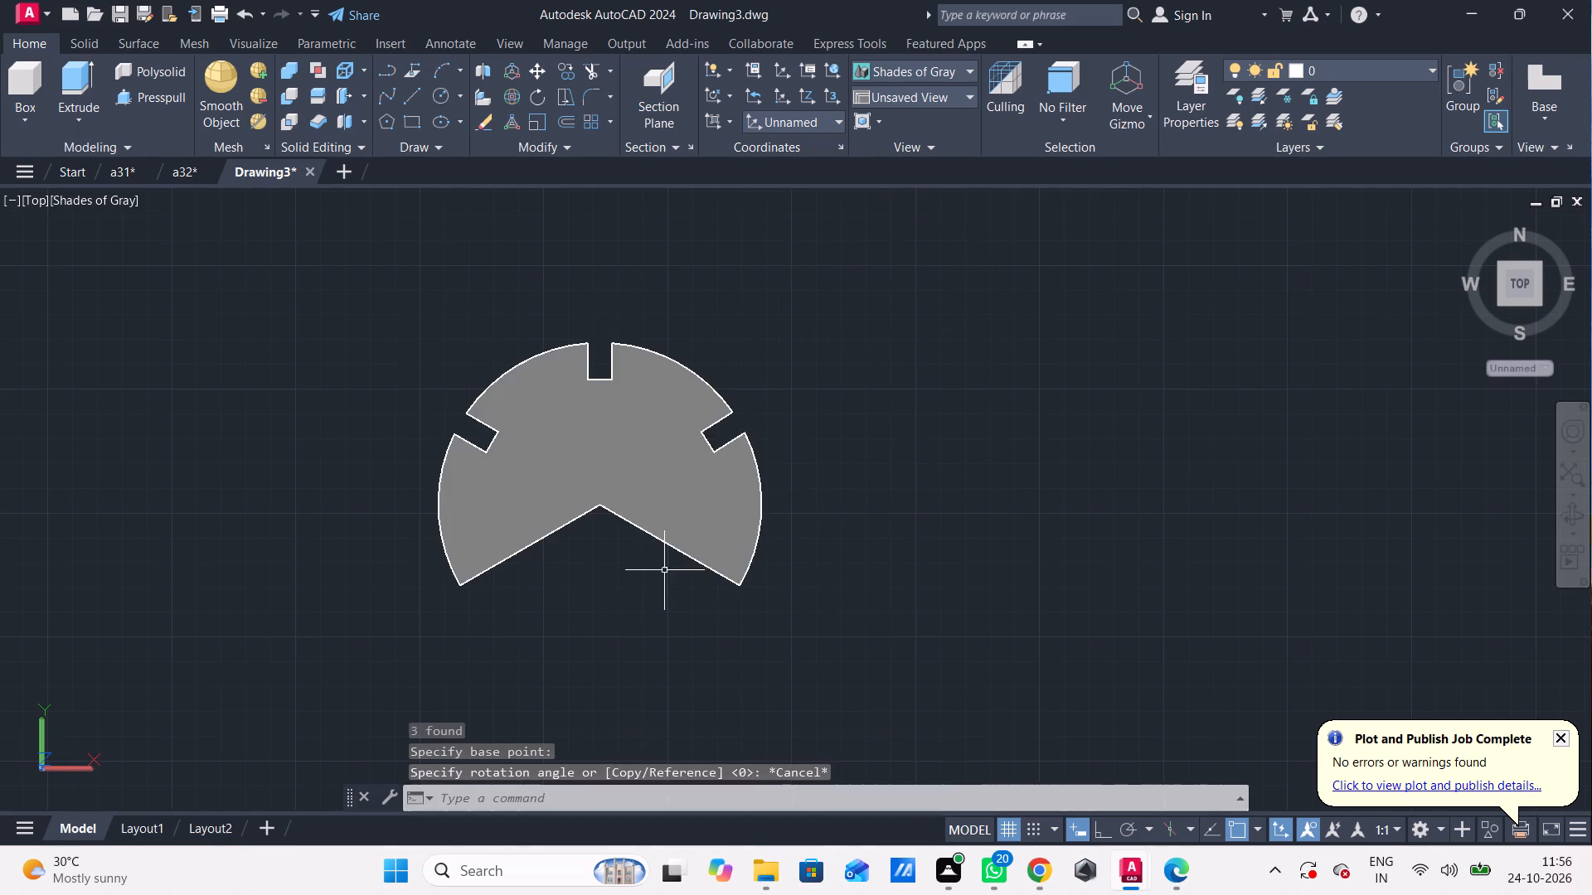
Set the model view to Front.
left_click(26, 198)
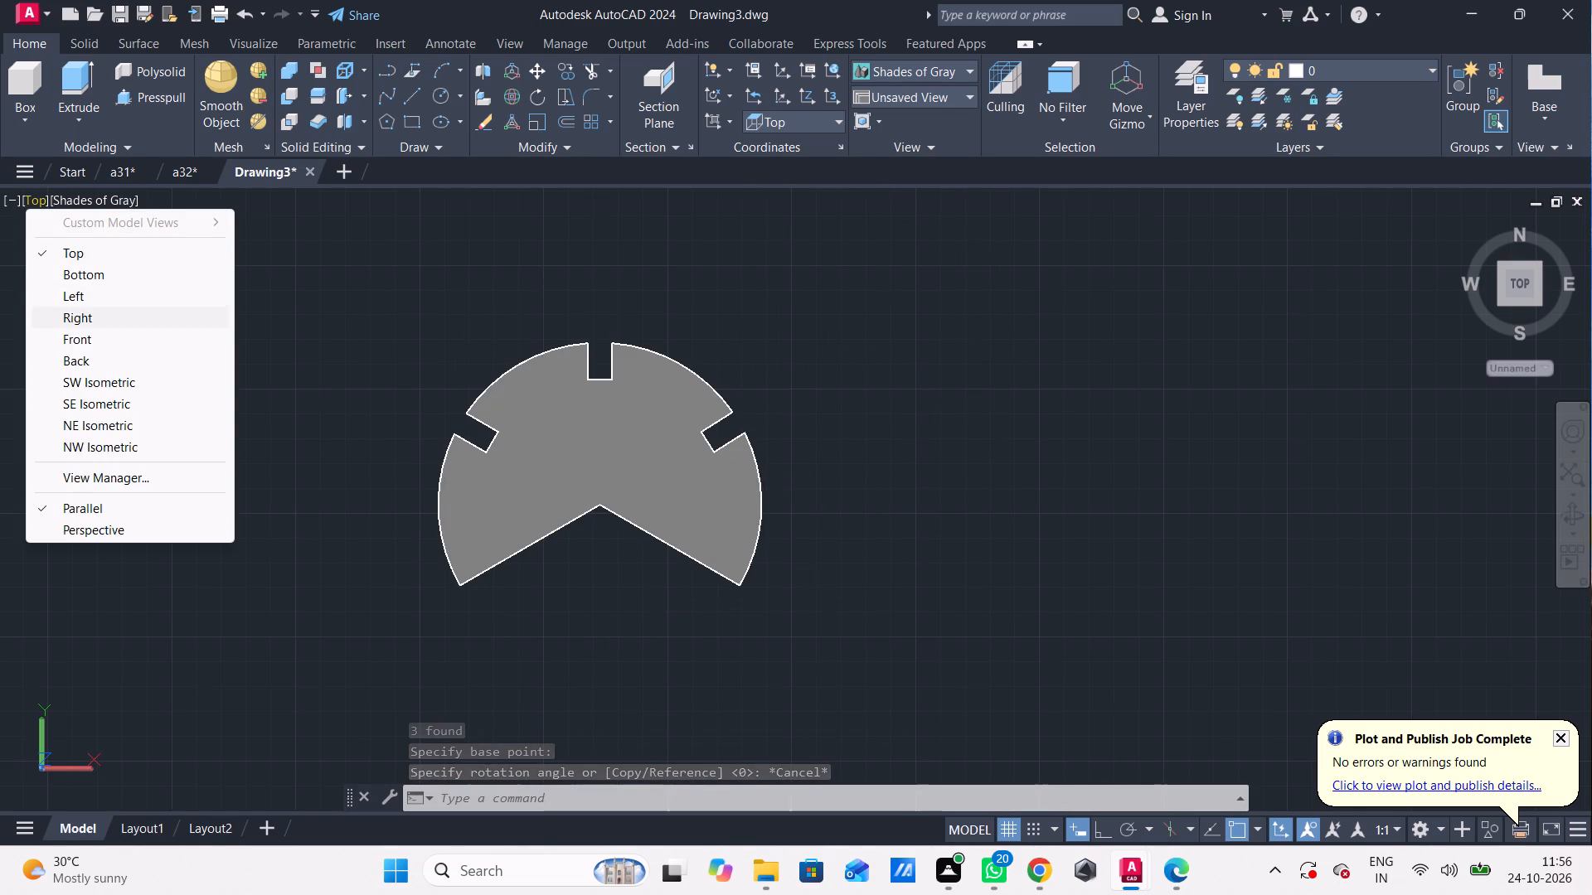
left_click(101, 341)
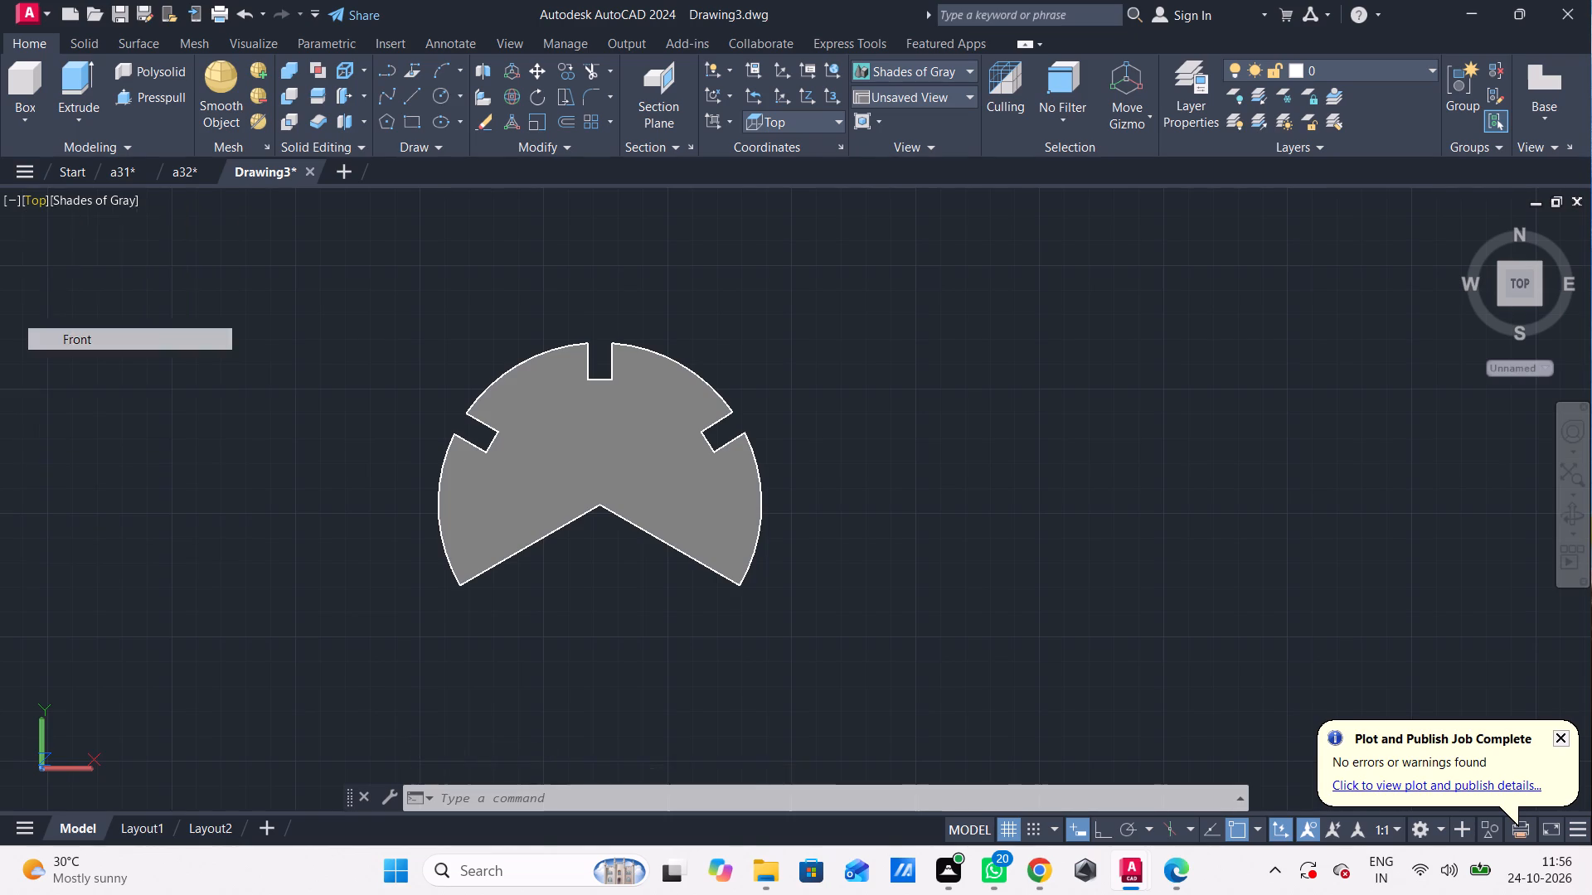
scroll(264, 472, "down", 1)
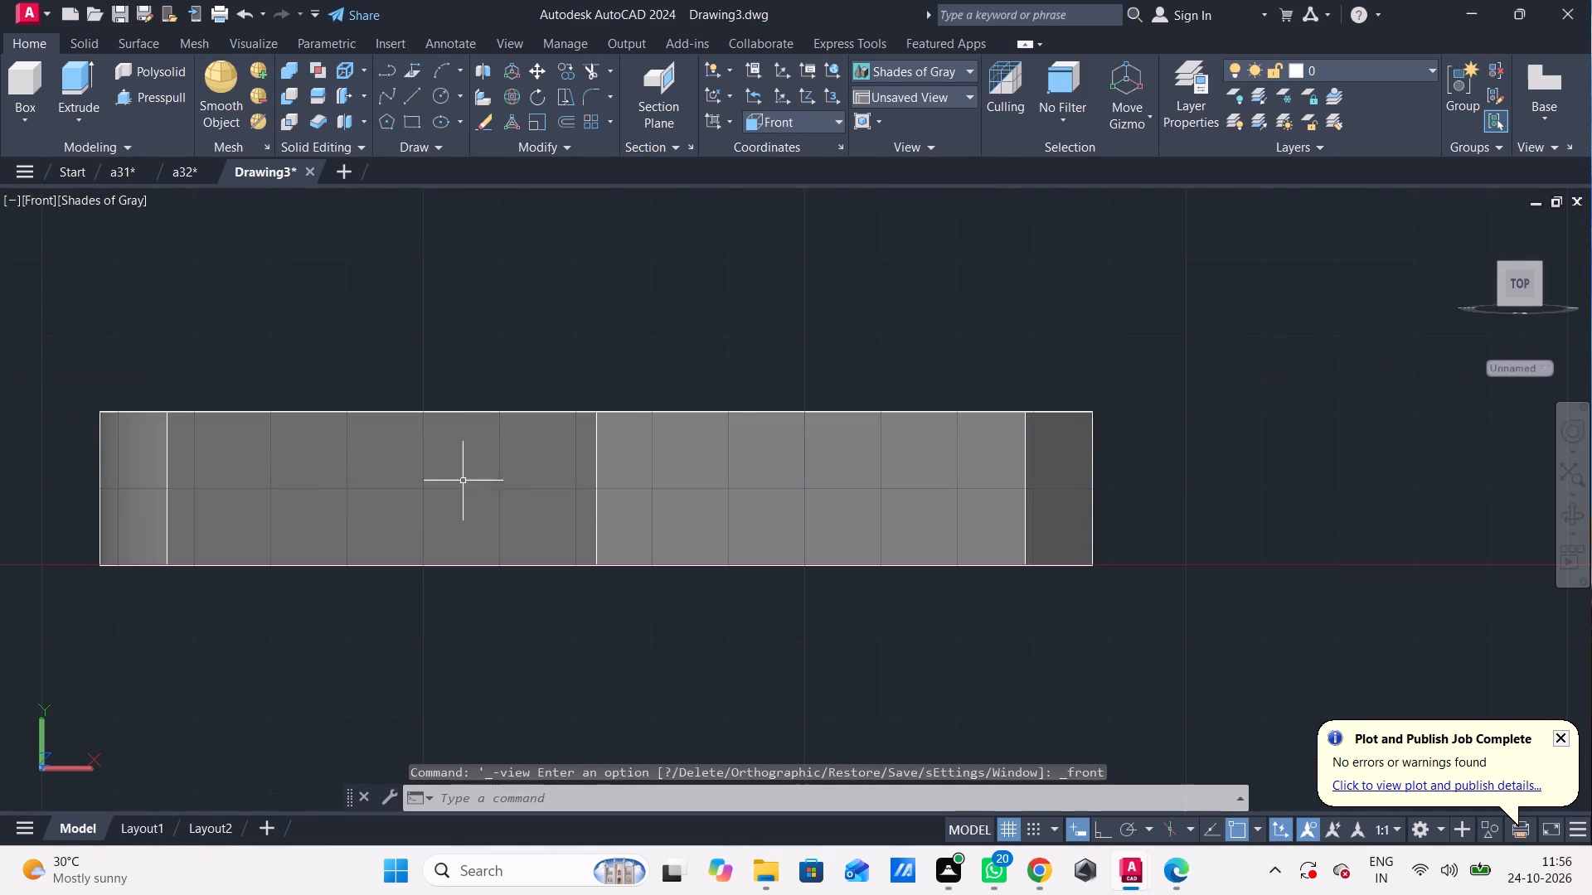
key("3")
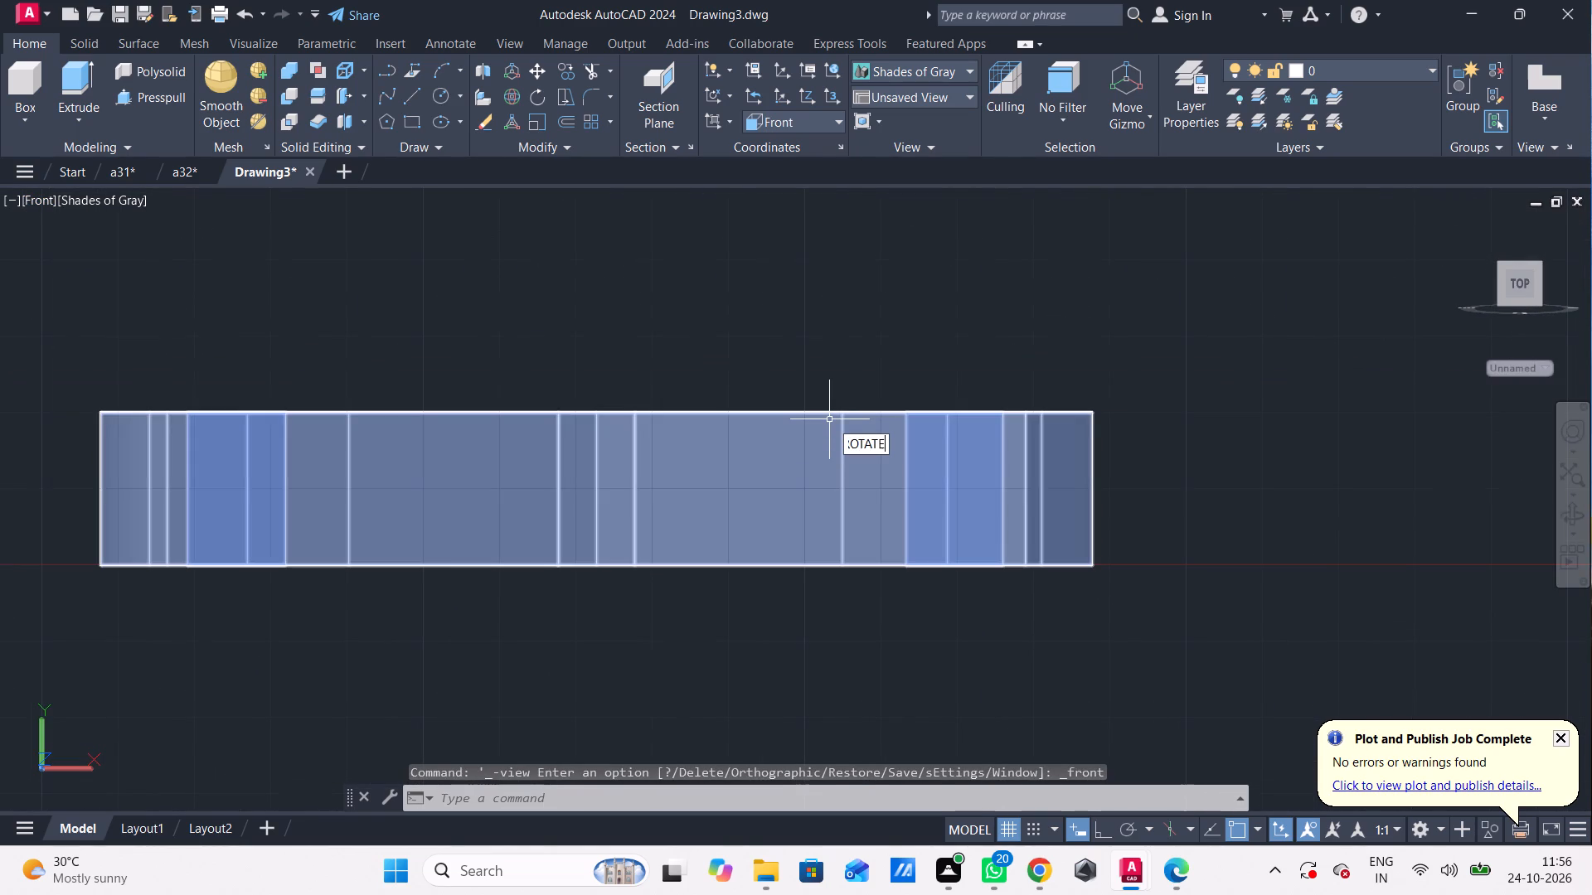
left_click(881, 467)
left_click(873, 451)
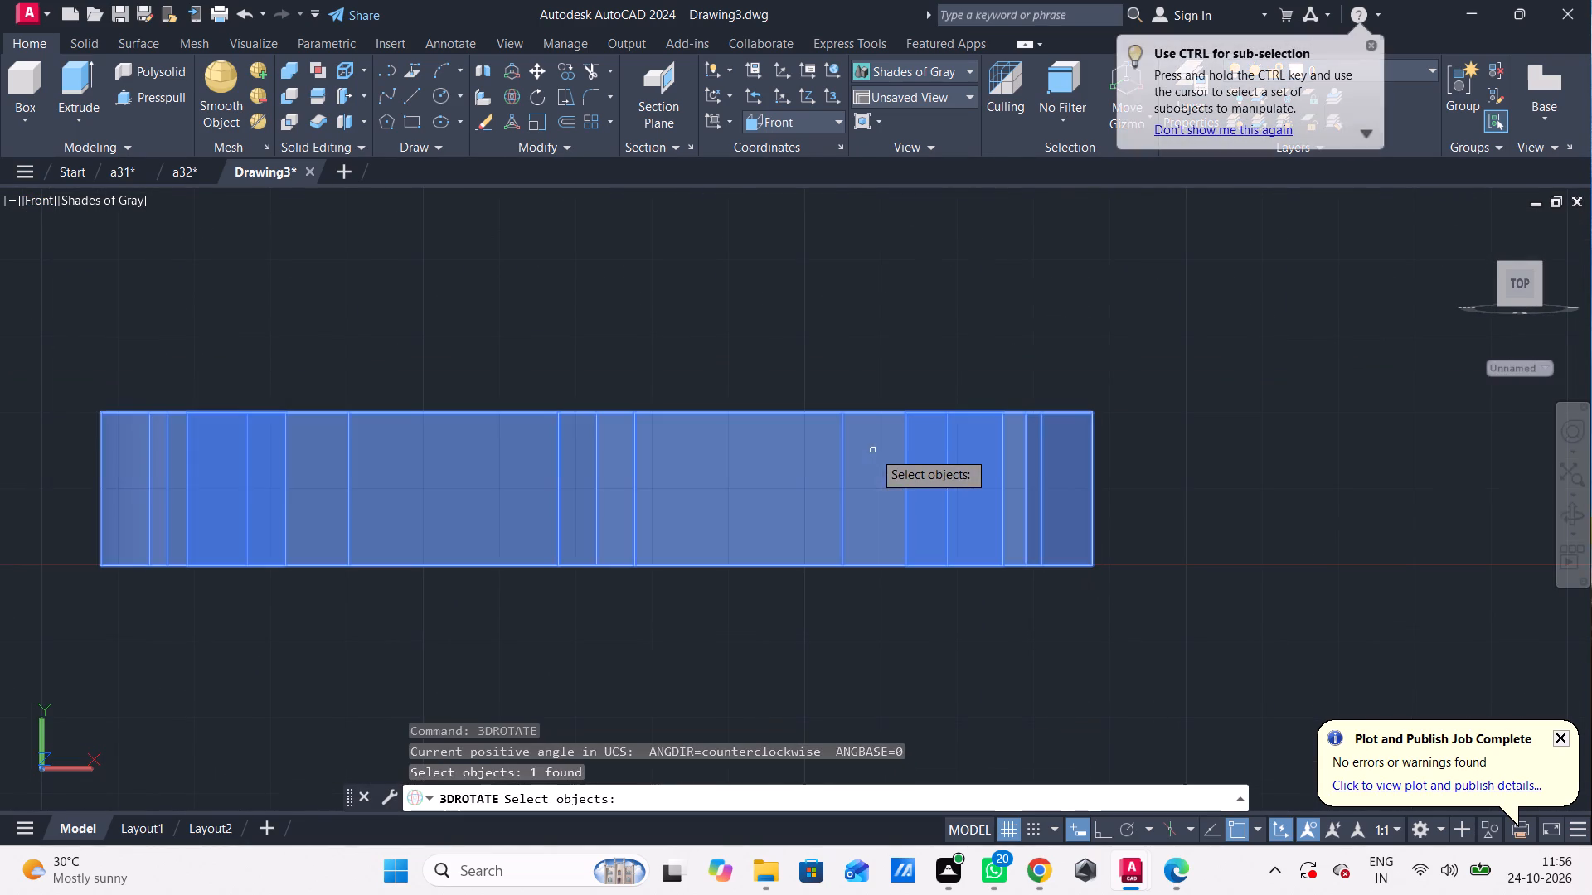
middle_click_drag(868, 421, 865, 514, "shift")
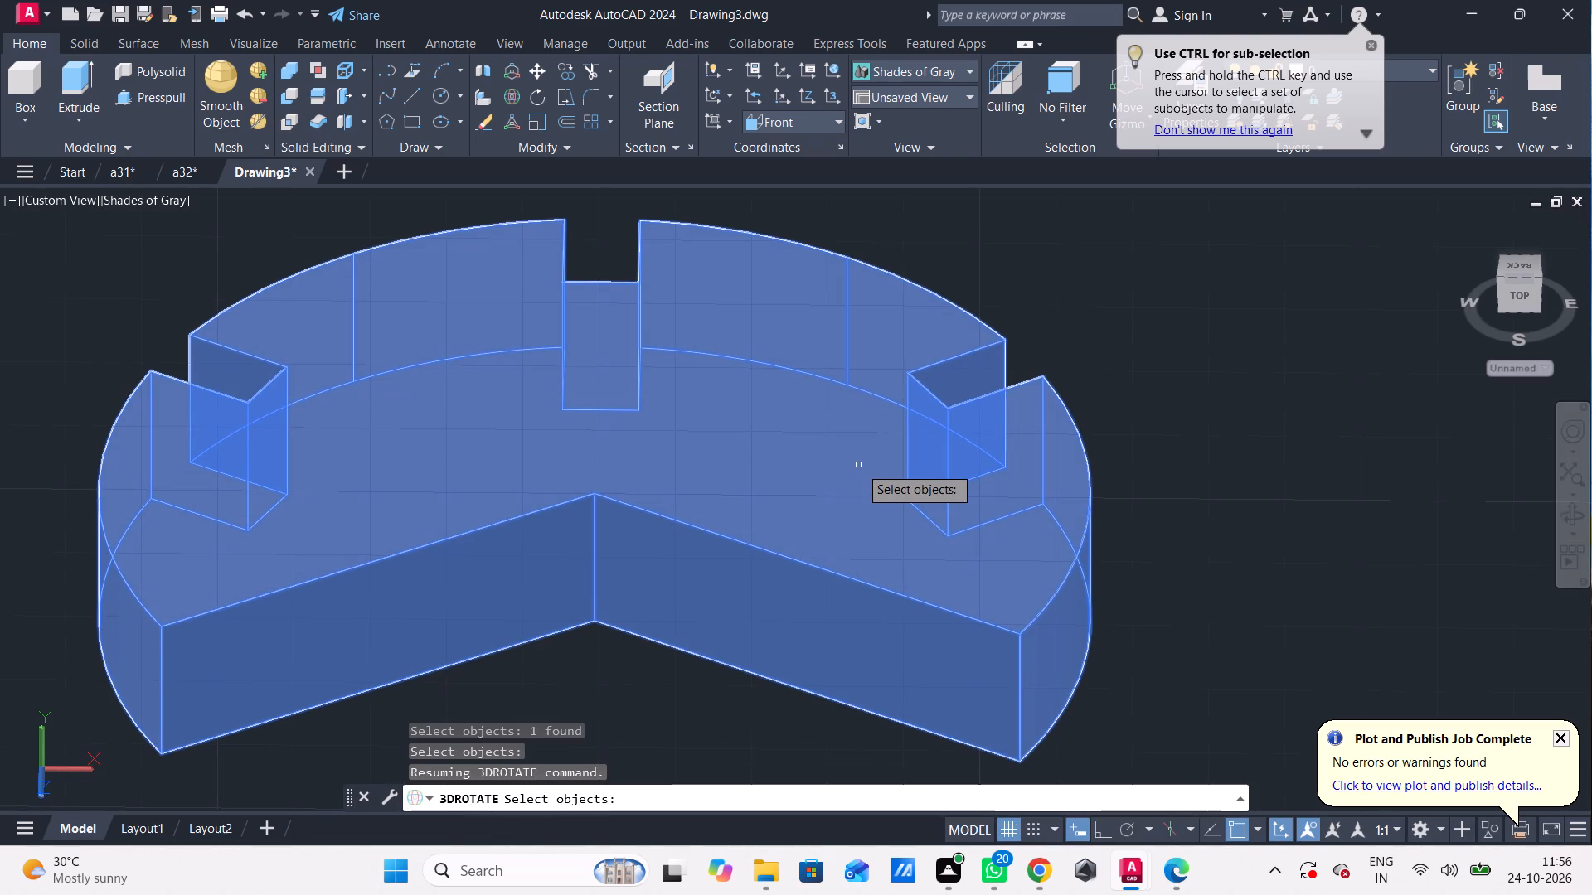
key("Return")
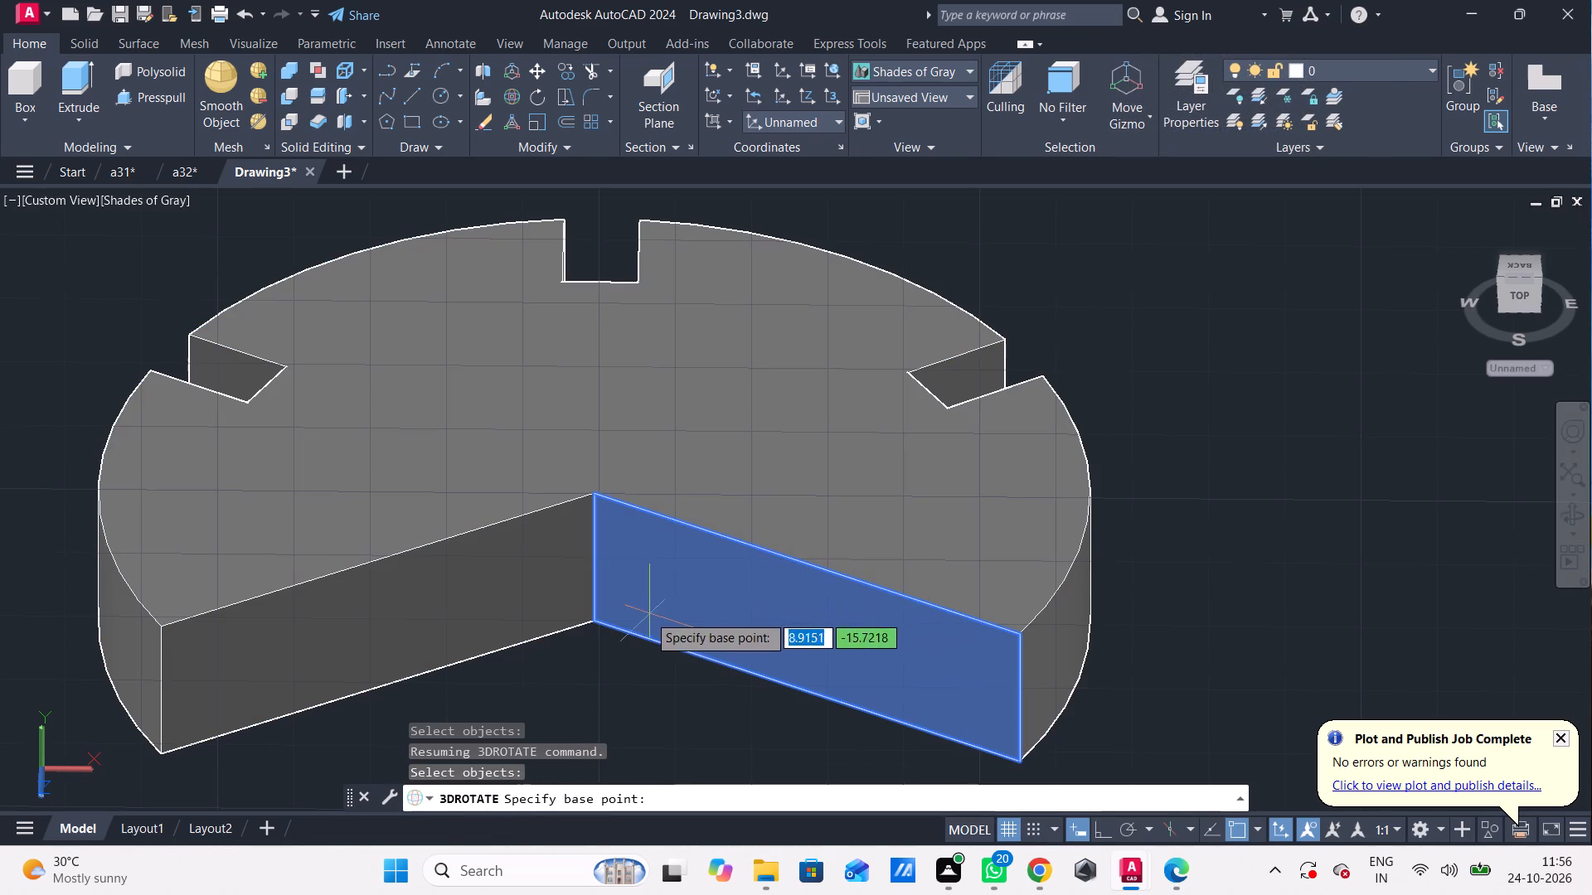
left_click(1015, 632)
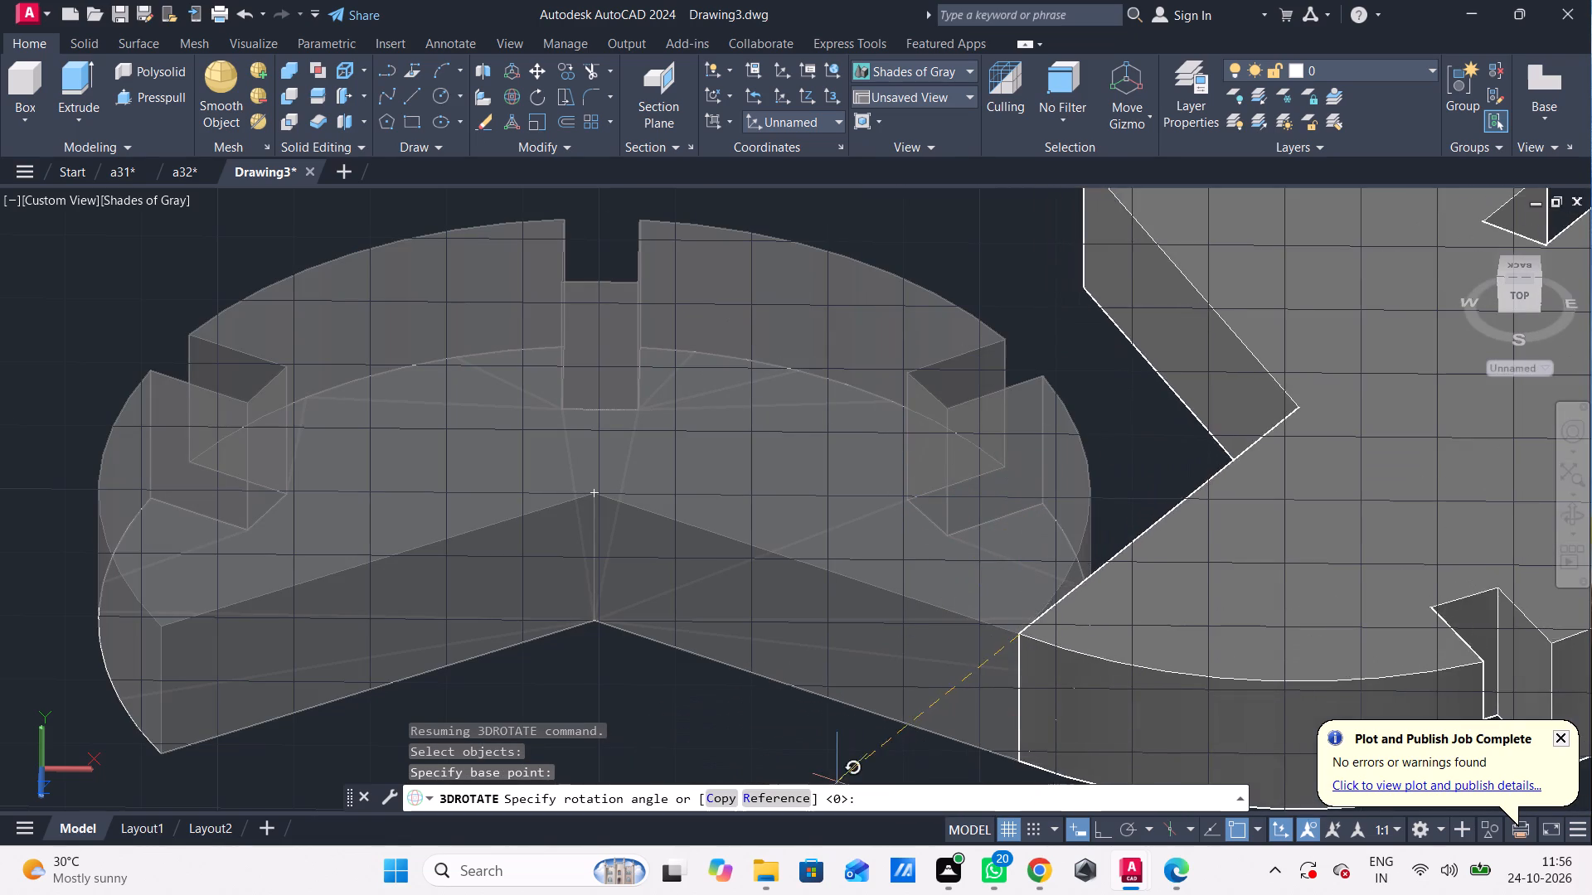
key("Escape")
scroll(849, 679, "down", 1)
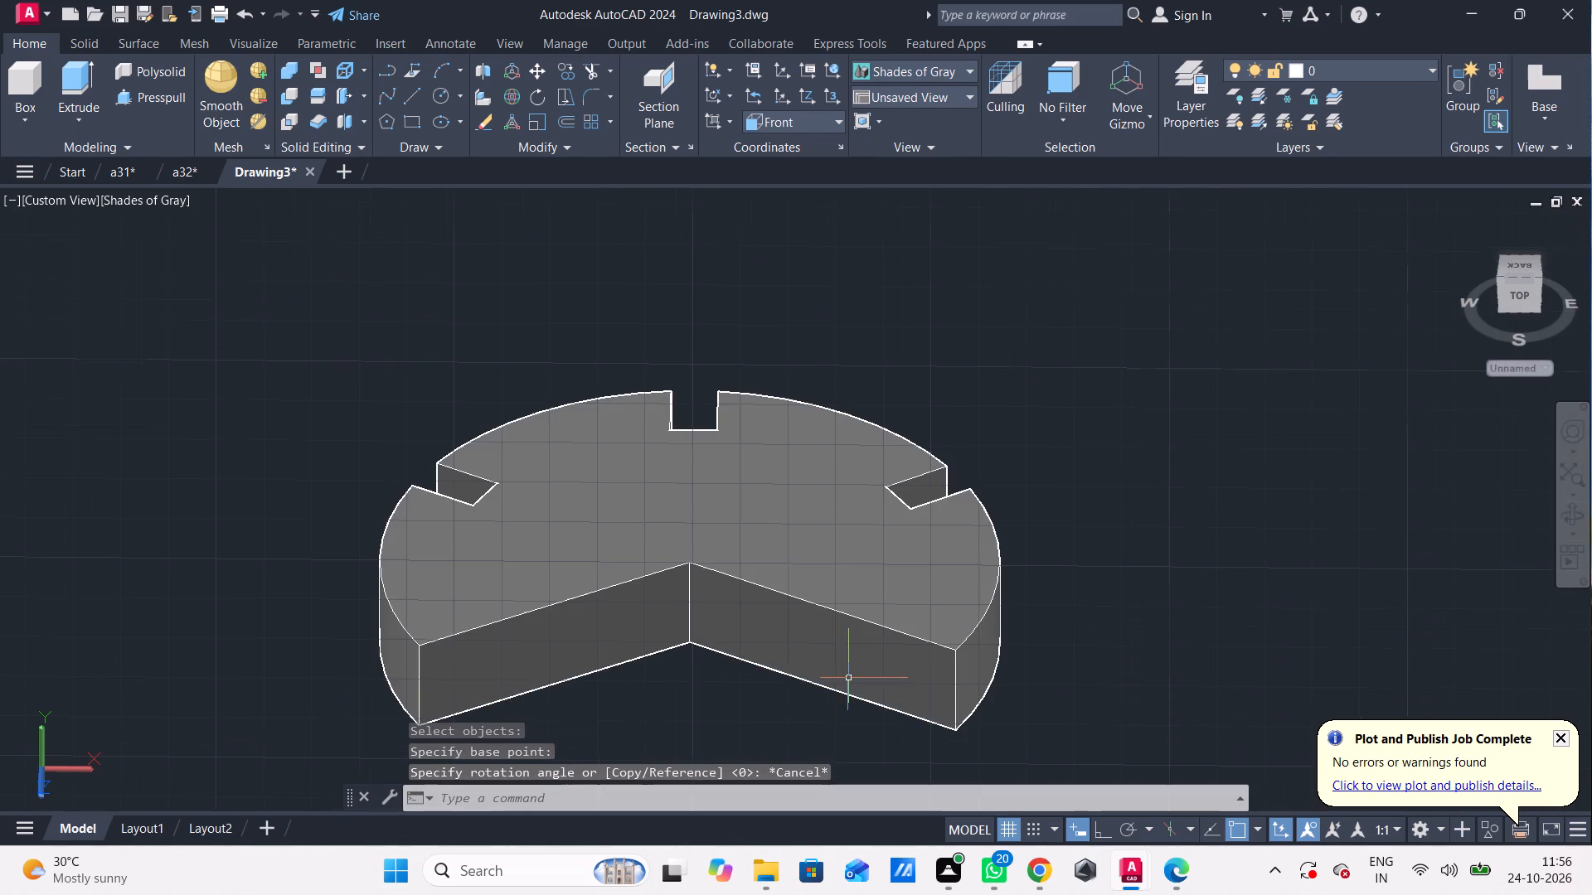
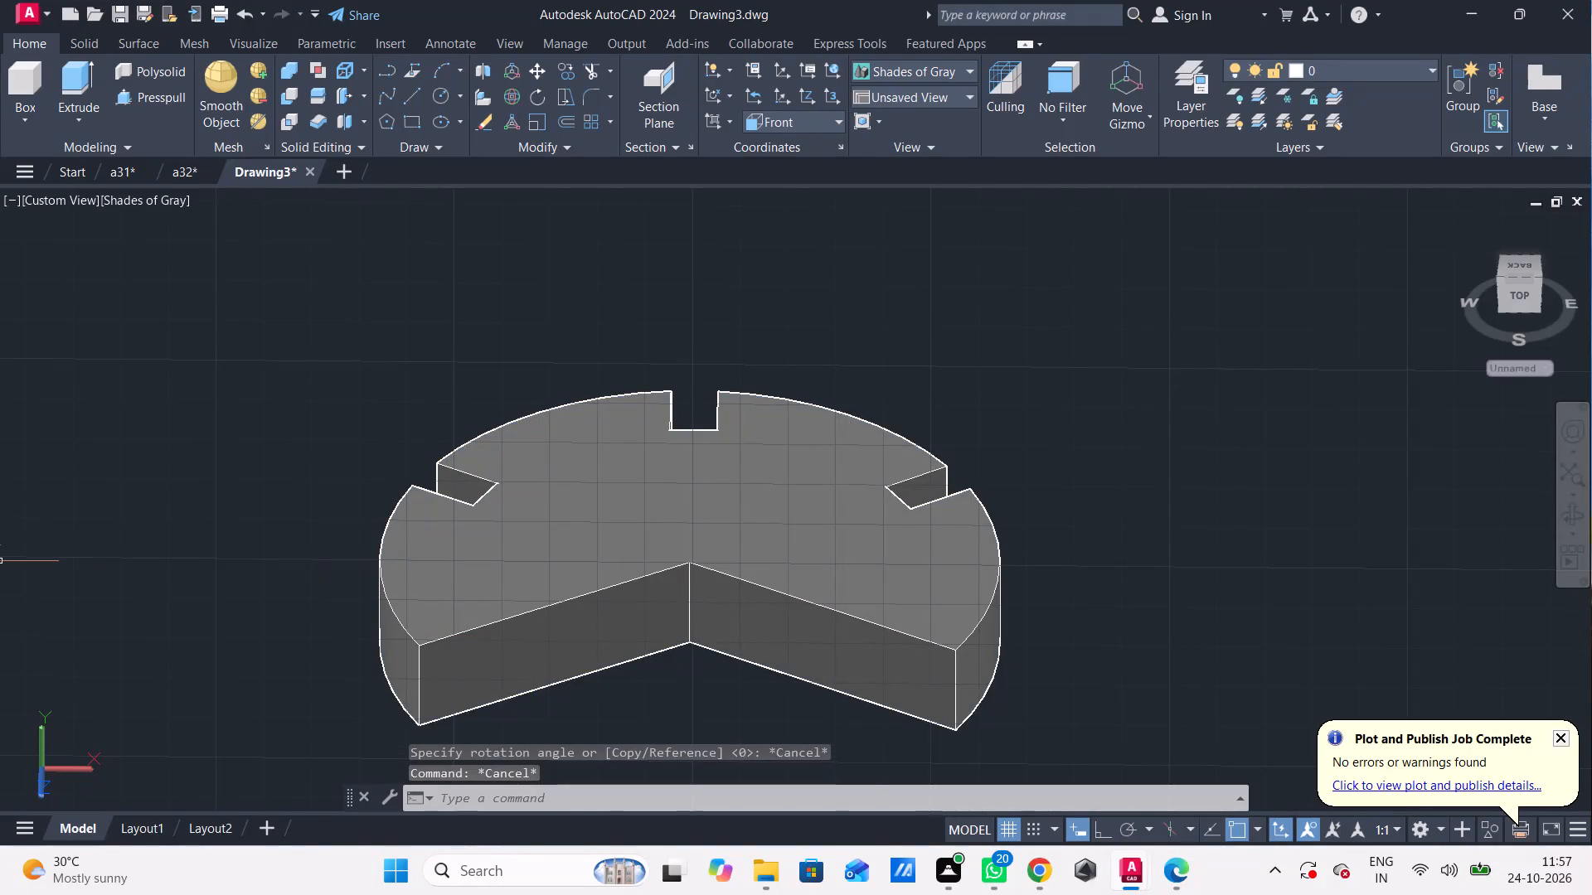
Set the model view to Front.
left_click(49, 203)
left_click(109, 338)
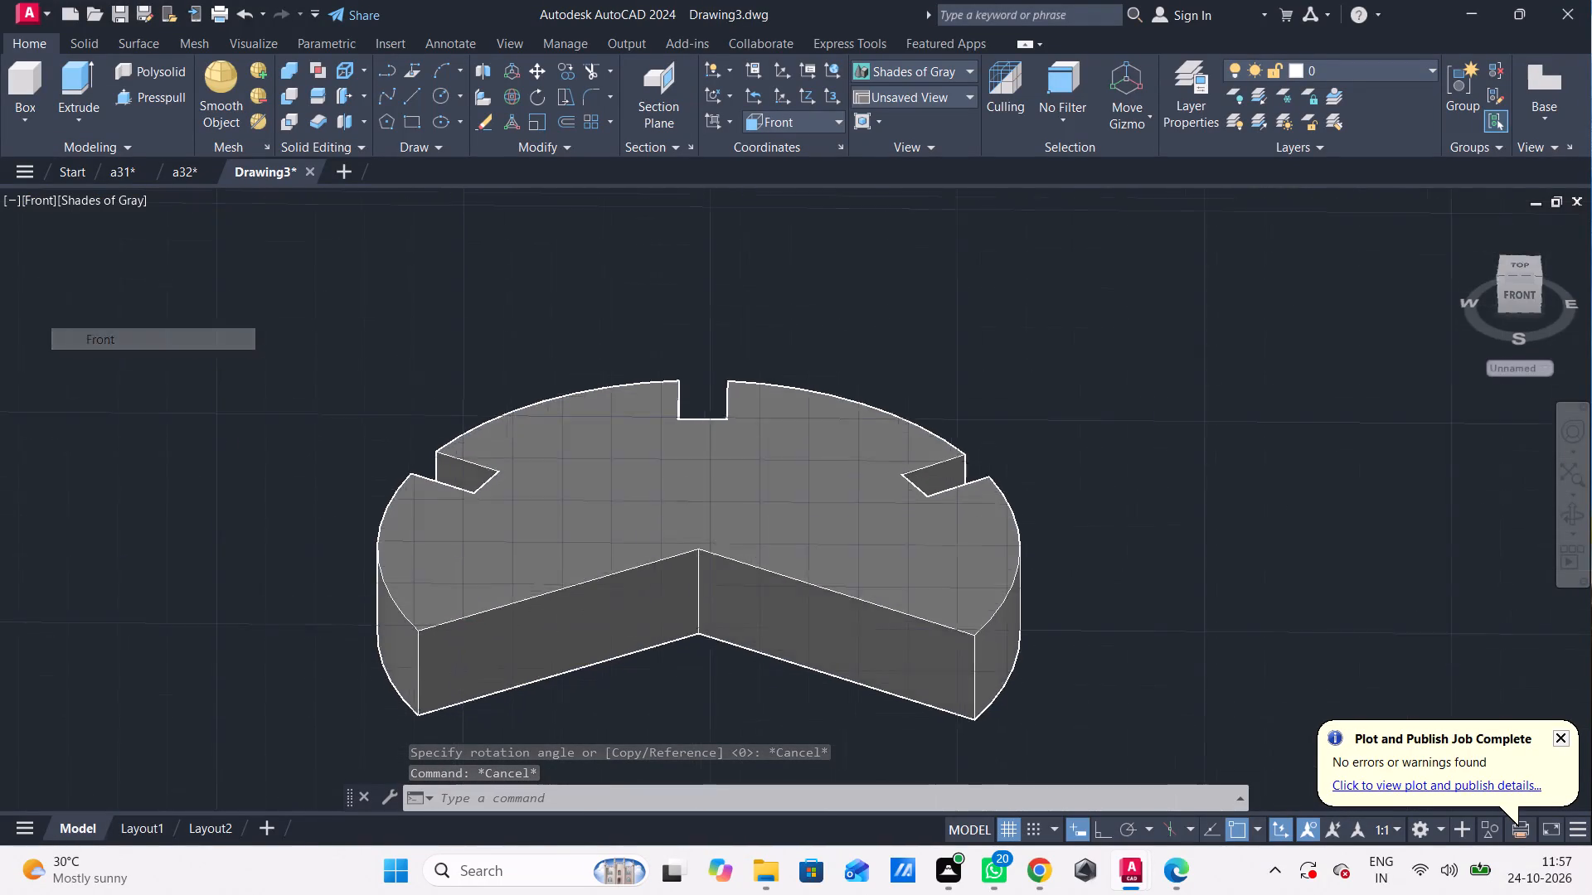
Draw a circle of radius 65 in the empty space to the right of the slotted solid.
scroll(269, 556, "down", 3)
middle_click_drag(280, 588, 136, 563)
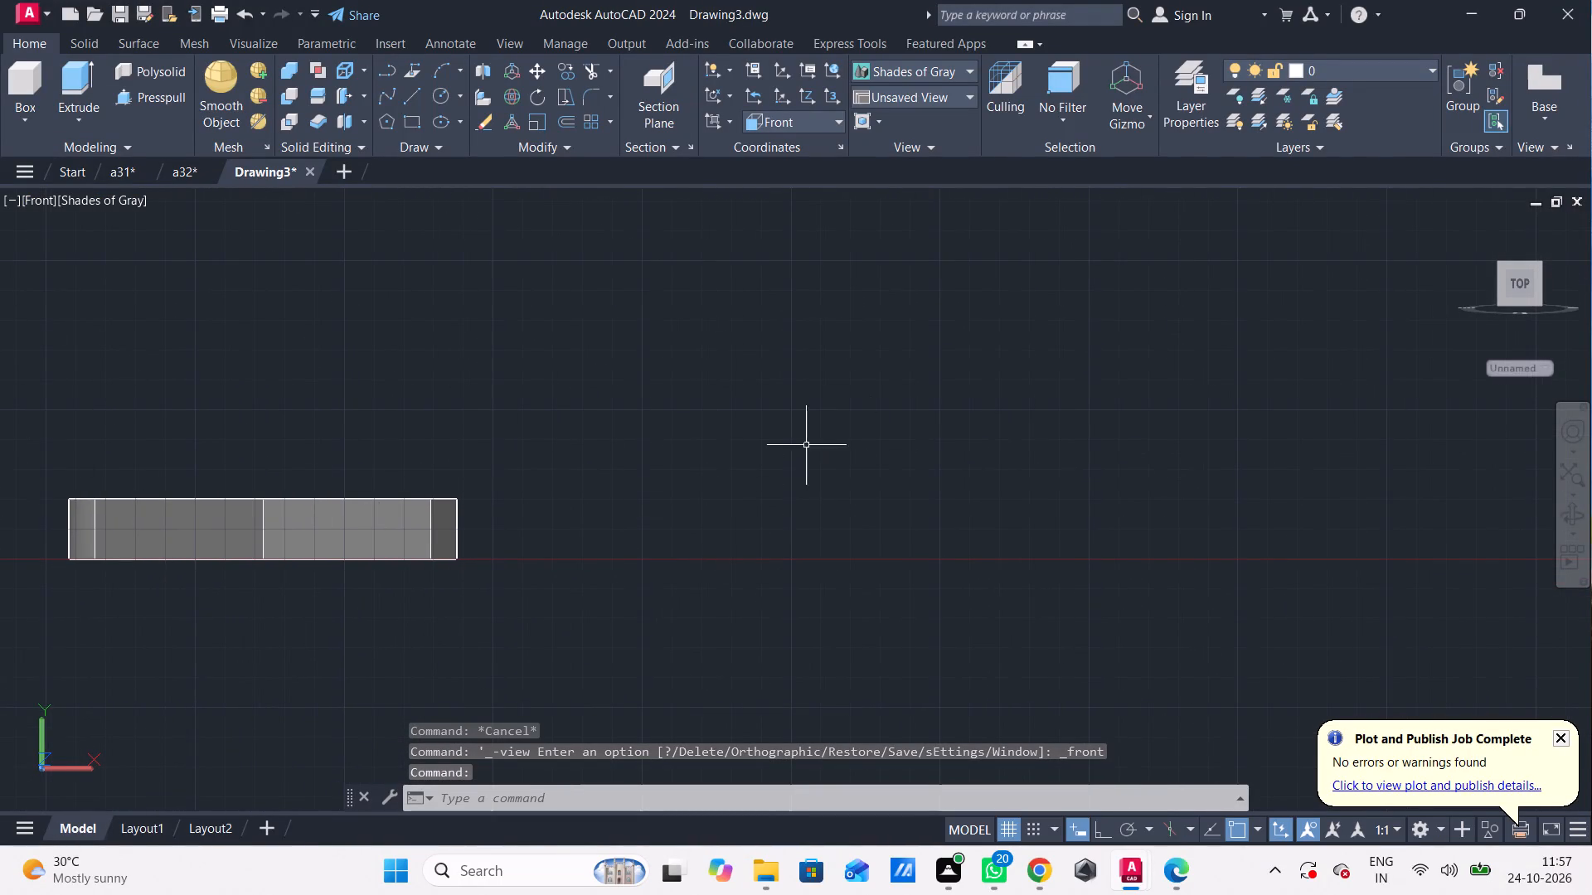
key("c")
key("space")
left_click(953, 477)
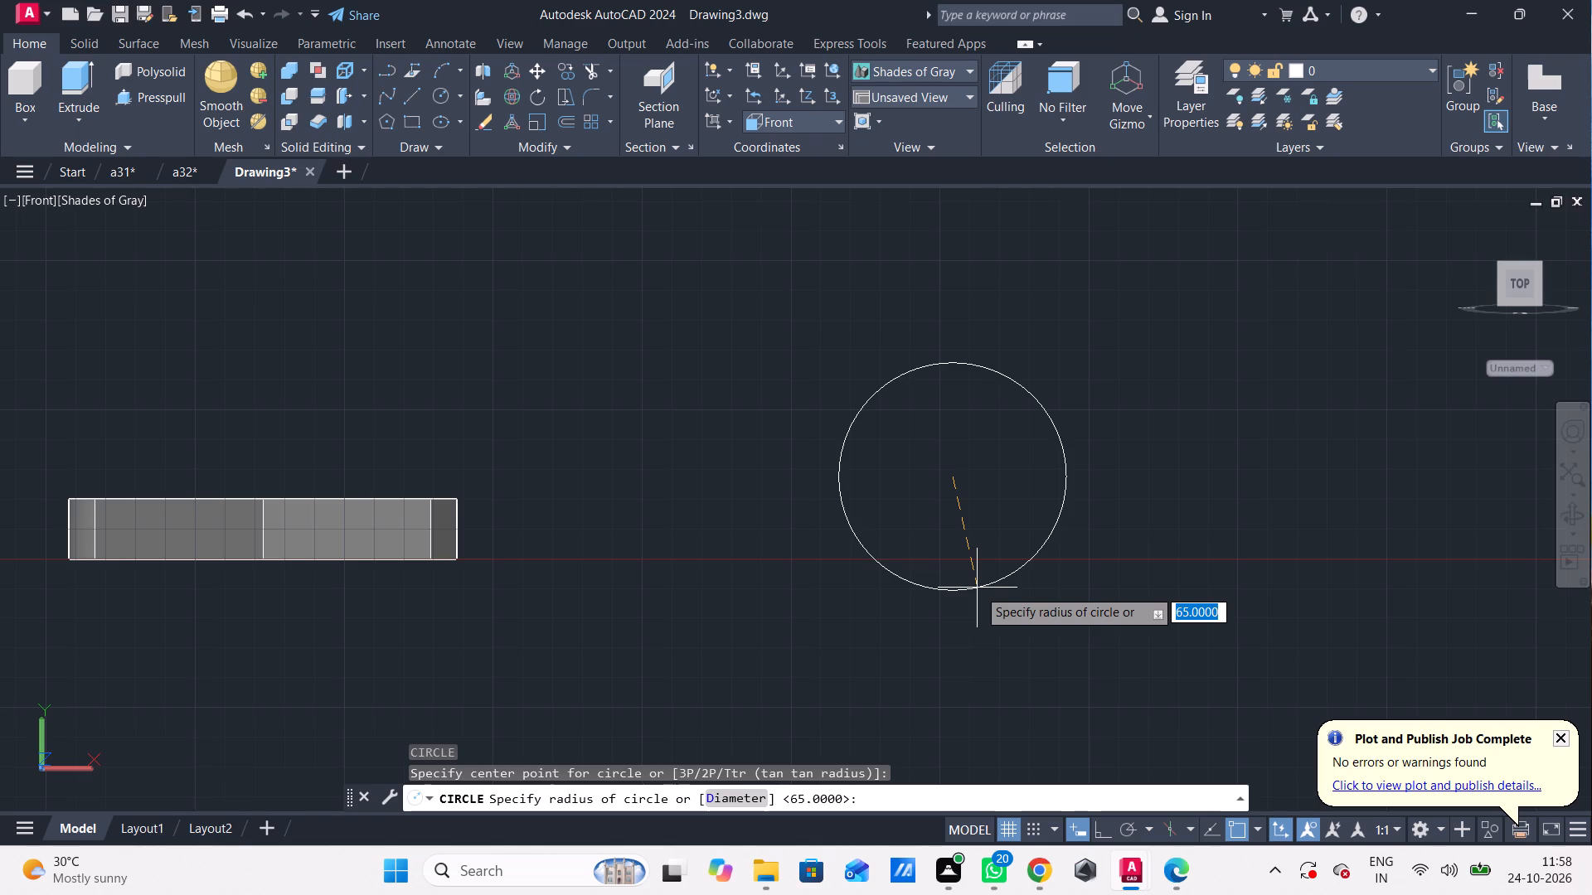
type("65")
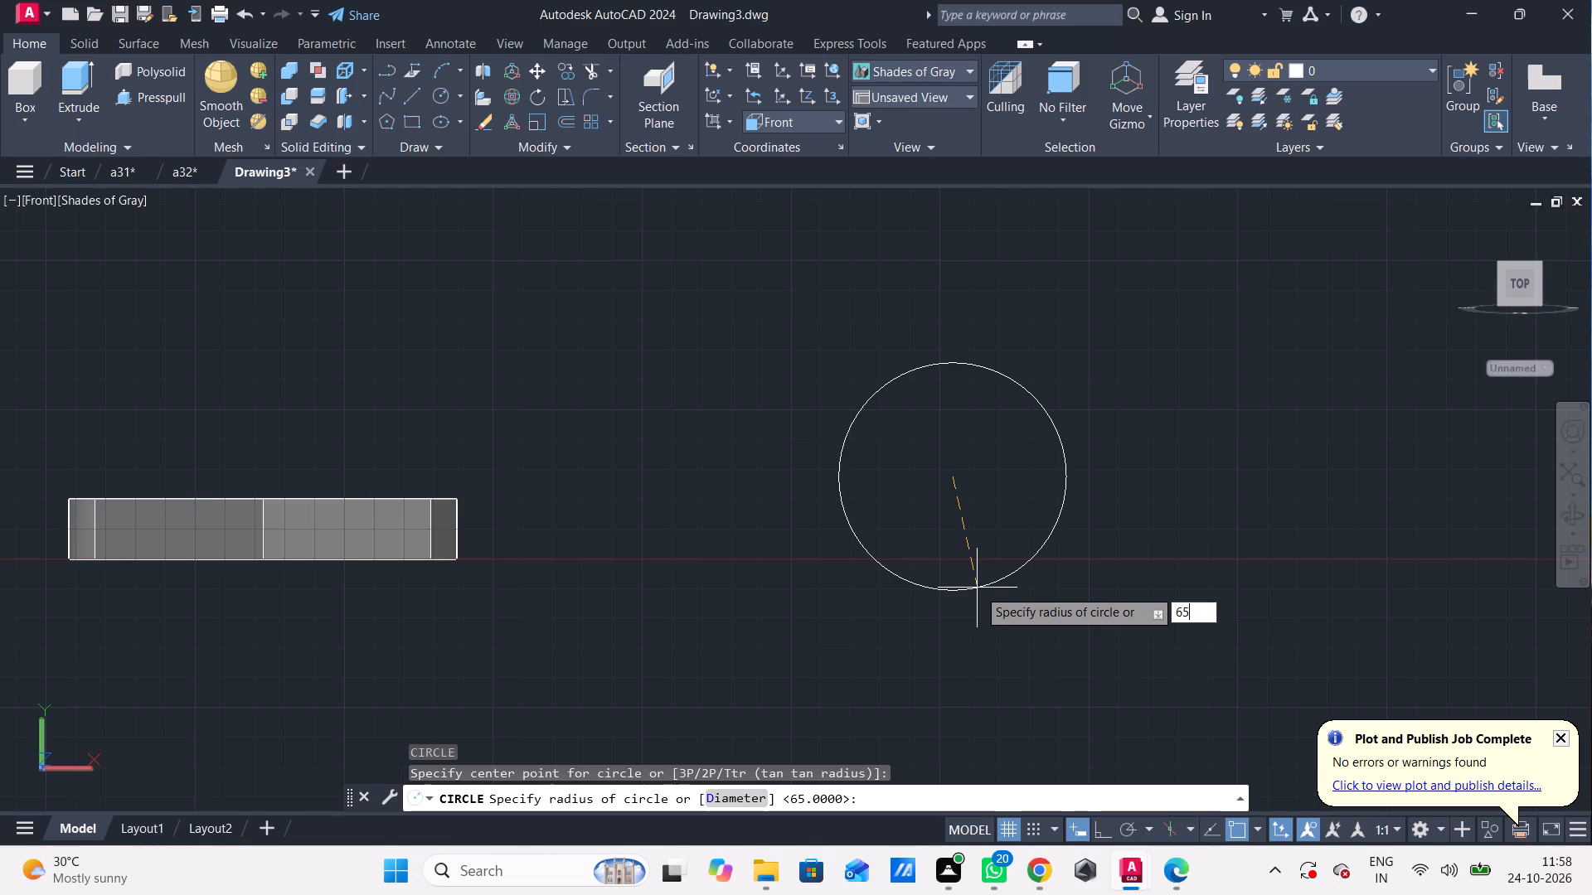
key("Return")
With Ortho on, draw a horizontal line about 207 long from the circle's left quadrant through its centre and beyond the right side.
key("l")
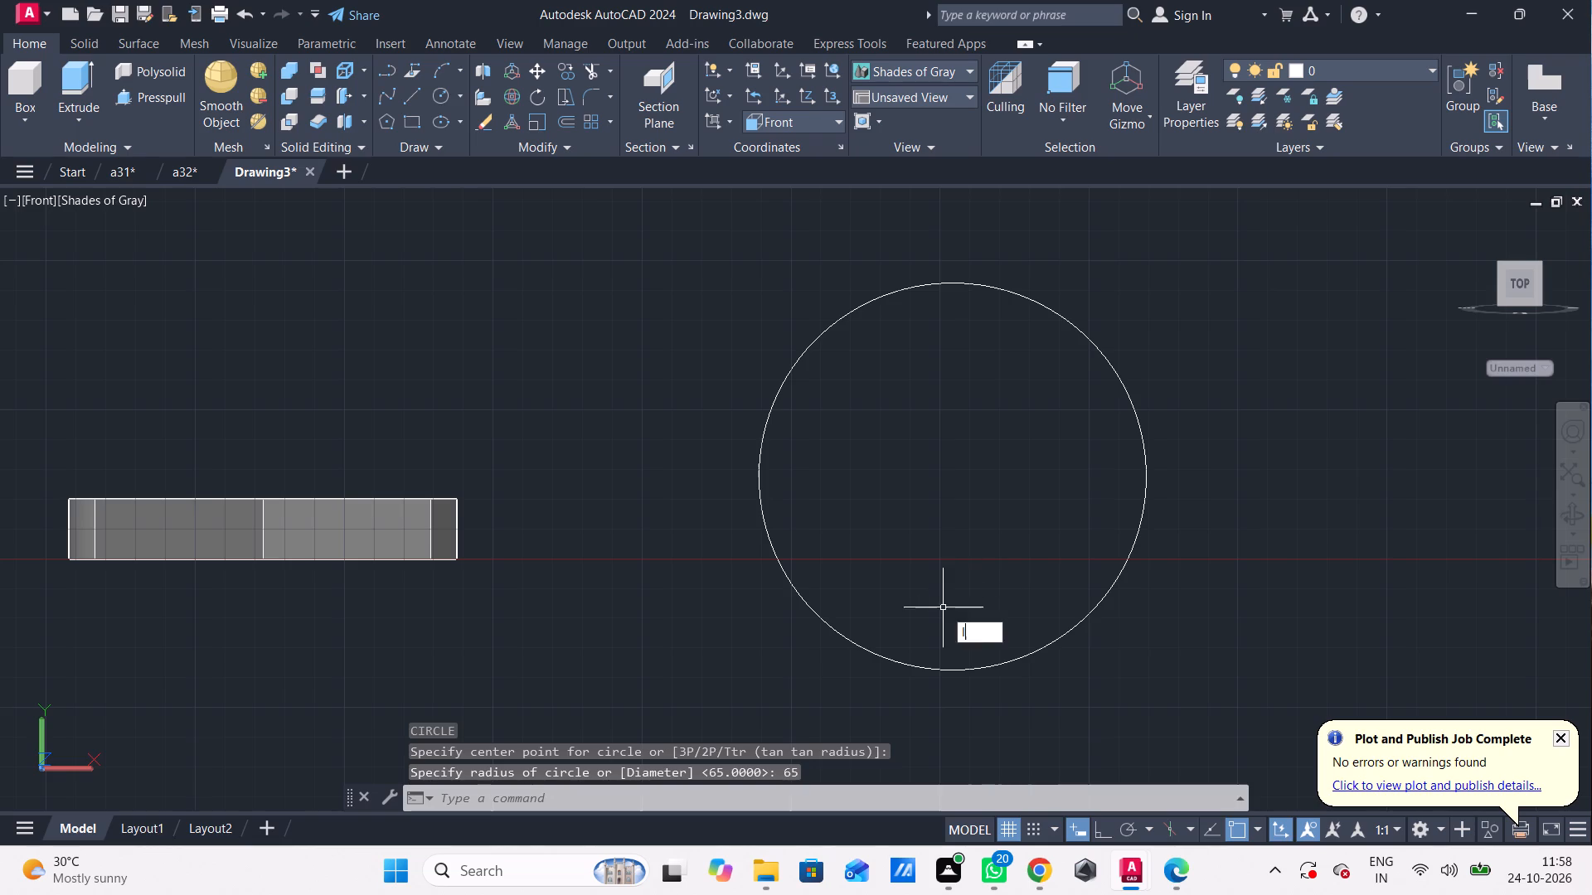
key("Return")
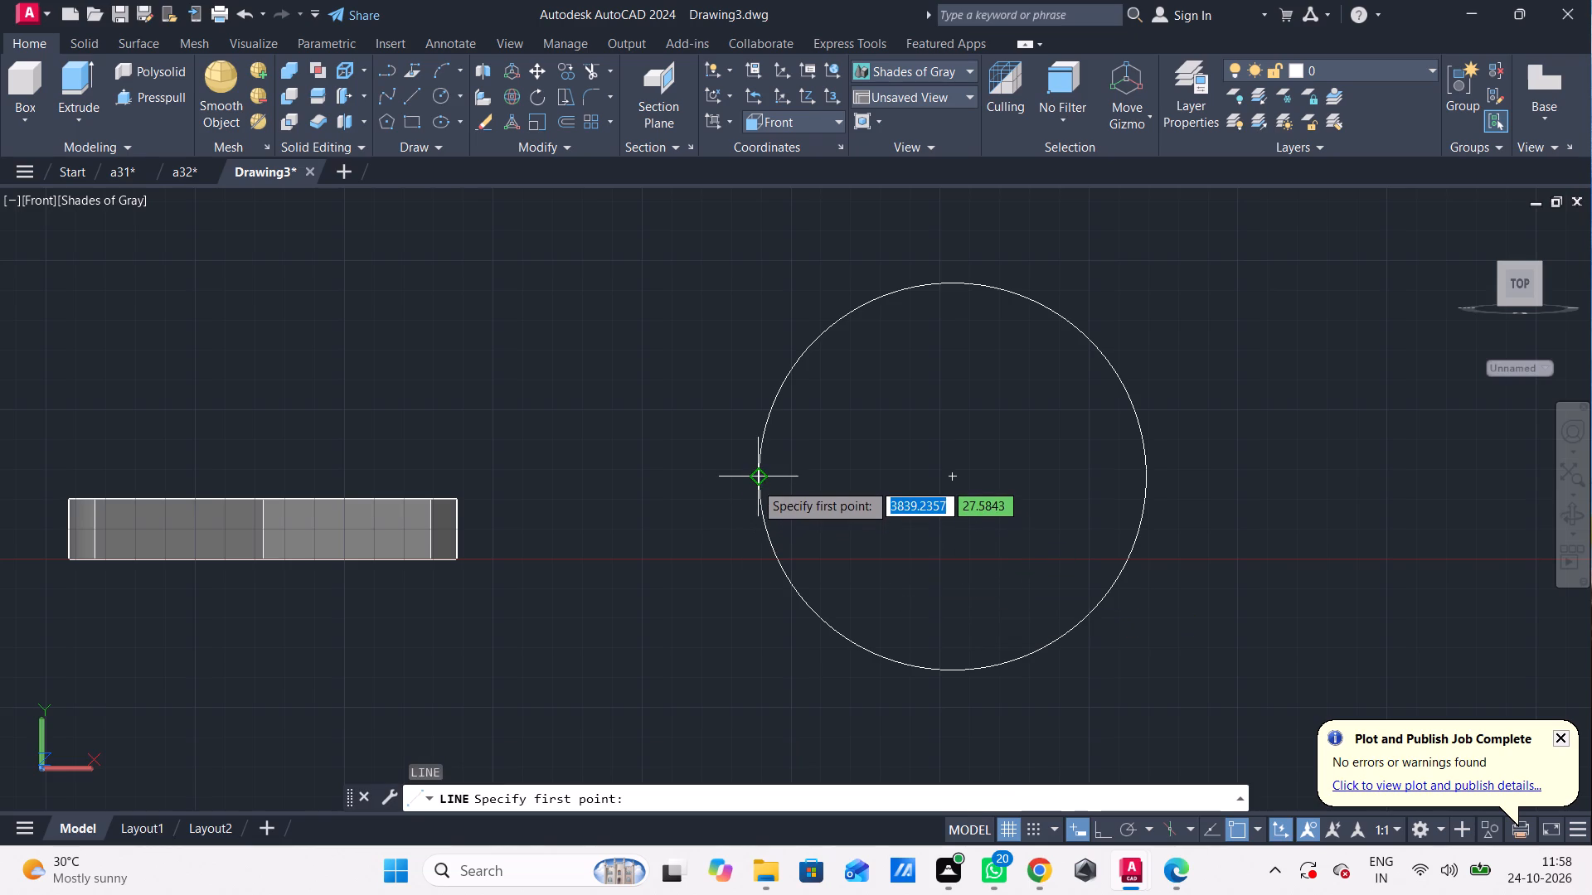
left_click(761, 483)
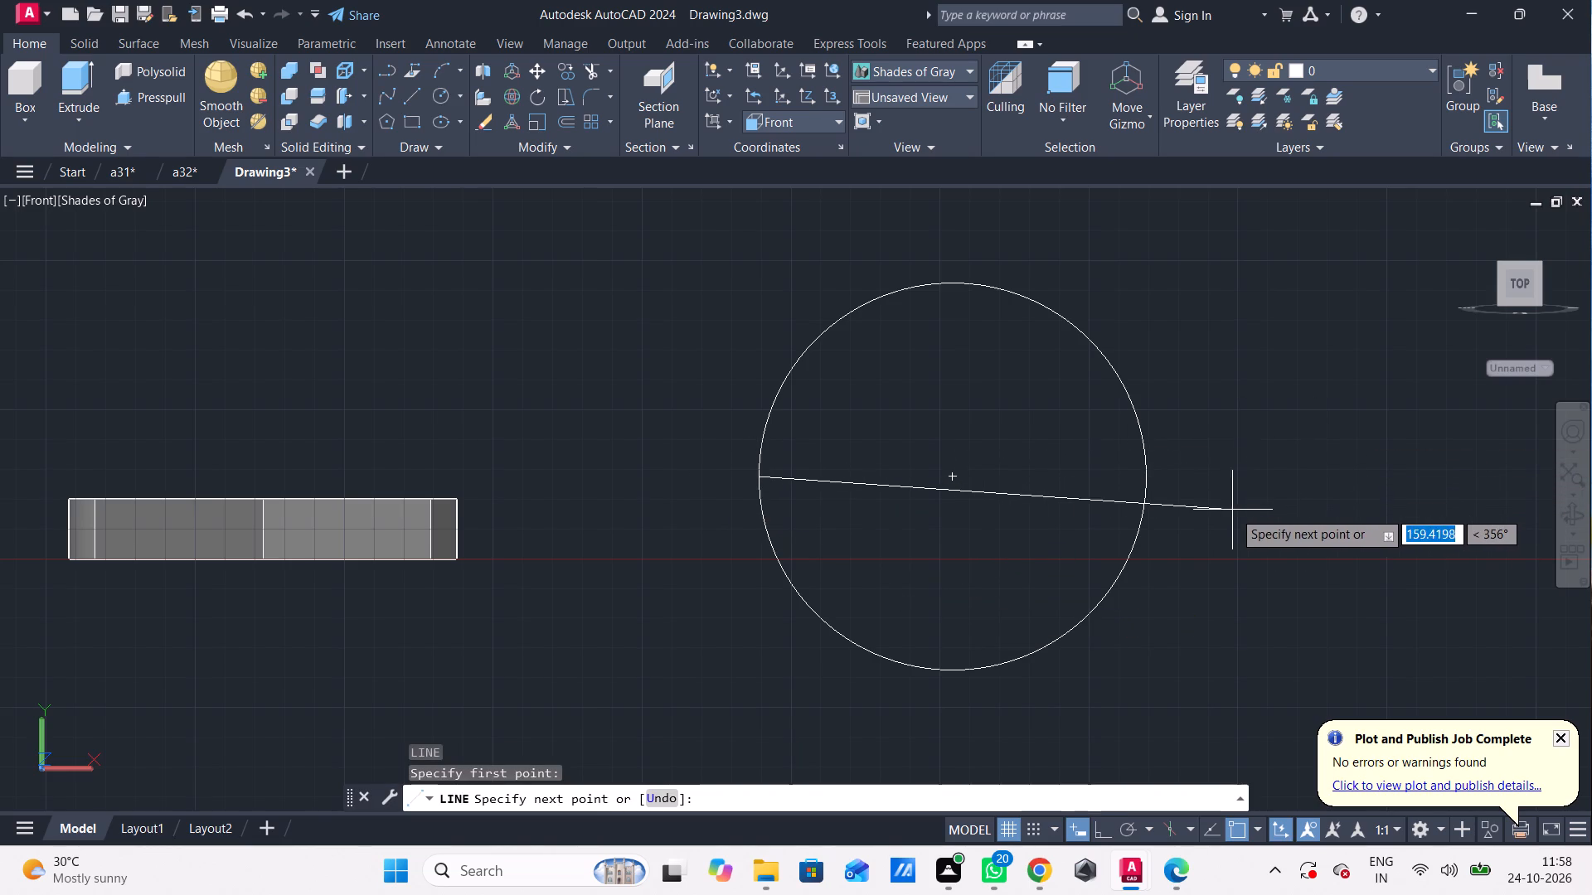
key("F8")
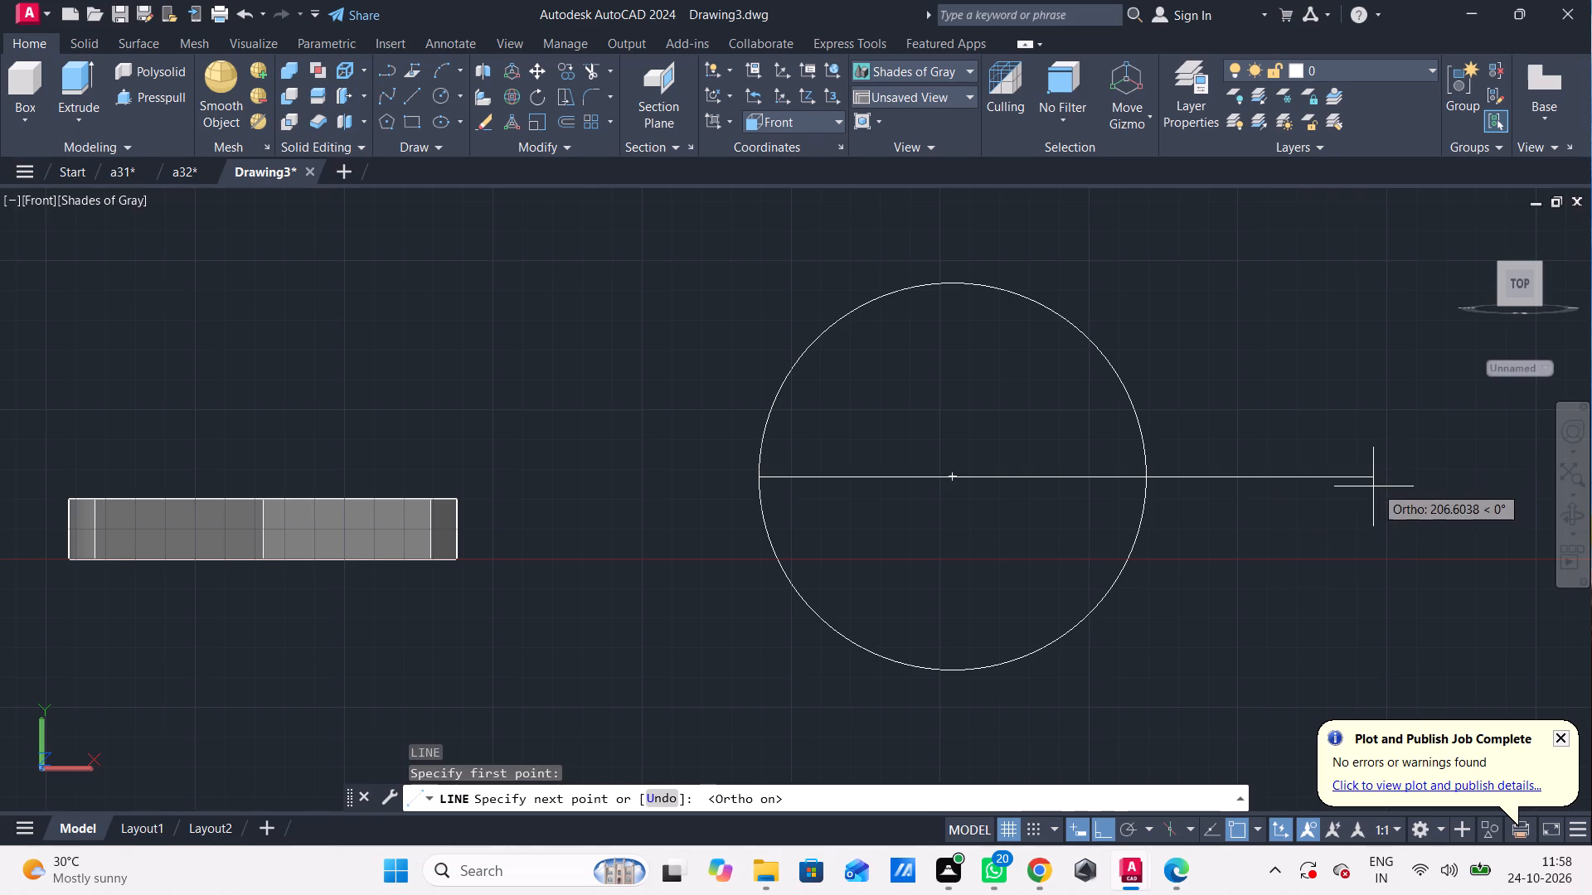
left_click(1374, 487)
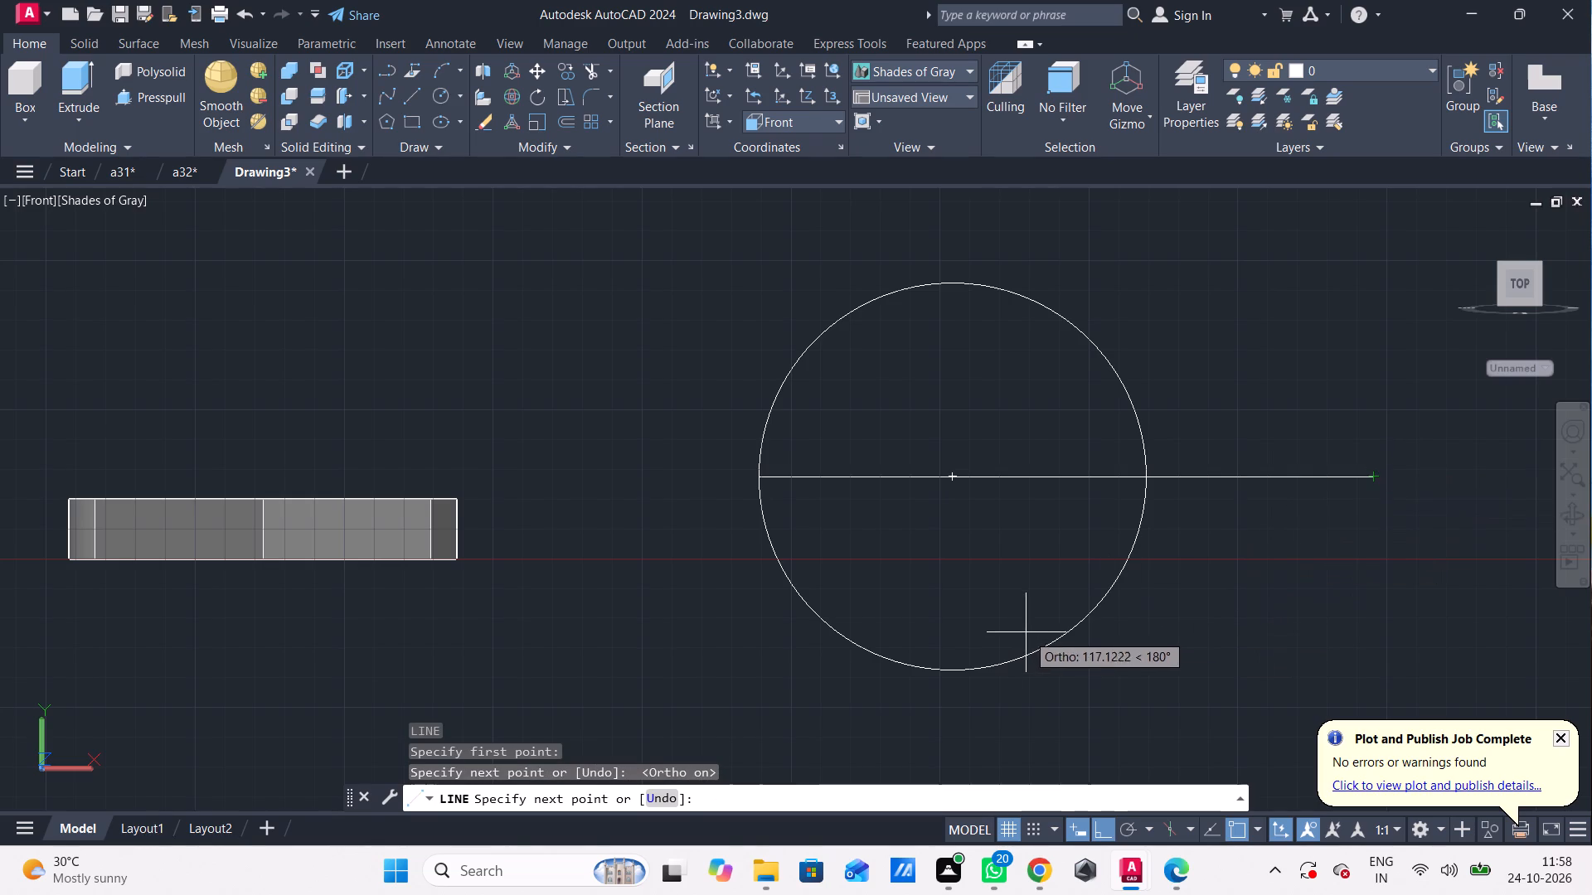
key("space")
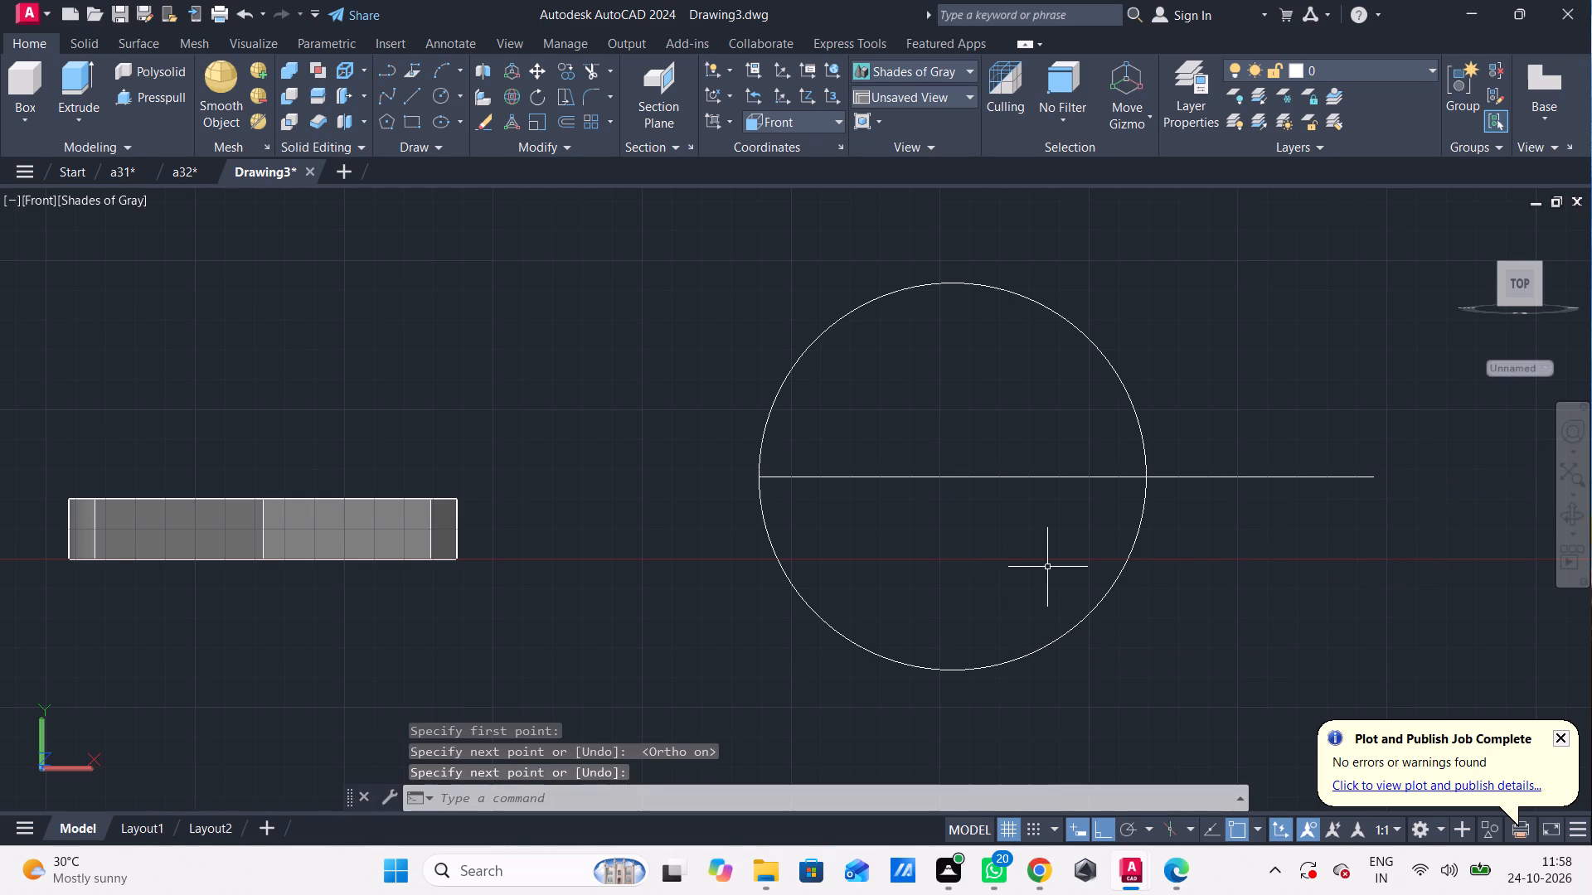
Draw a vertical line from the circle's bottom quadrant up through its centre and well past the top quadrant.
type("l")
key("space")
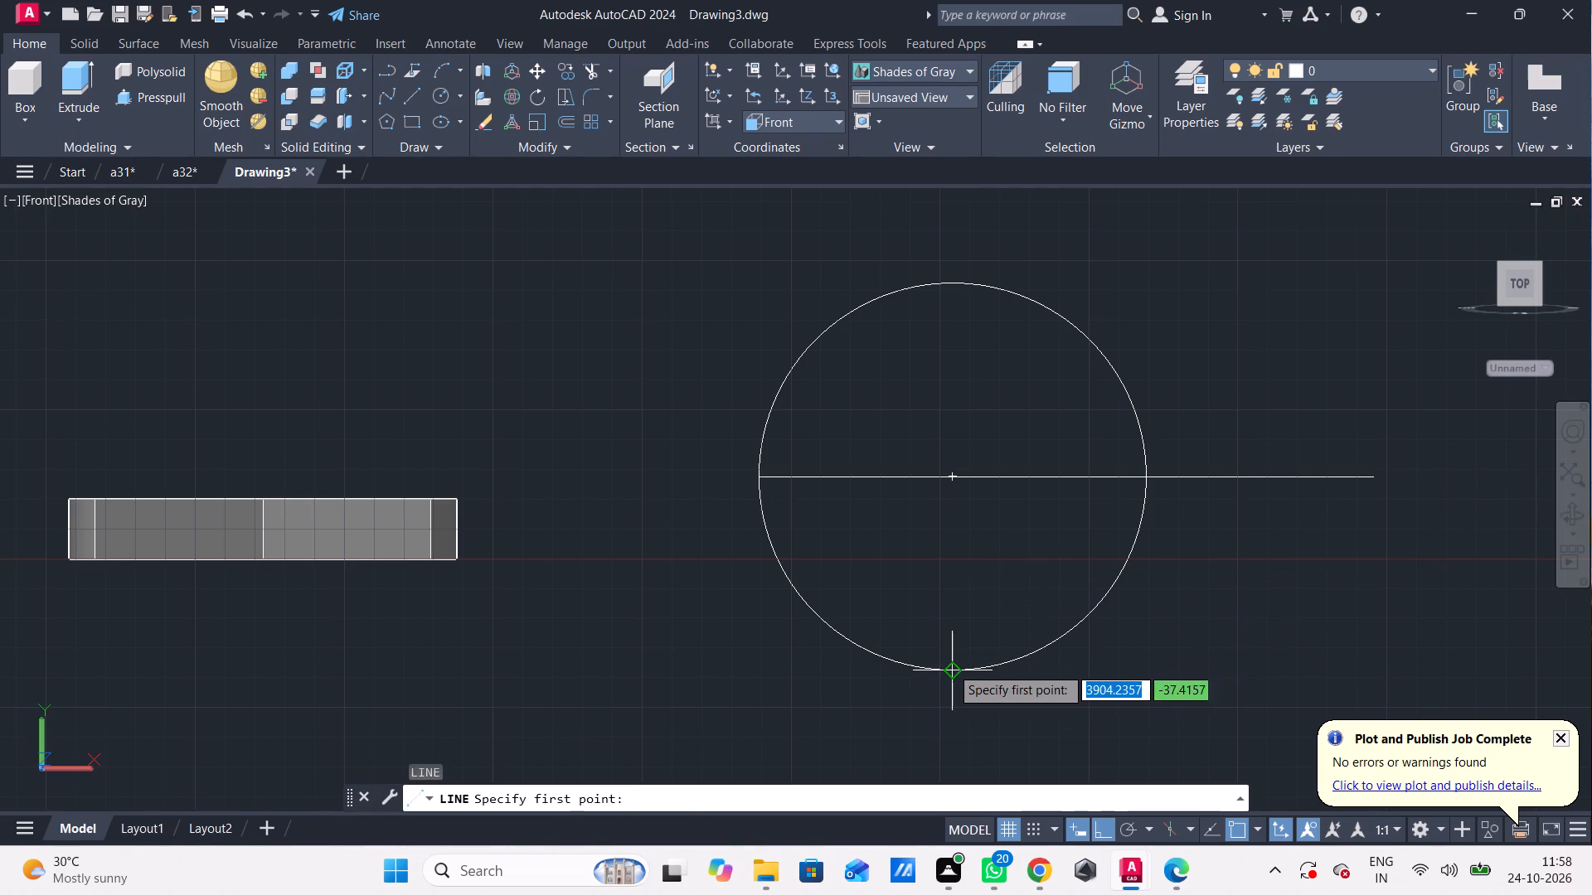
left_click(950, 671)
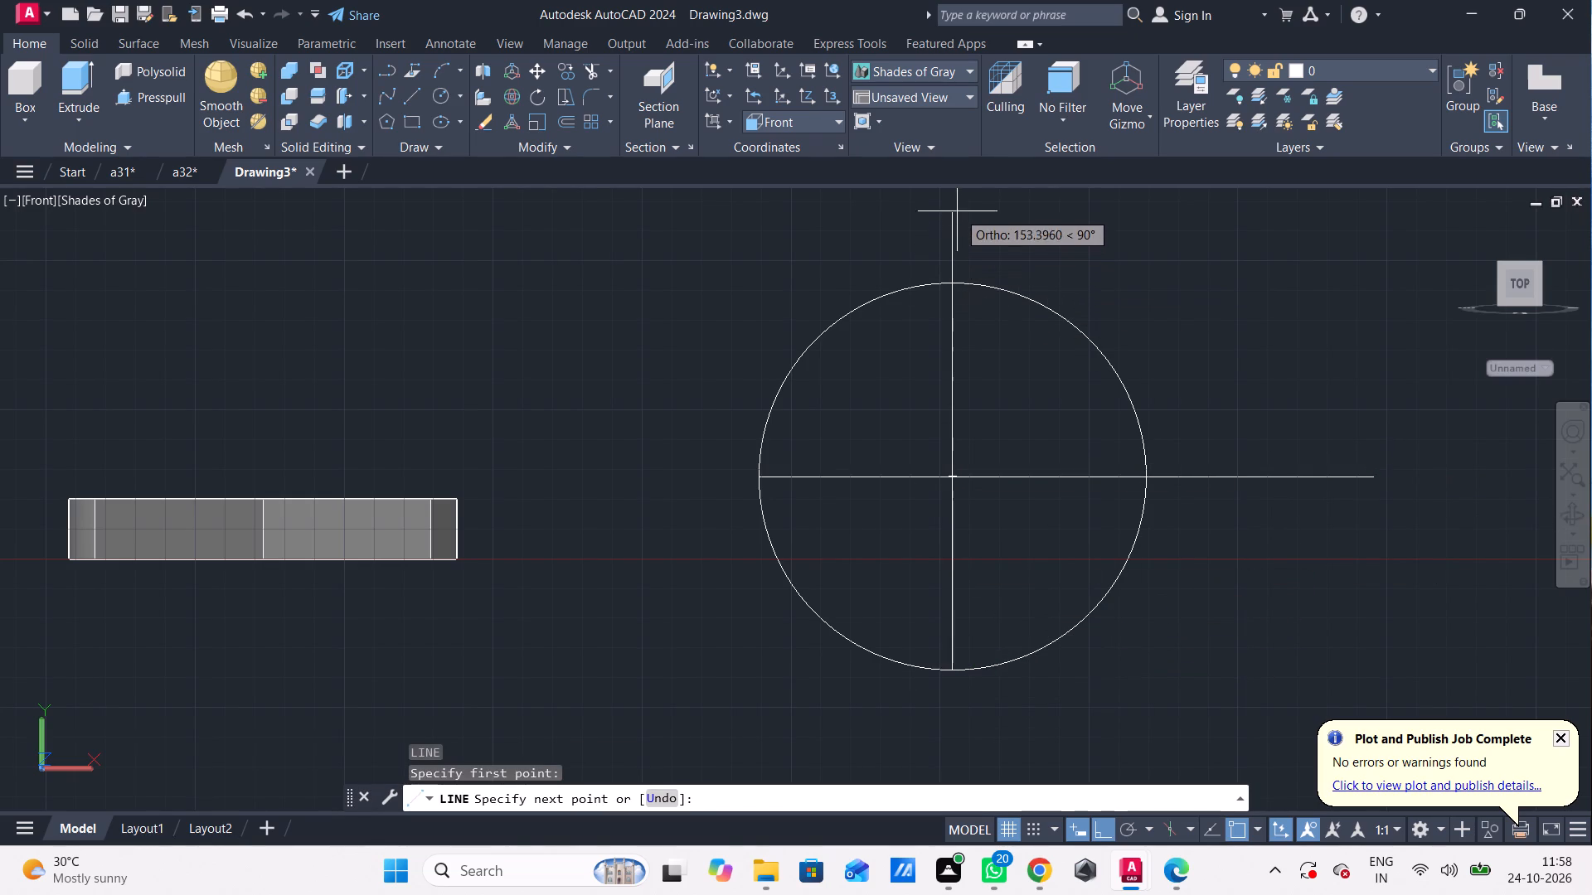
scroll(958, 210, "down", 2)
middle_click_drag(960, 214, 941, 386)
left_click(934, 318)
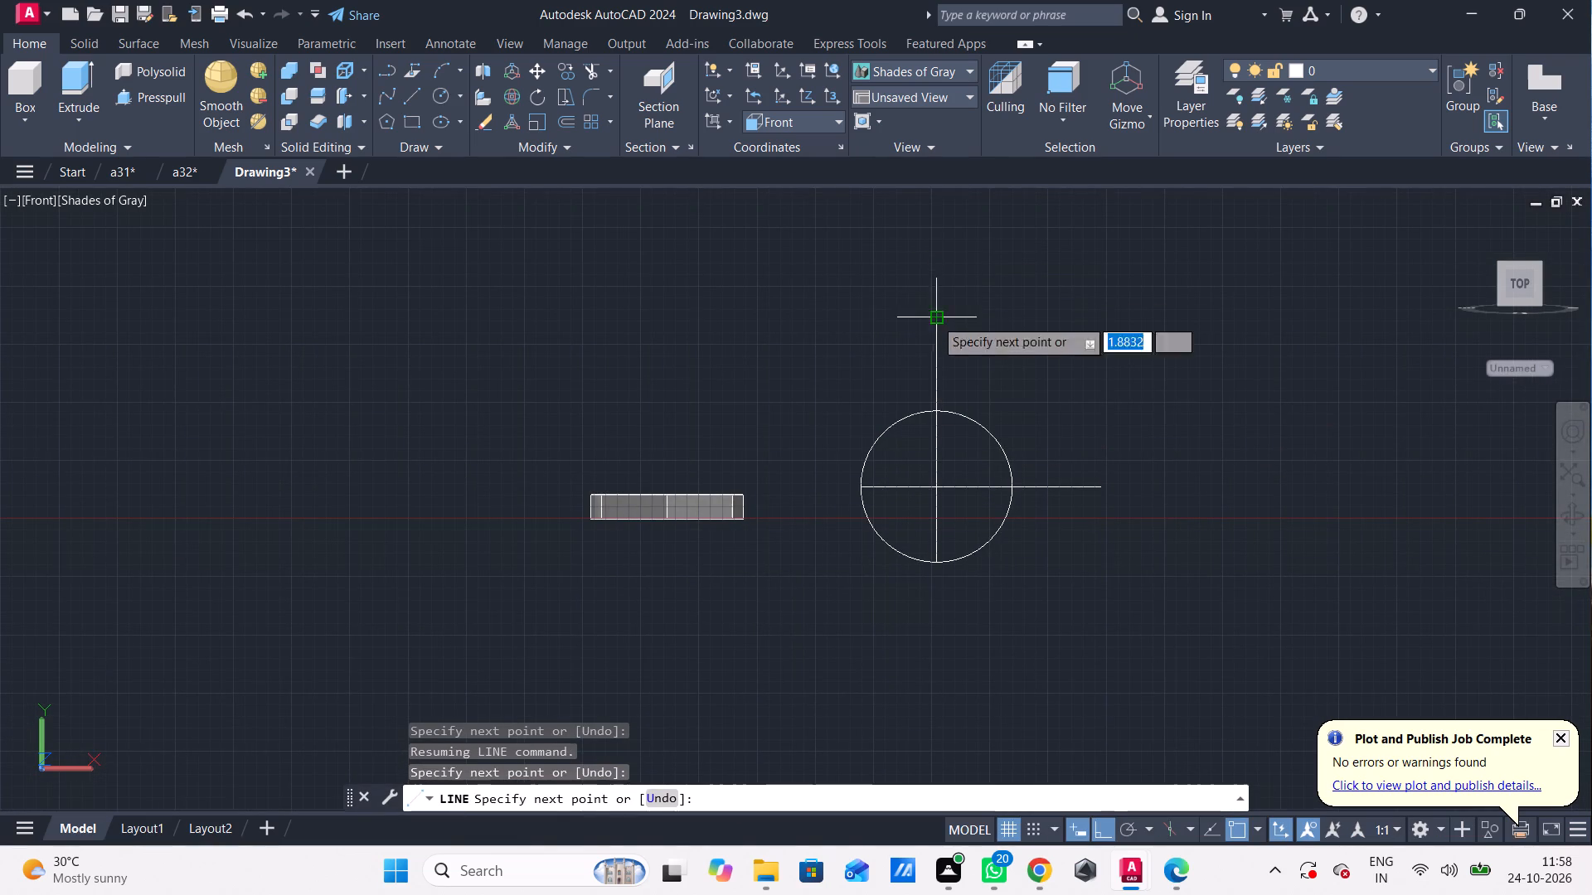
key("Escape")
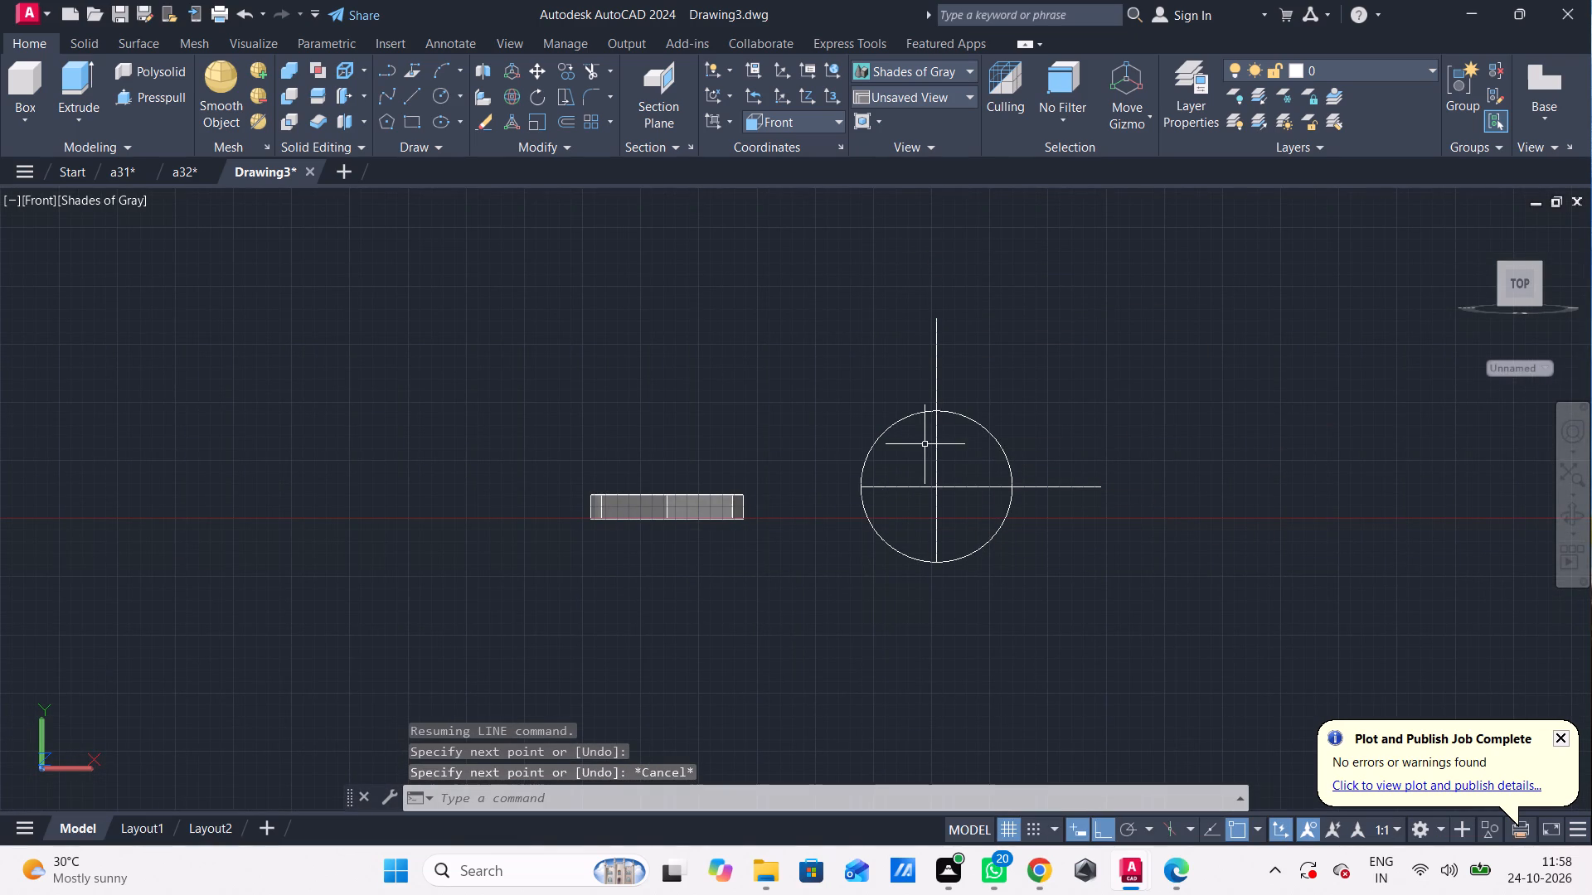
Move the vertical and horizontal lines by their midpoints onto the circle's centre.
left_click(935, 446)
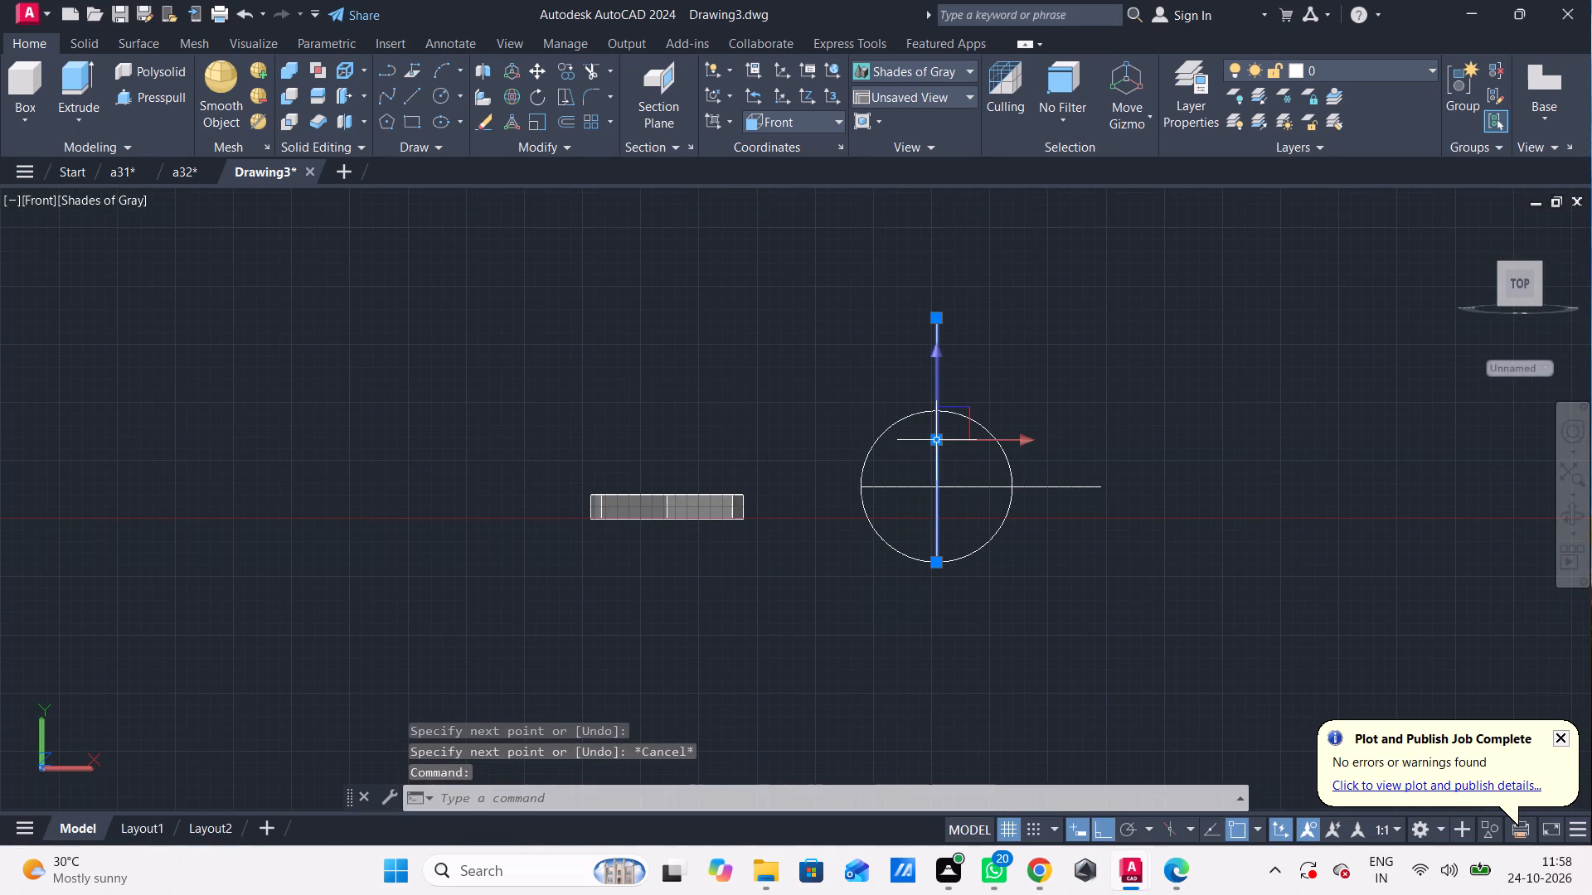
left_click(939, 439)
left_click(937, 482)
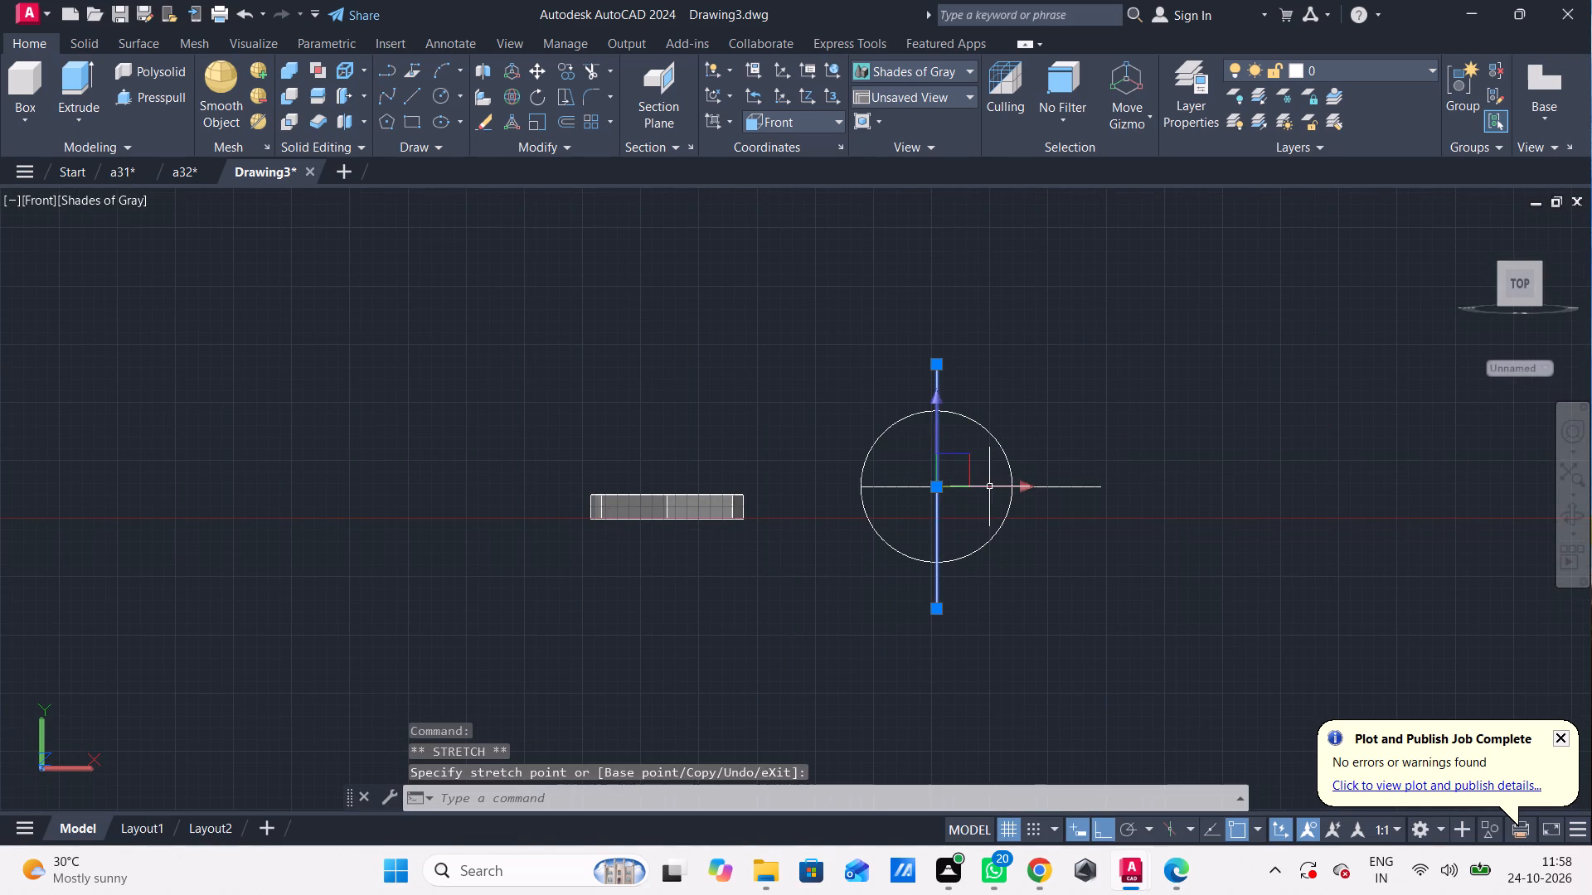
left_click(1071, 488)
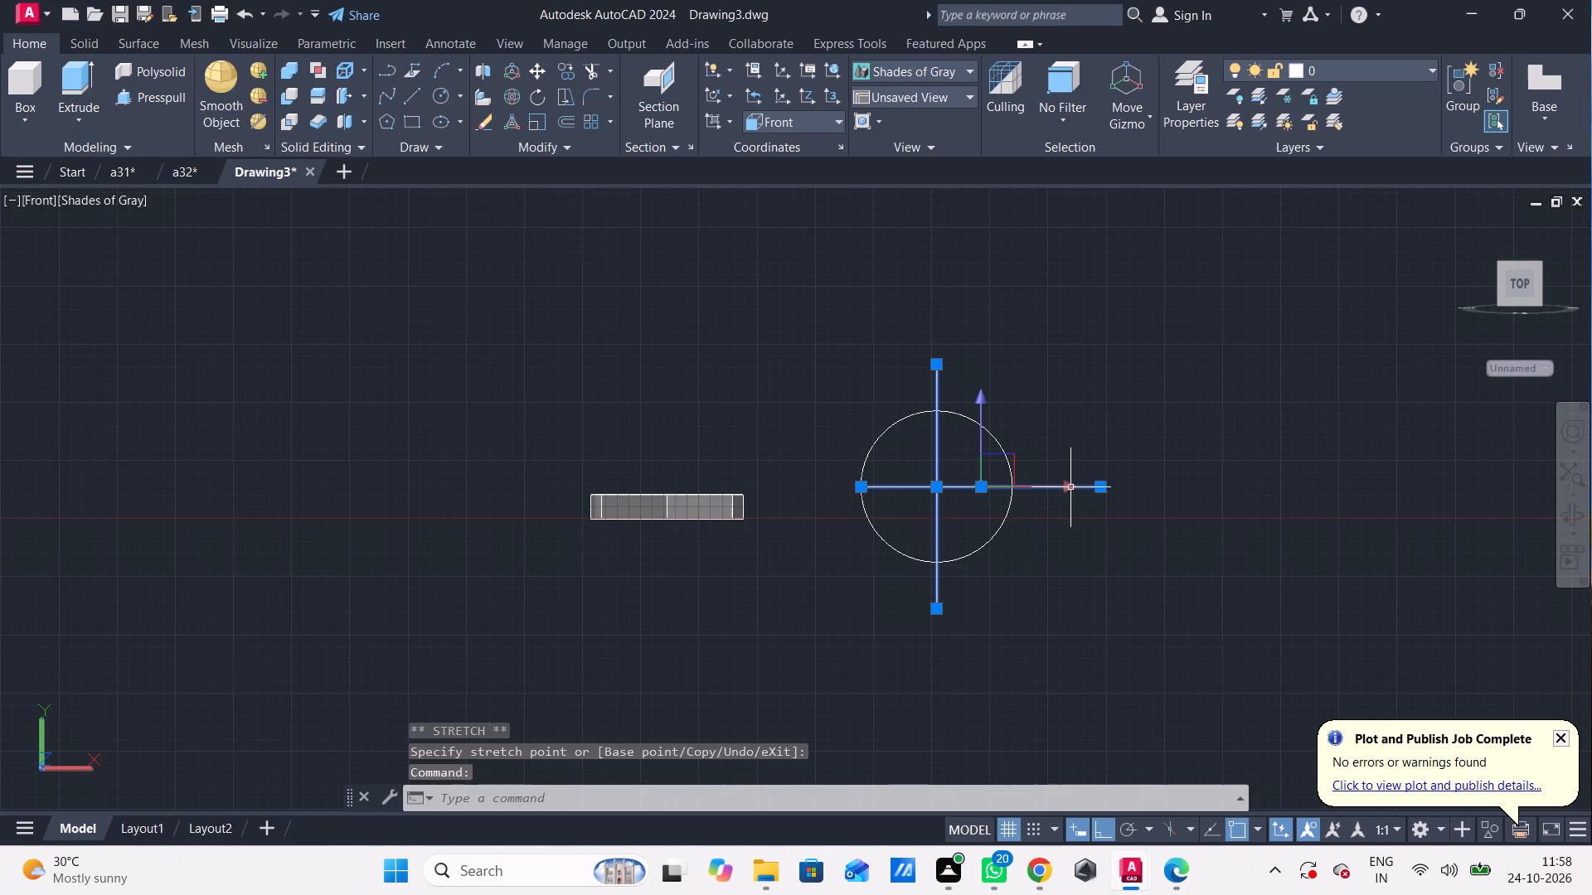
left_click(980, 486)
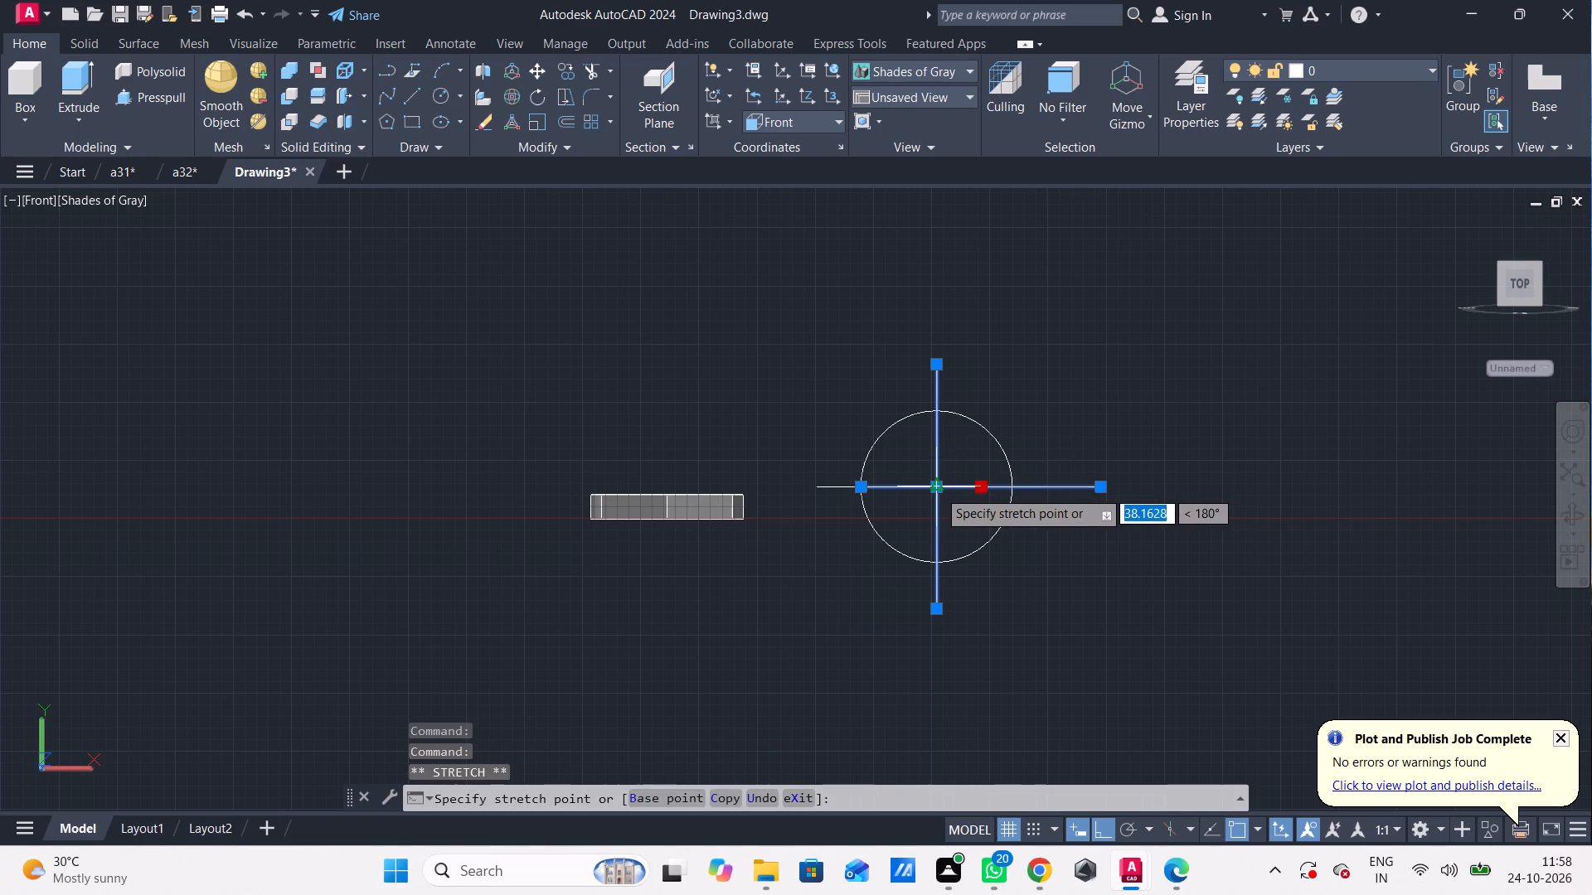
left_click(938, 490)
key("Escape")
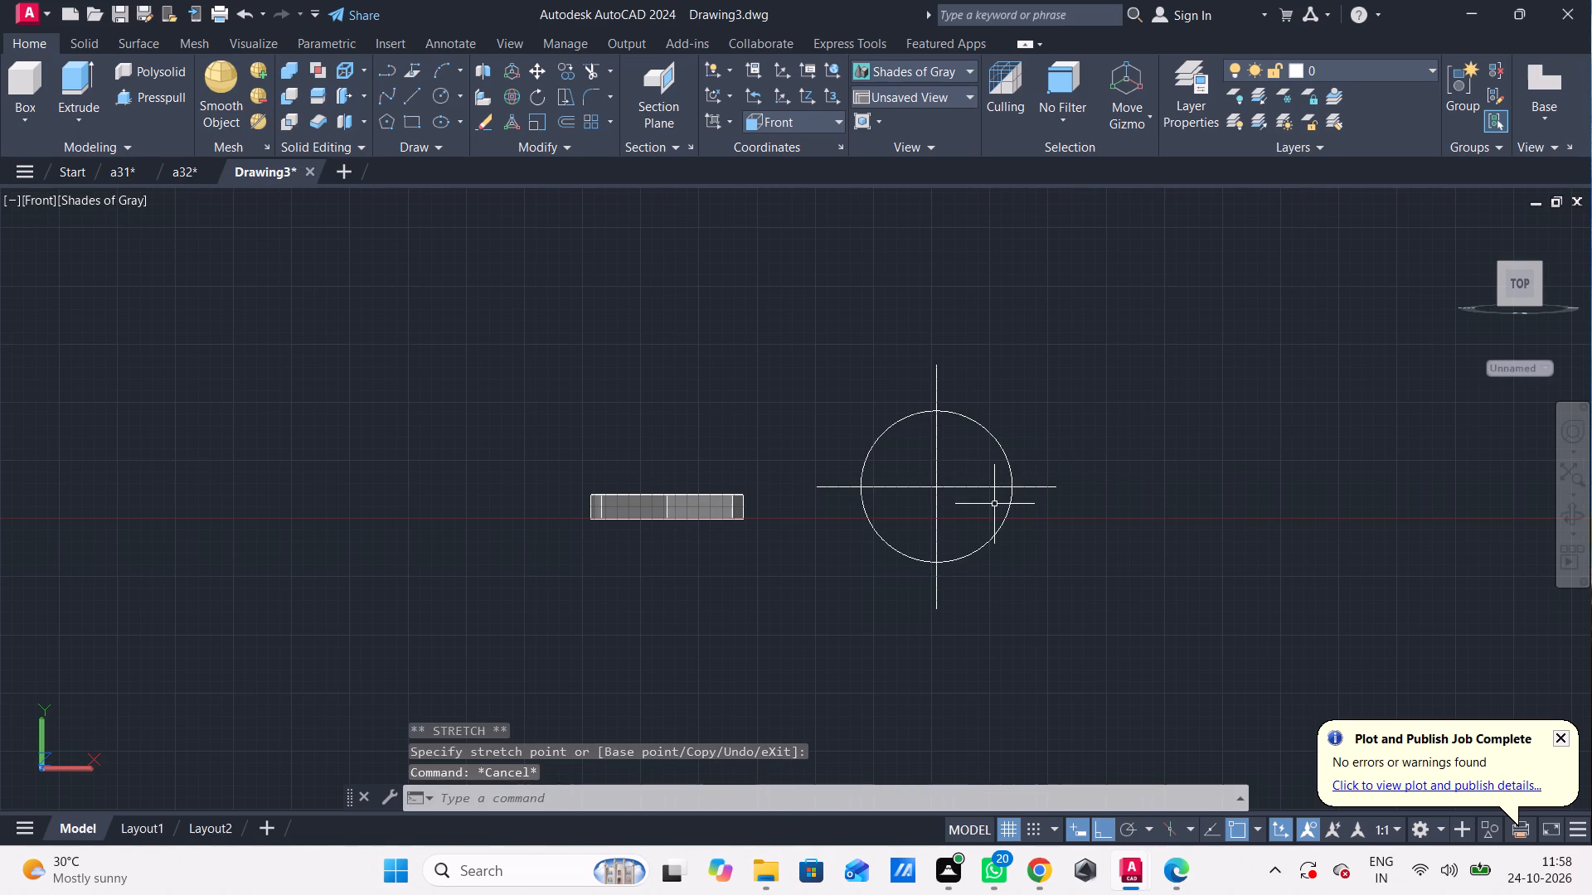
With Ortho off, draw a line 250 long at 30° from the circle's centre.
key("l")
key("Return")
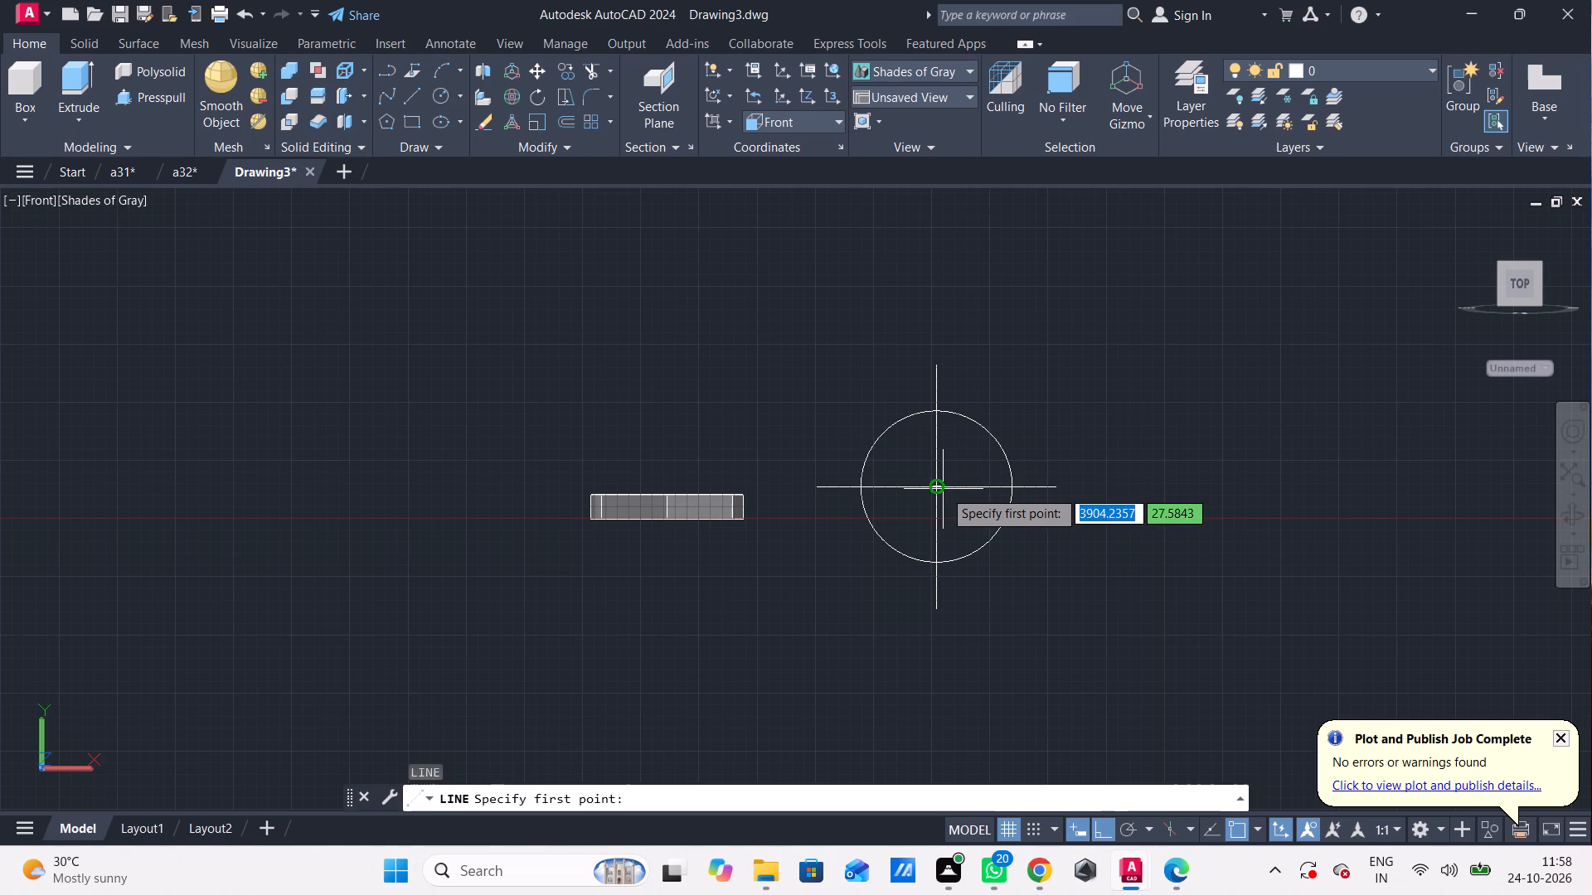
scroll(944, 483, "up", 1)
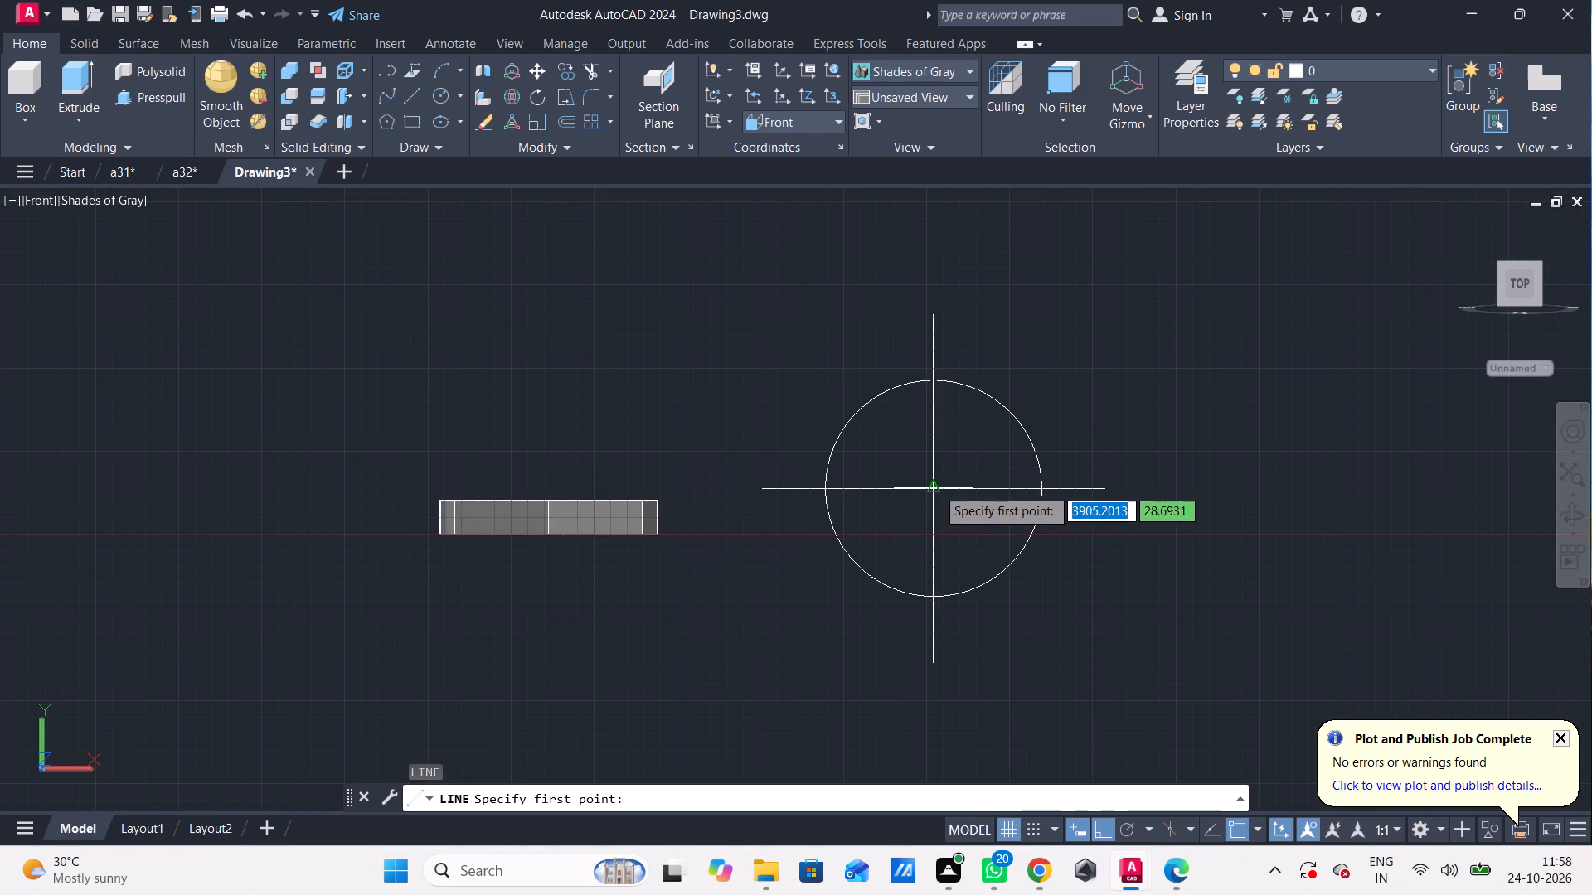
left_click(936, 487)
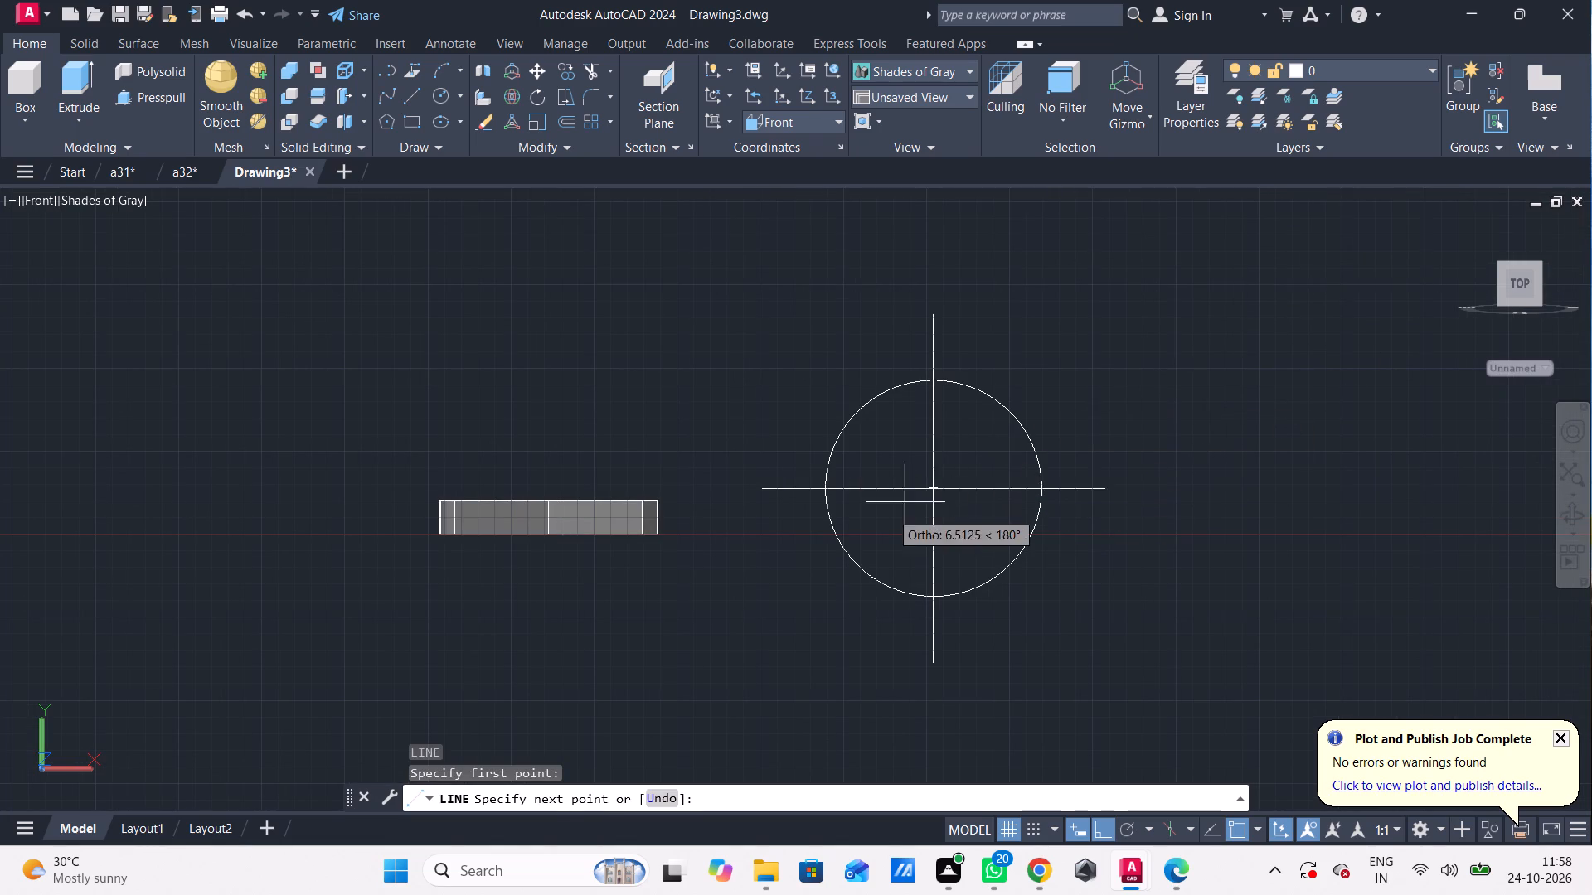
key("F8")
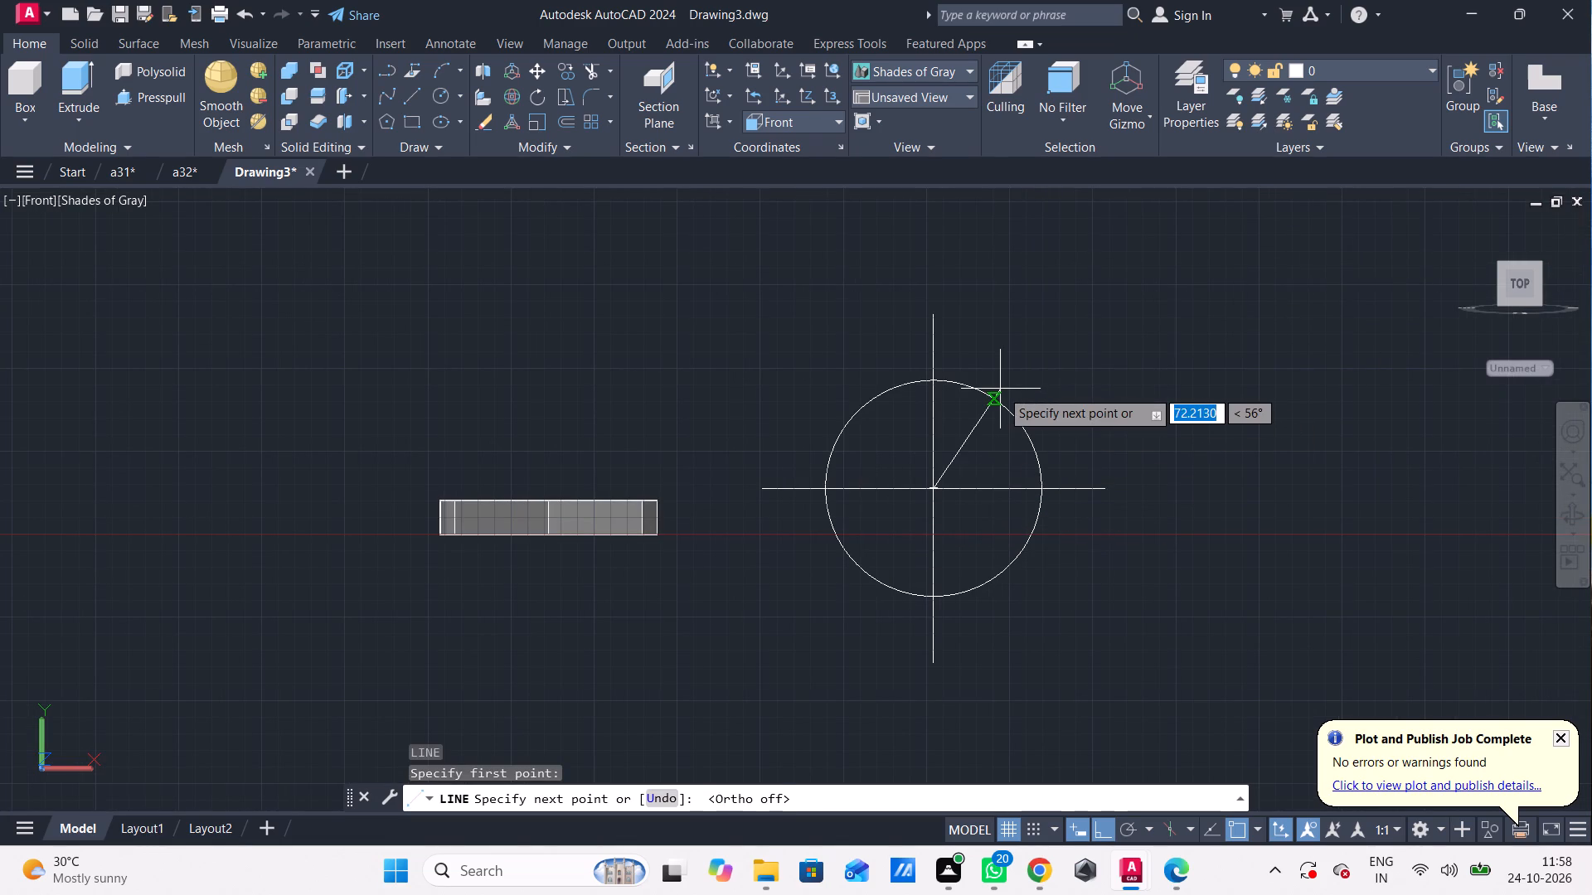
type("250")
key("shift+less")
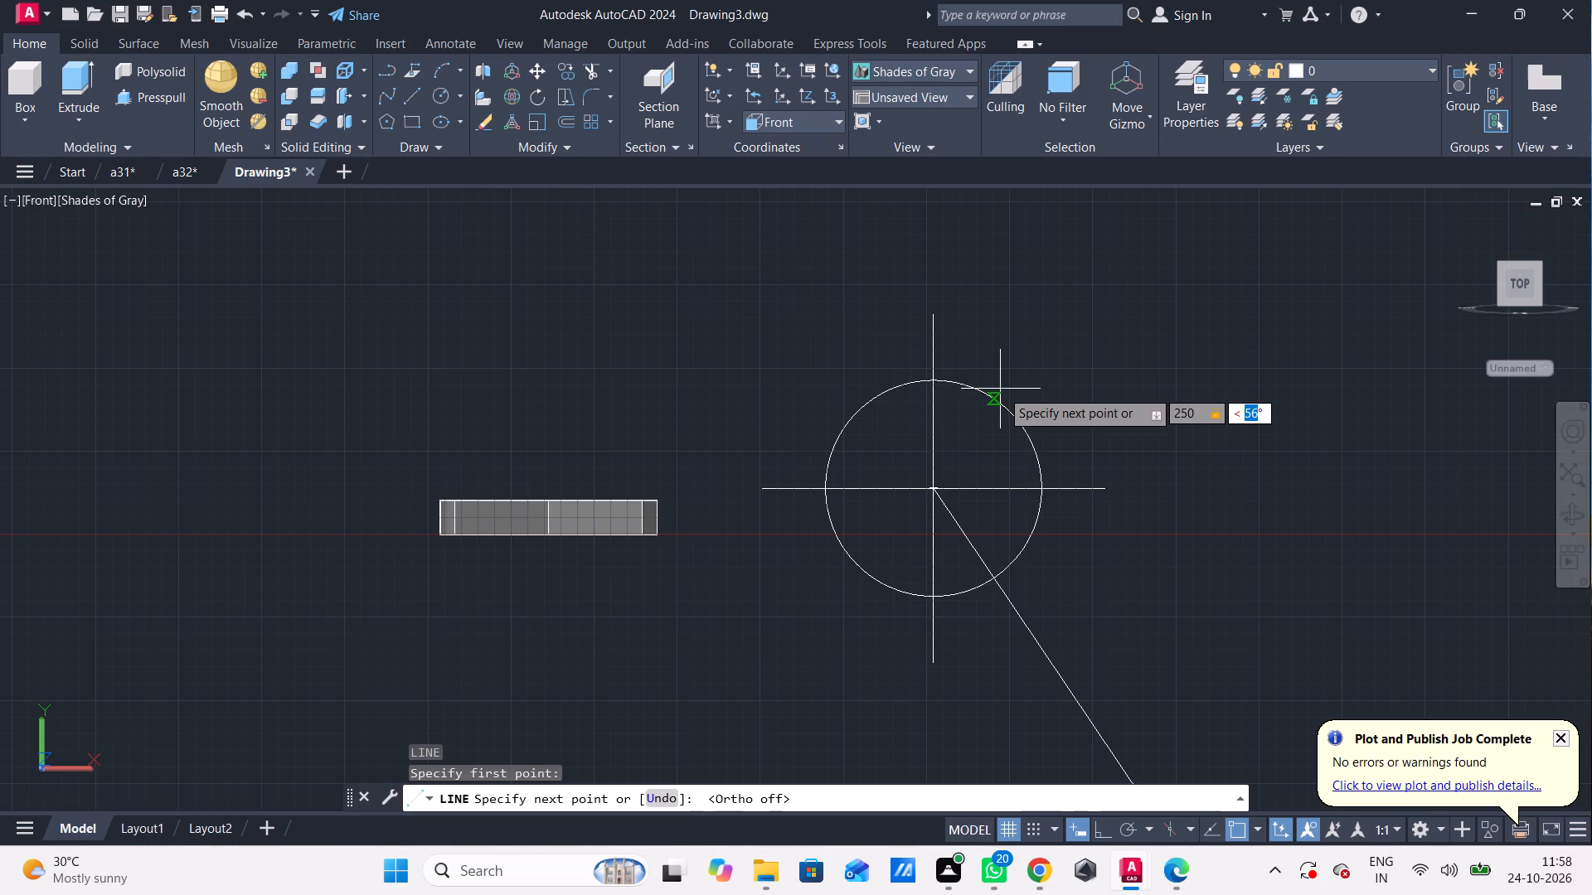
type("30")
key("Return")
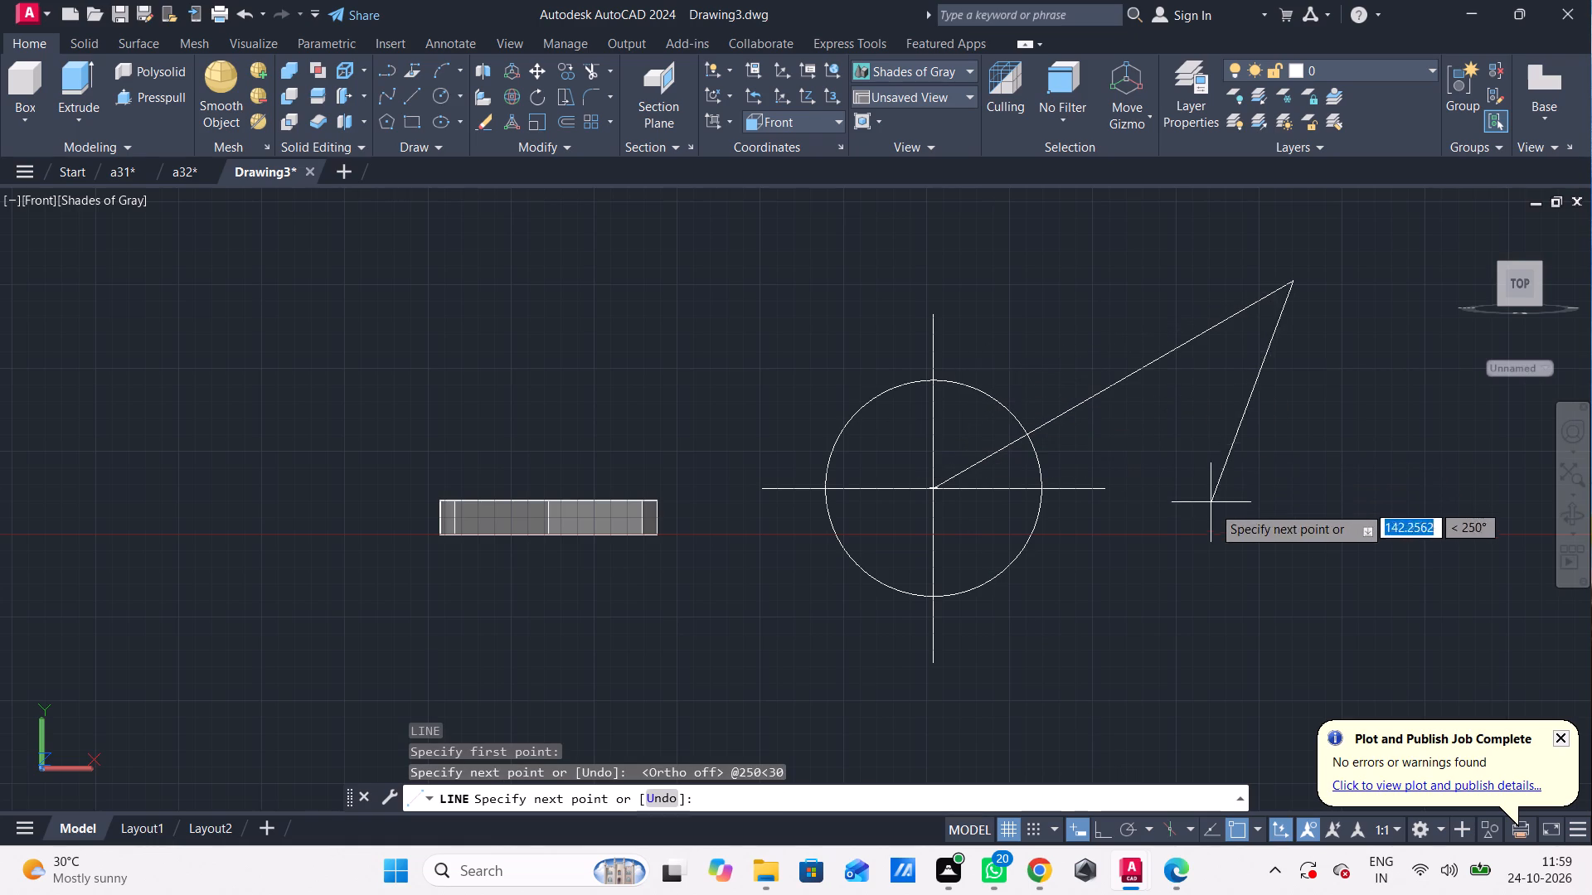
key("Escape")
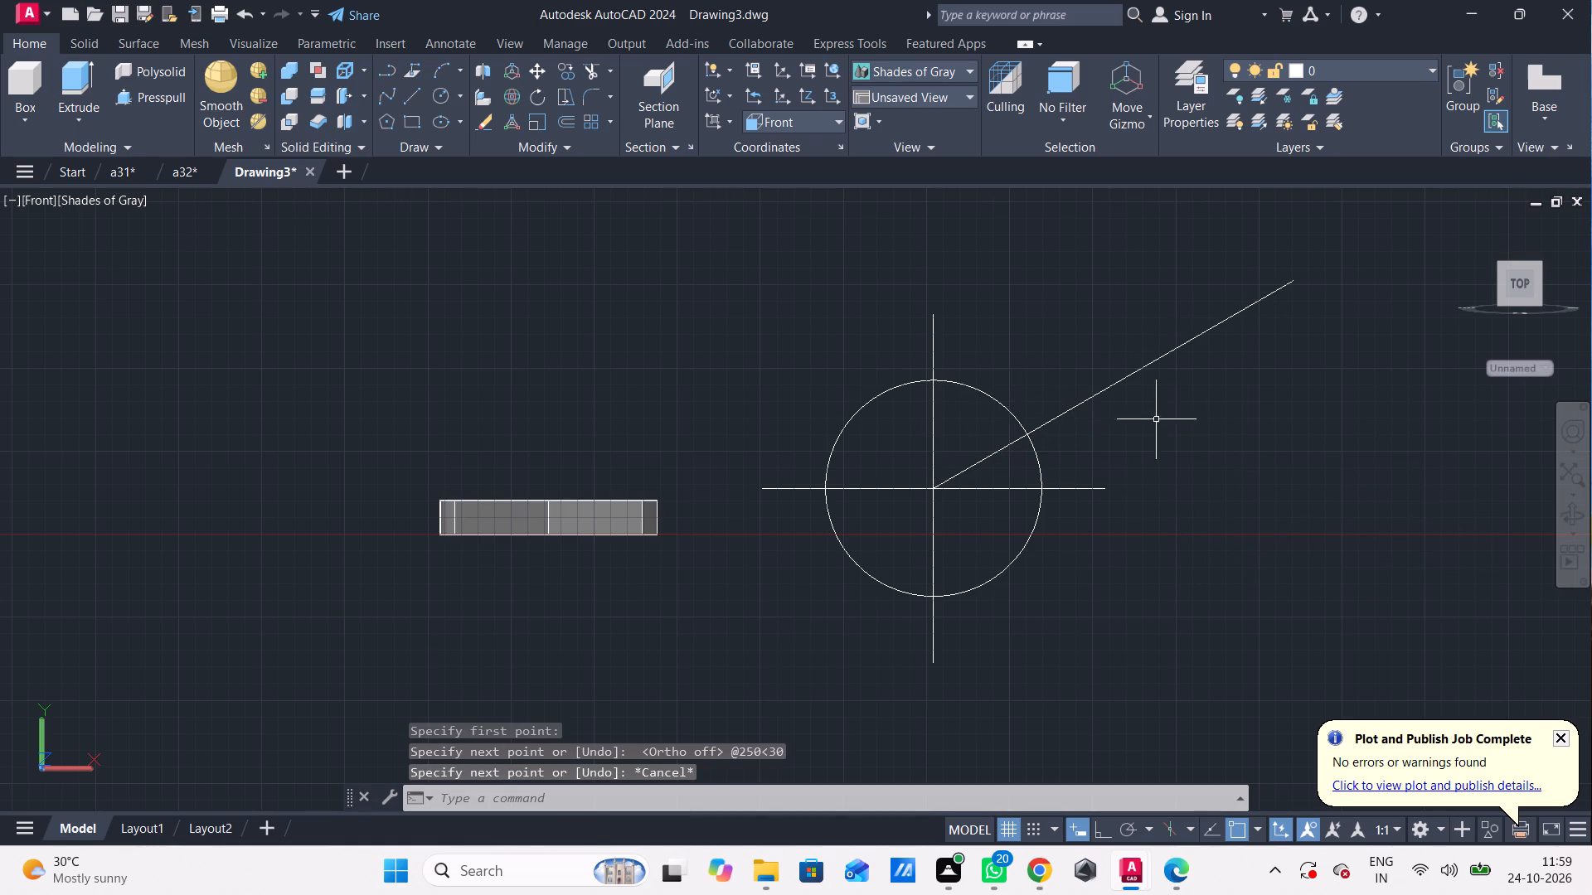
Mirror the 30° line about the circle's vertical centreline, keeping the source line.
left_click(1143, 373)
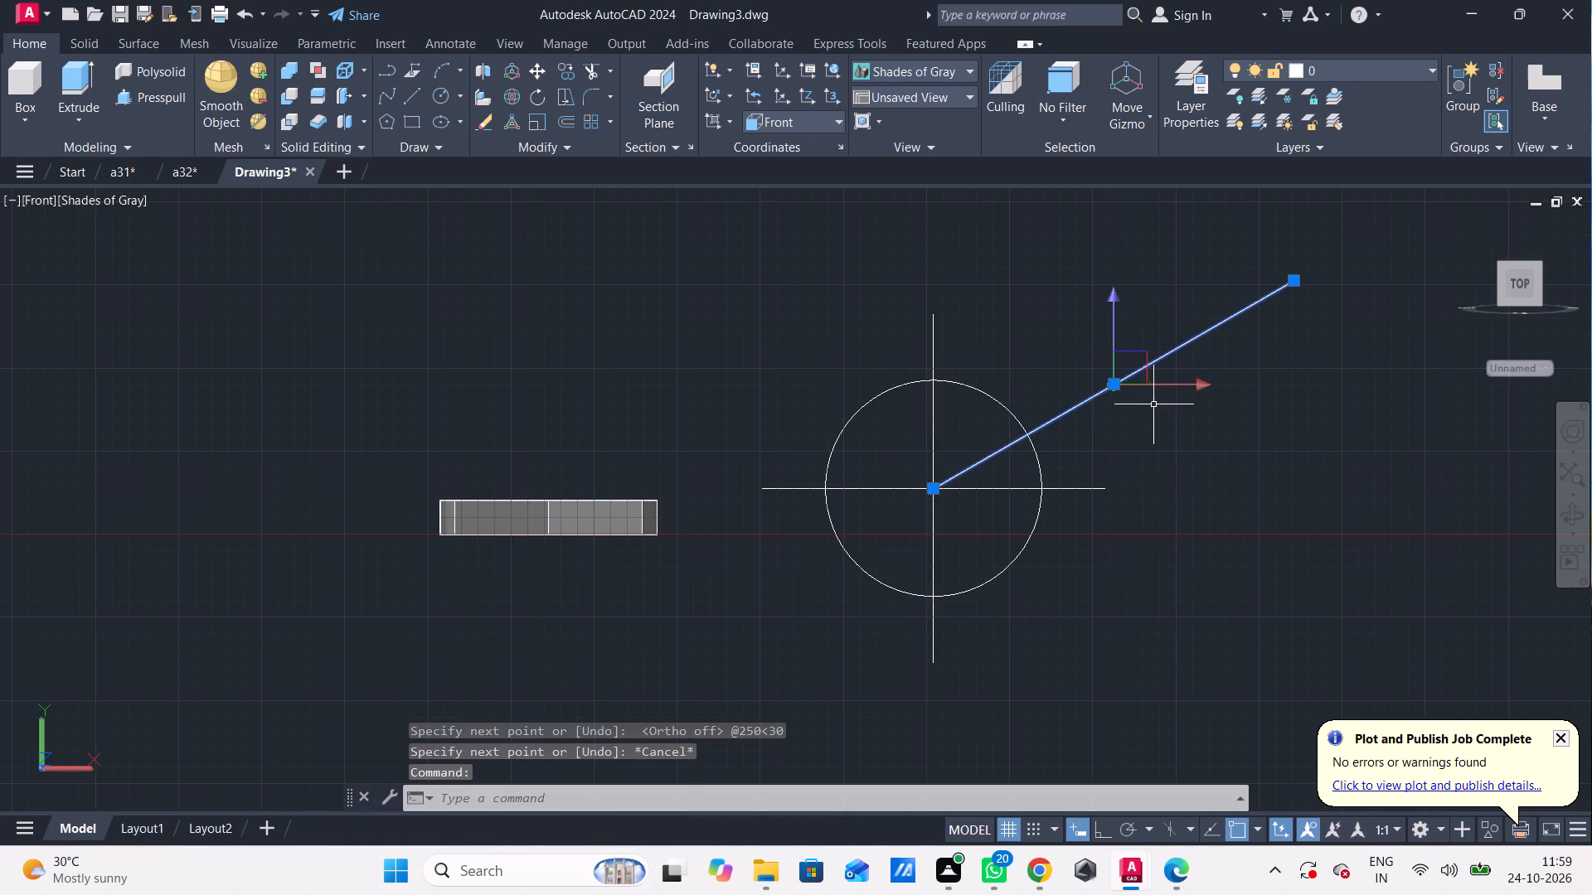
key("m")
key("i")
key("space")
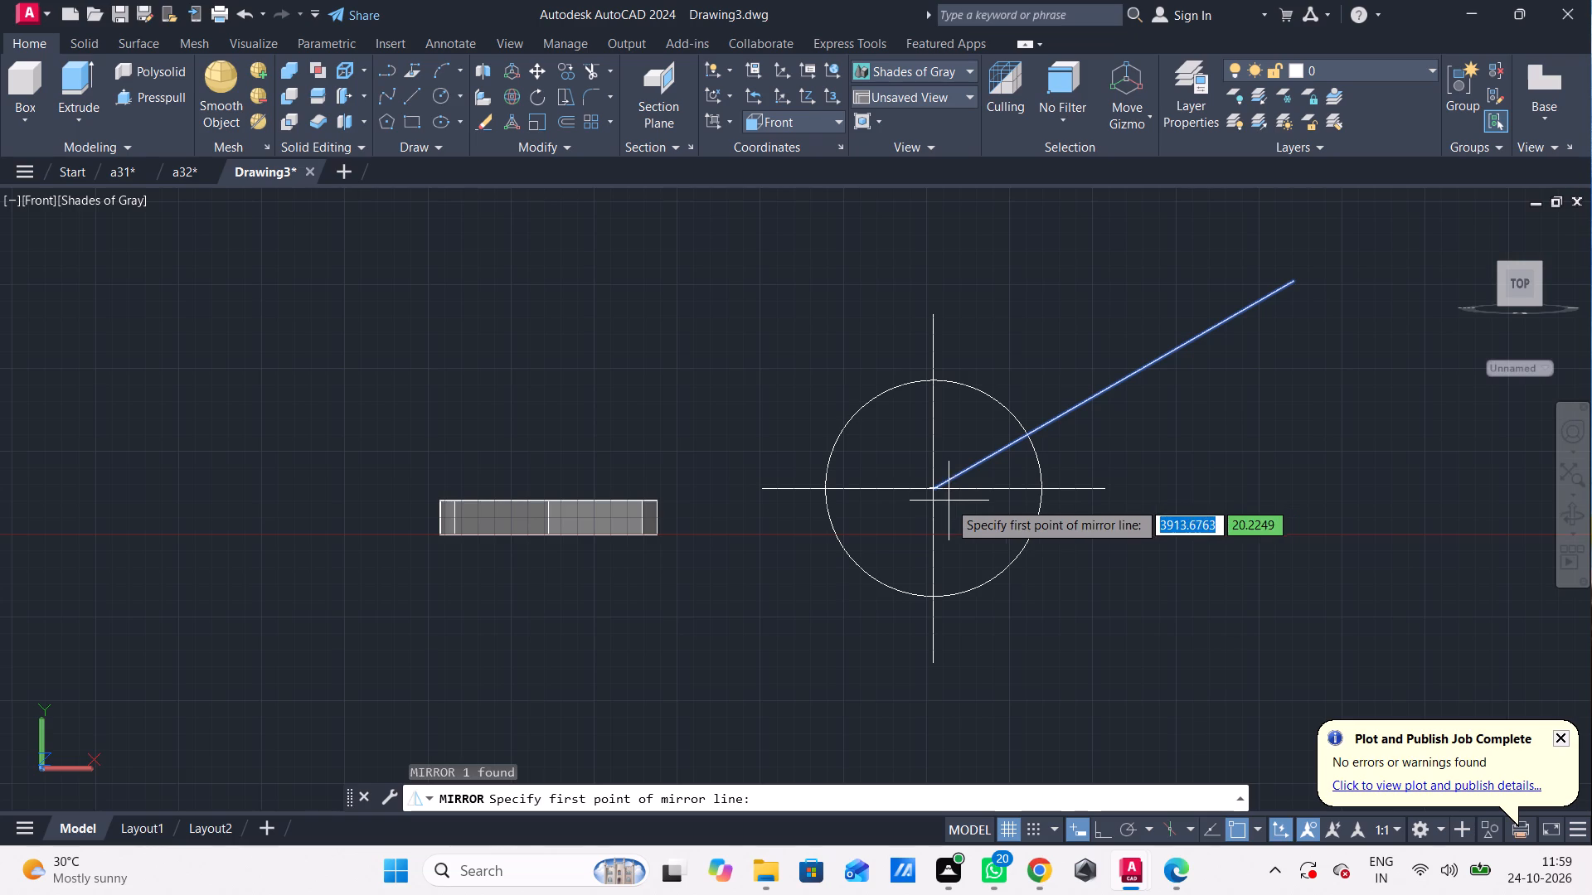
left_click(938, 494)
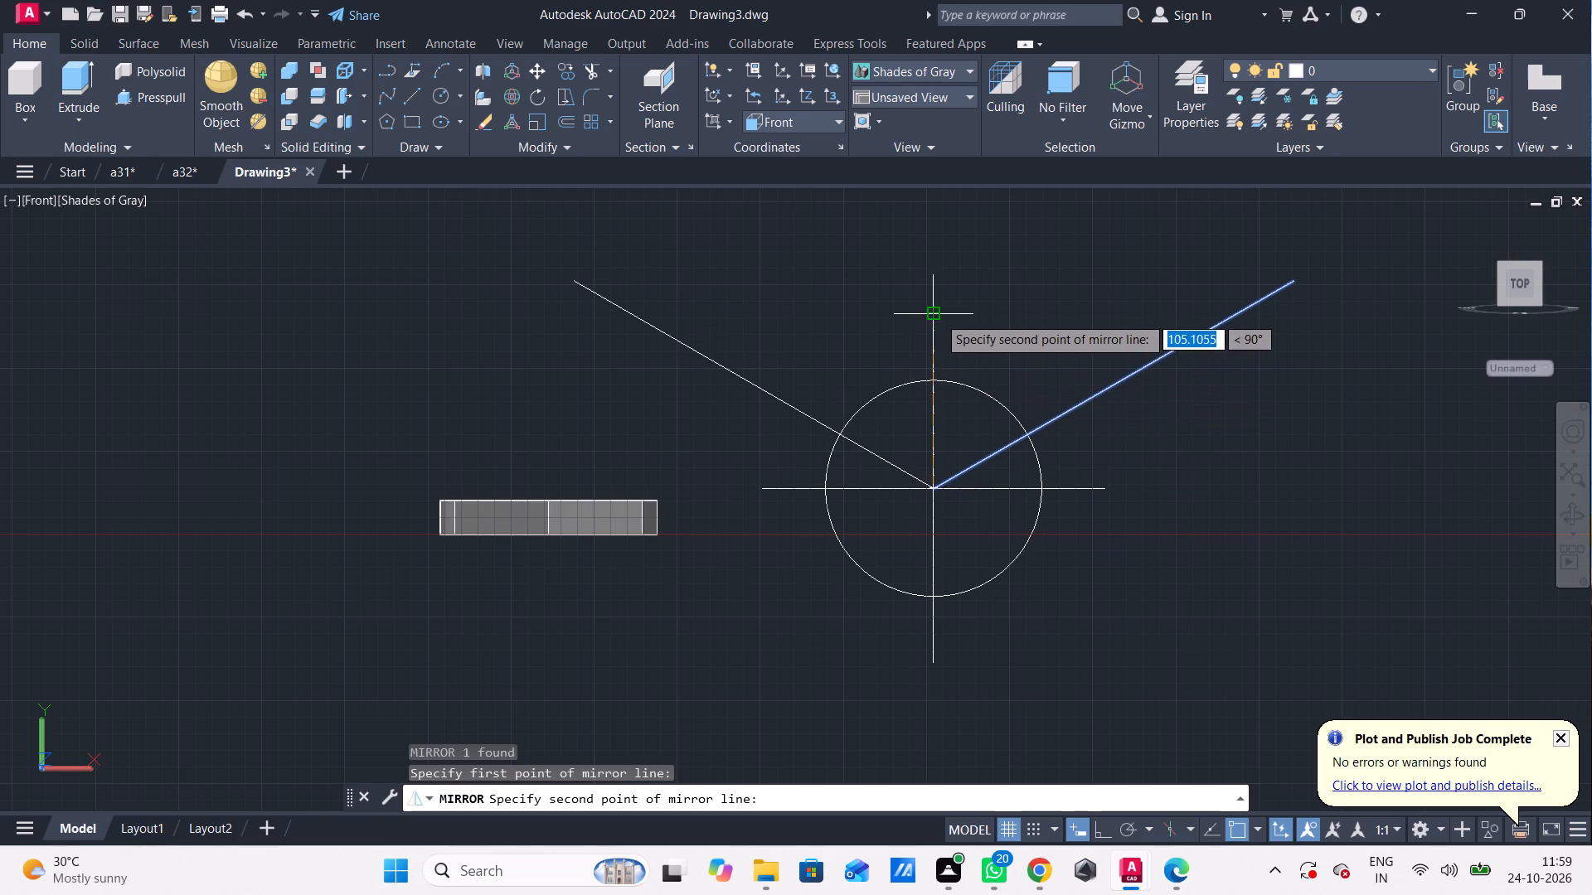
left_click(938, 316)
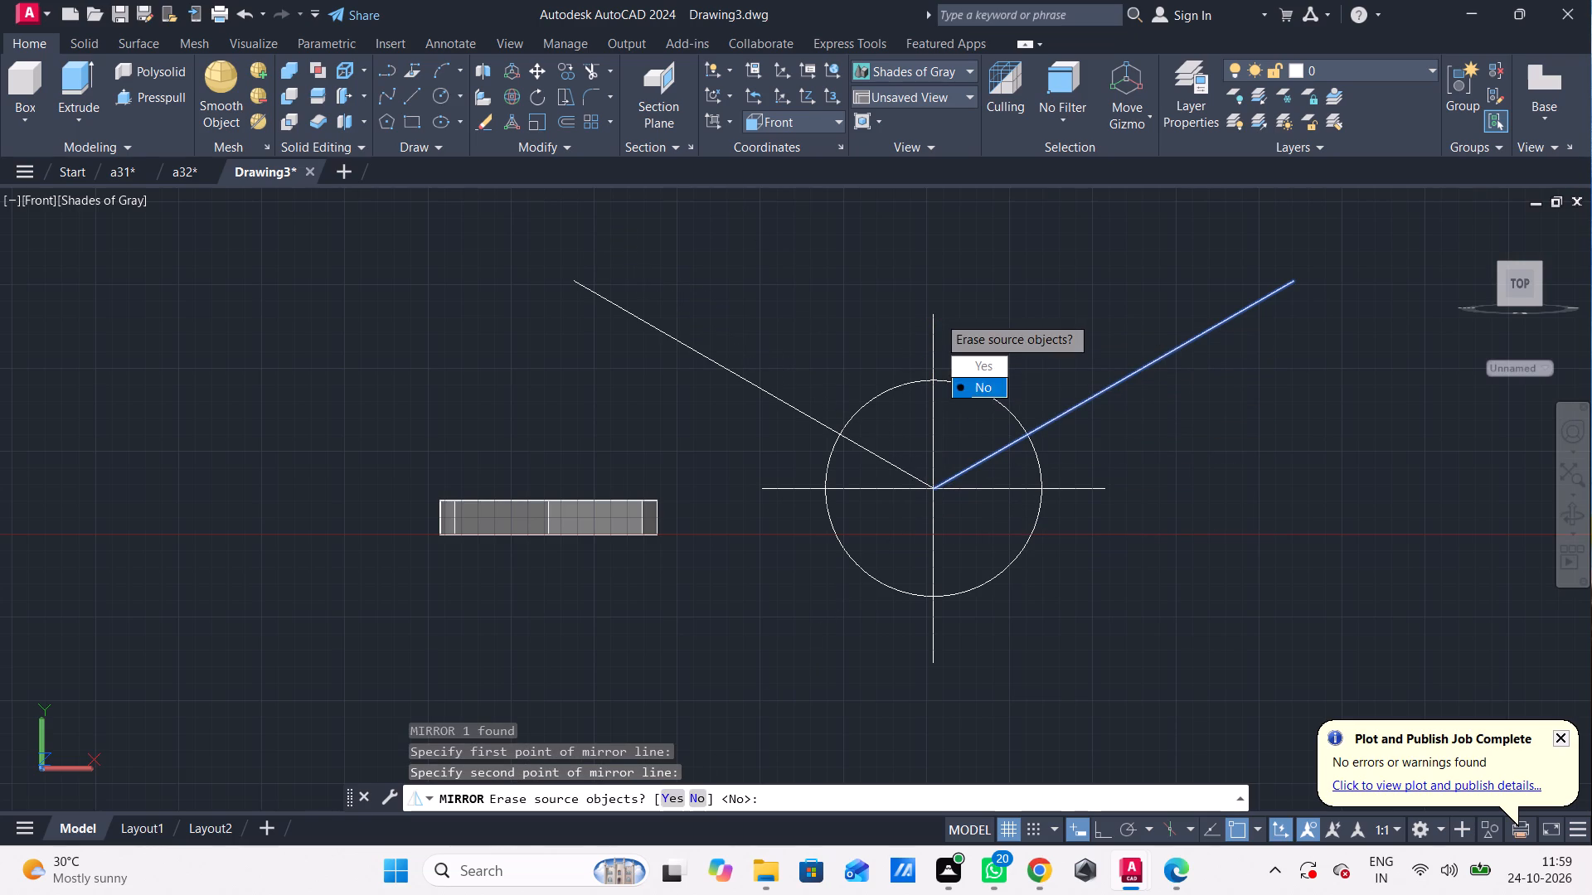
left_click_drag(982, 389, 938, 316)
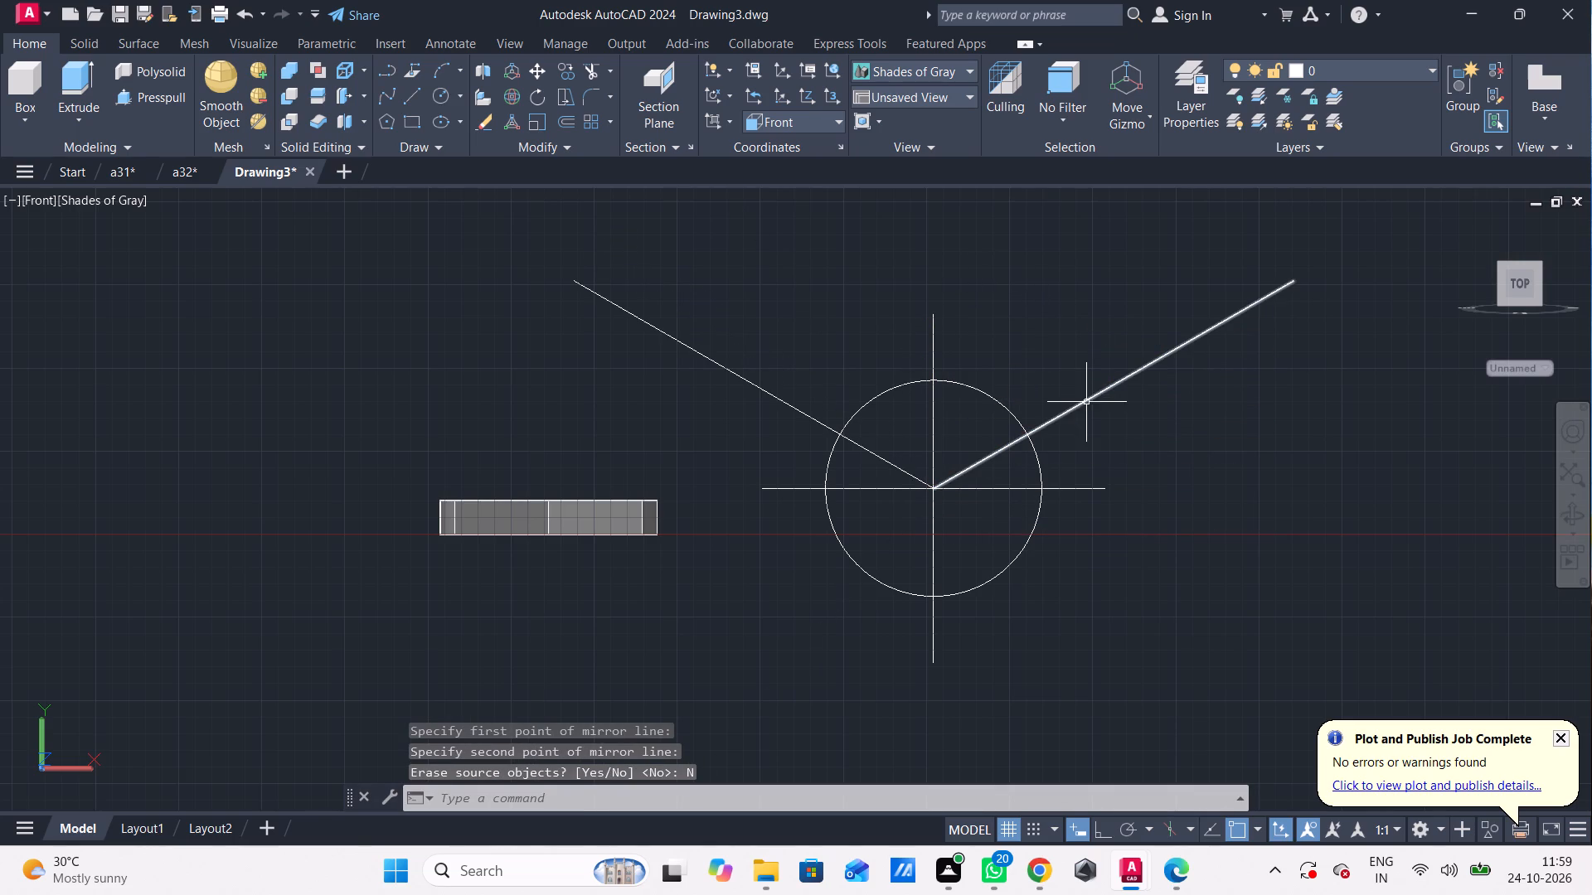
Move both 30° diagonal lines by their midpoints onto the circle's centre.
left_click(1087, 403)
left_click(1115, 387)
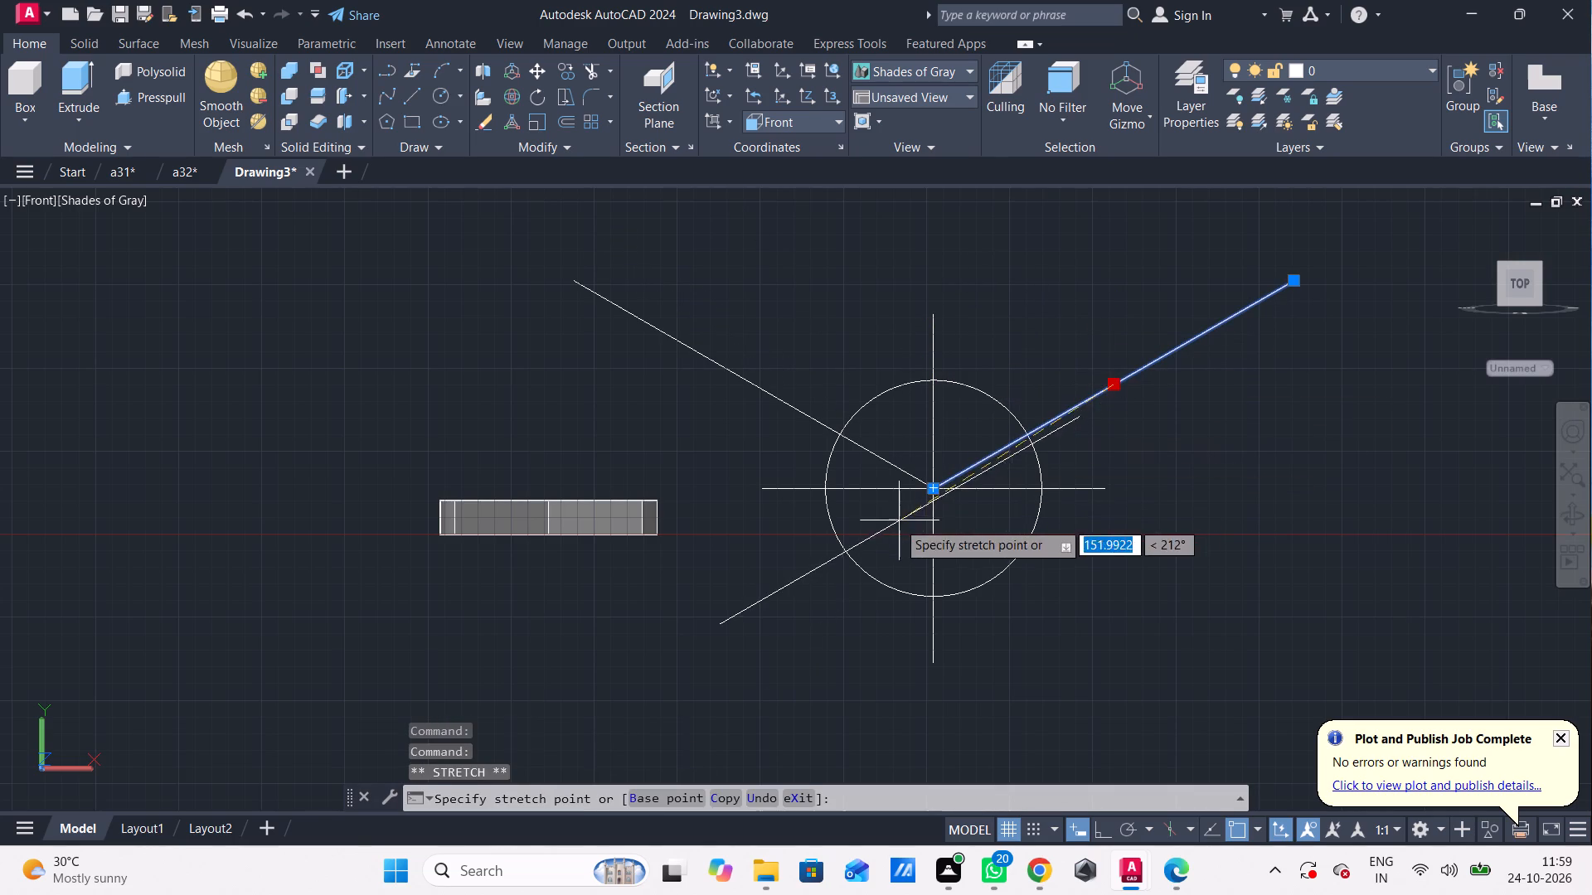
left_click(937, 491)
left_click(862, 451)
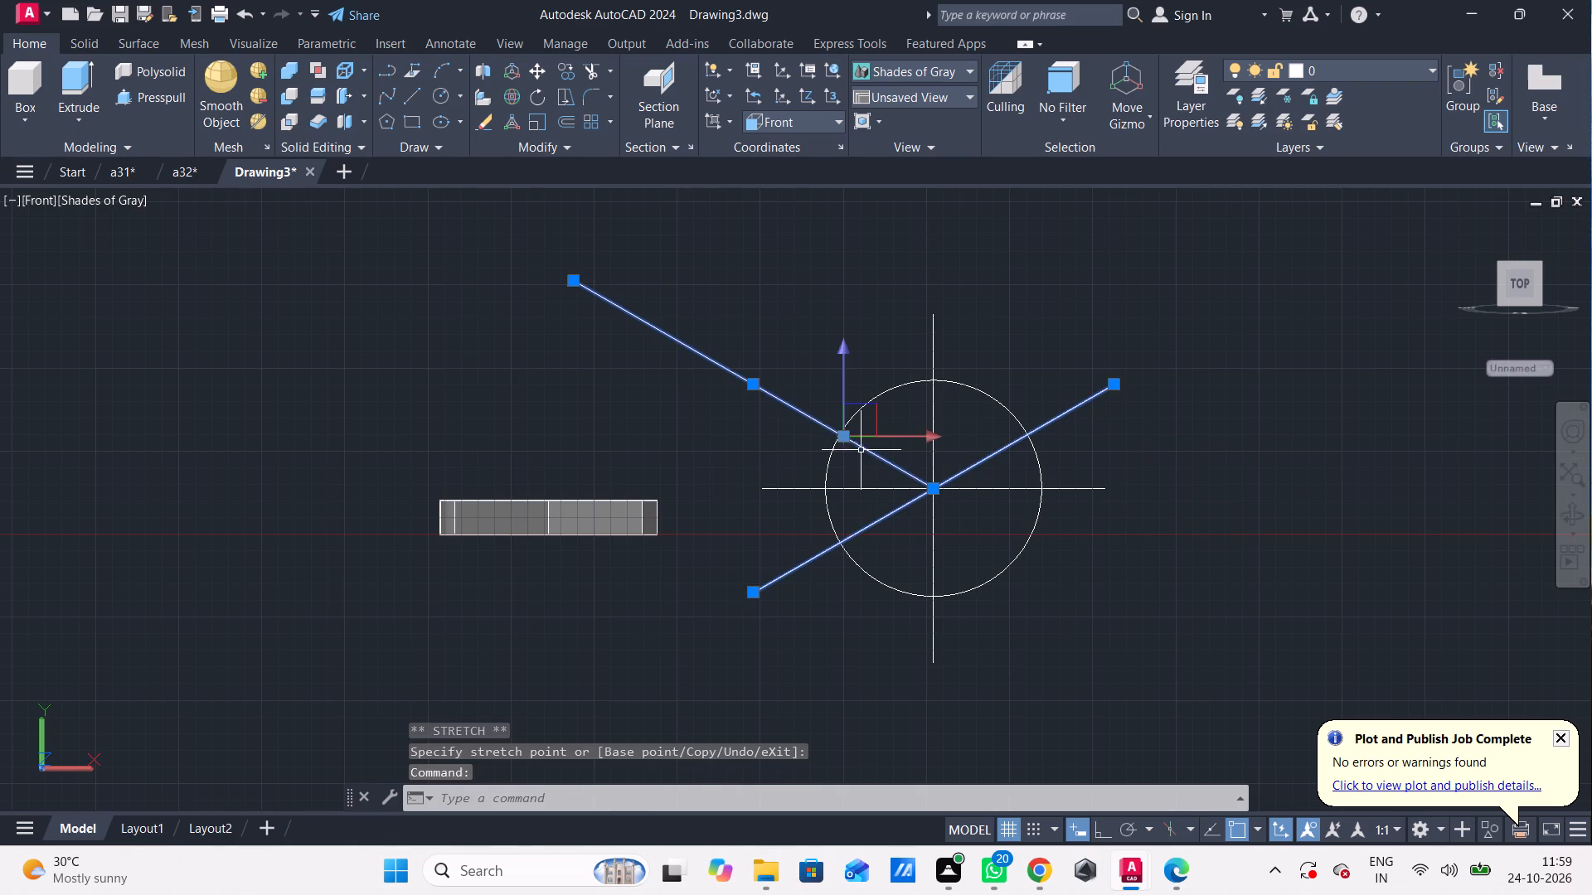
left_click(756, 387)
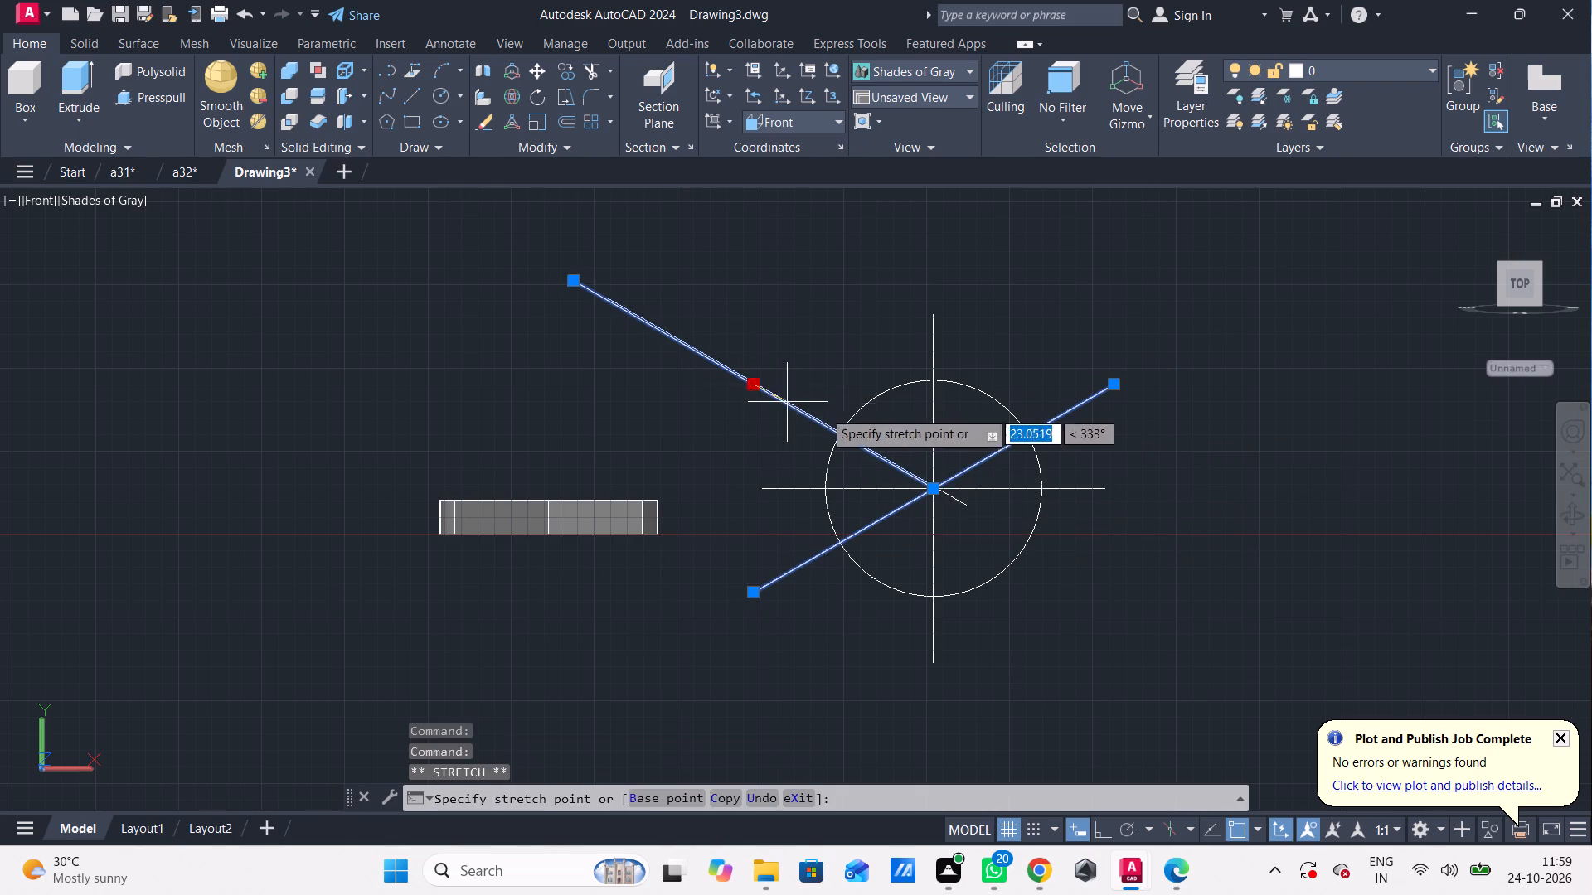
left_click(937, 490)
key("Escape")
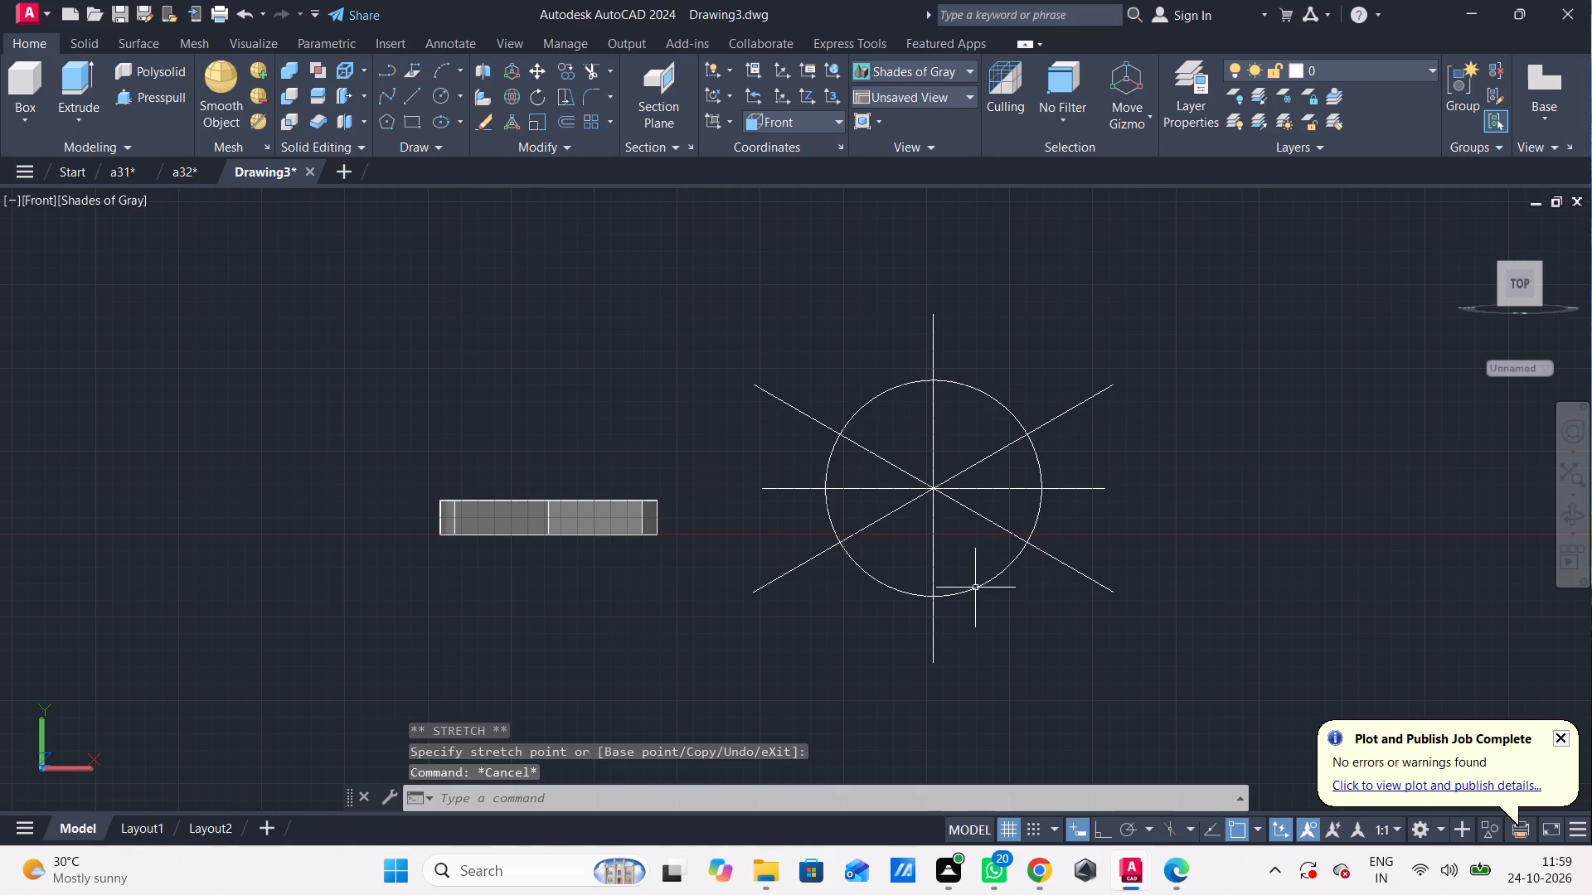
From the circle's upper-left diagonal intersection, draw a line 15 long inward along the diagonal, continuing with one 10 long at about 55°.
key("l")
key("Return")
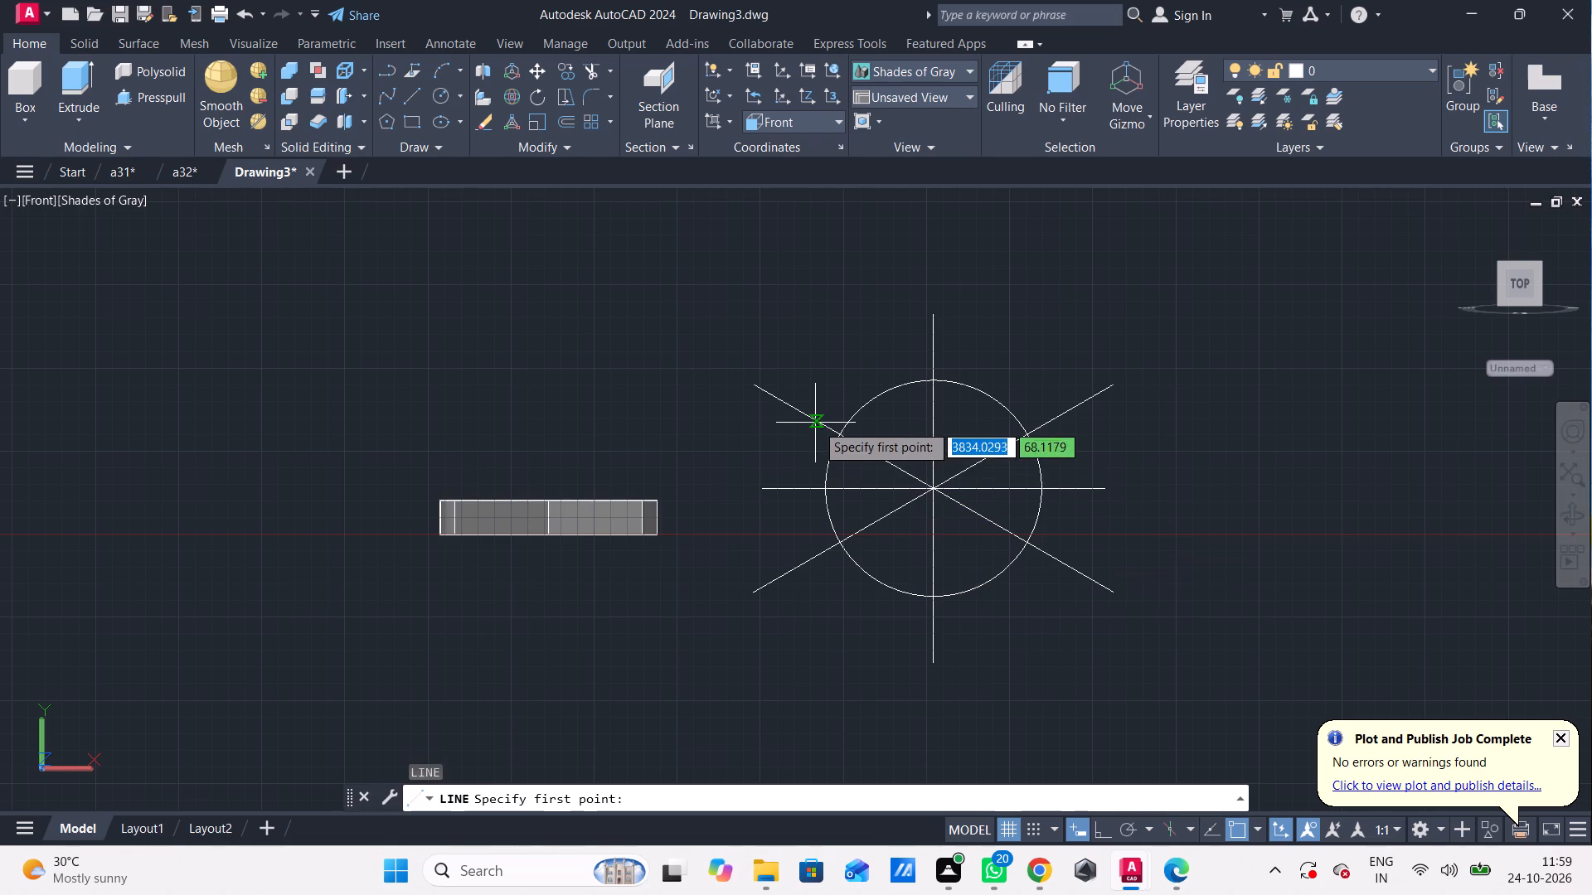
scroll(840, 433, "up", 4)
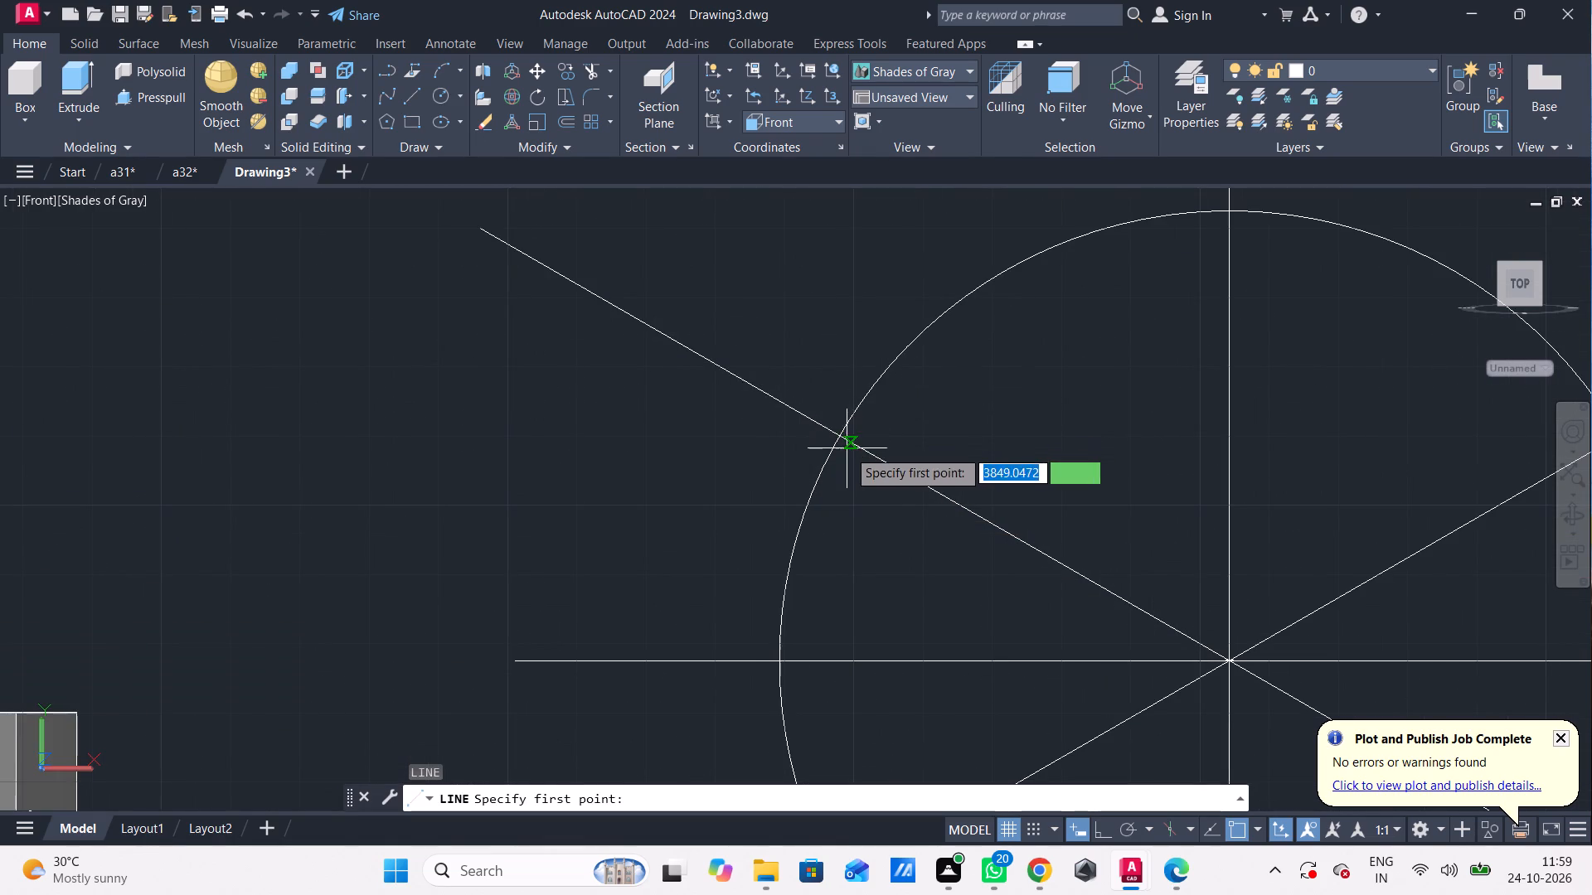
left_click(839, 439)
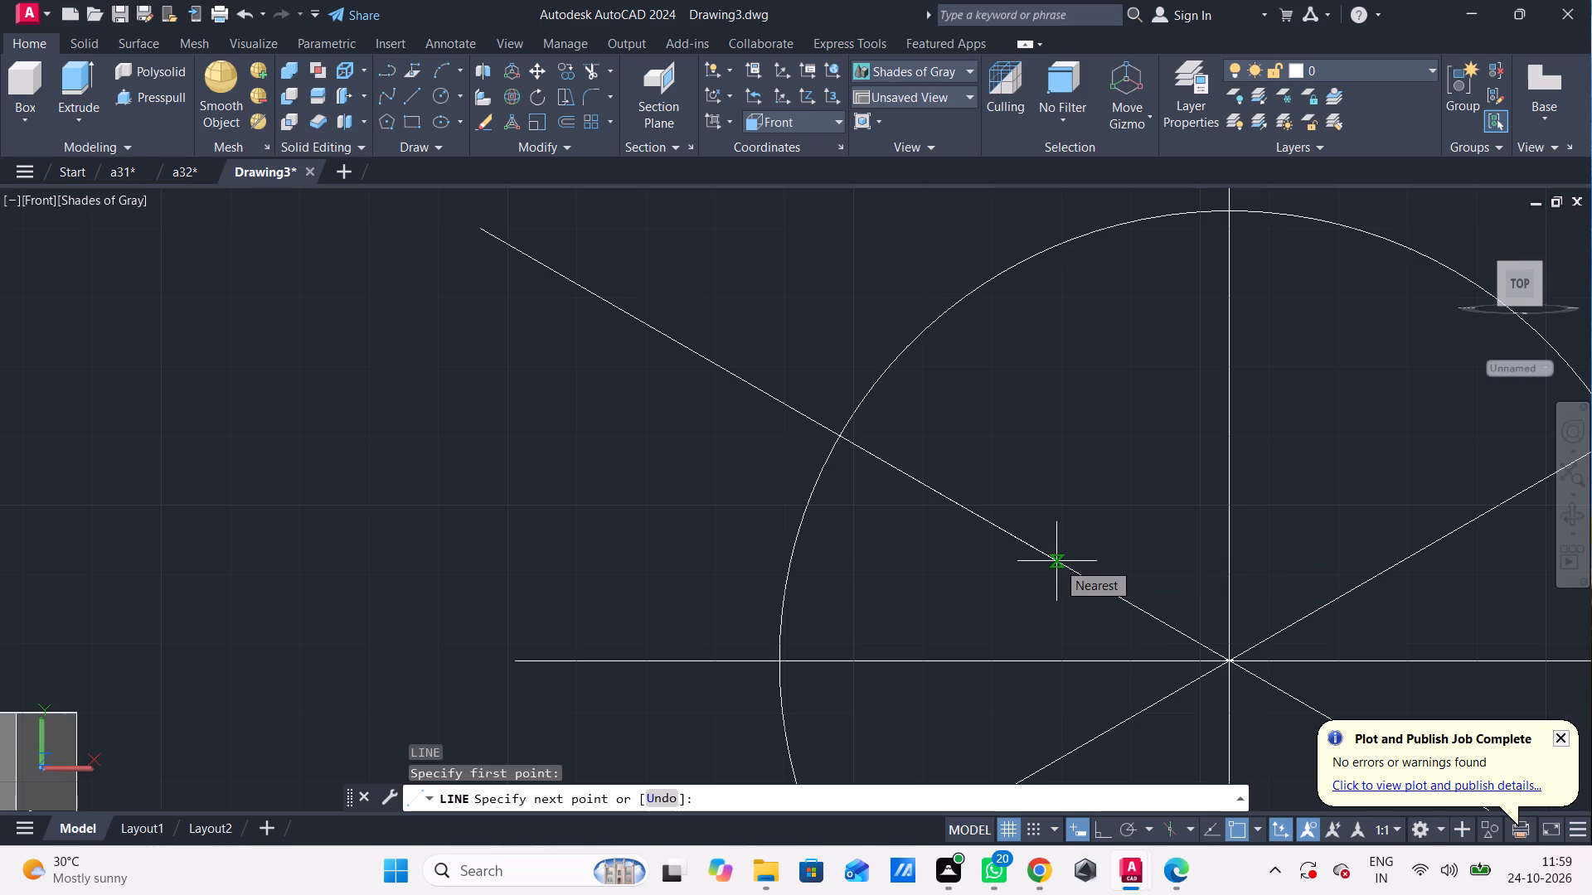
type("15")
key("Return")
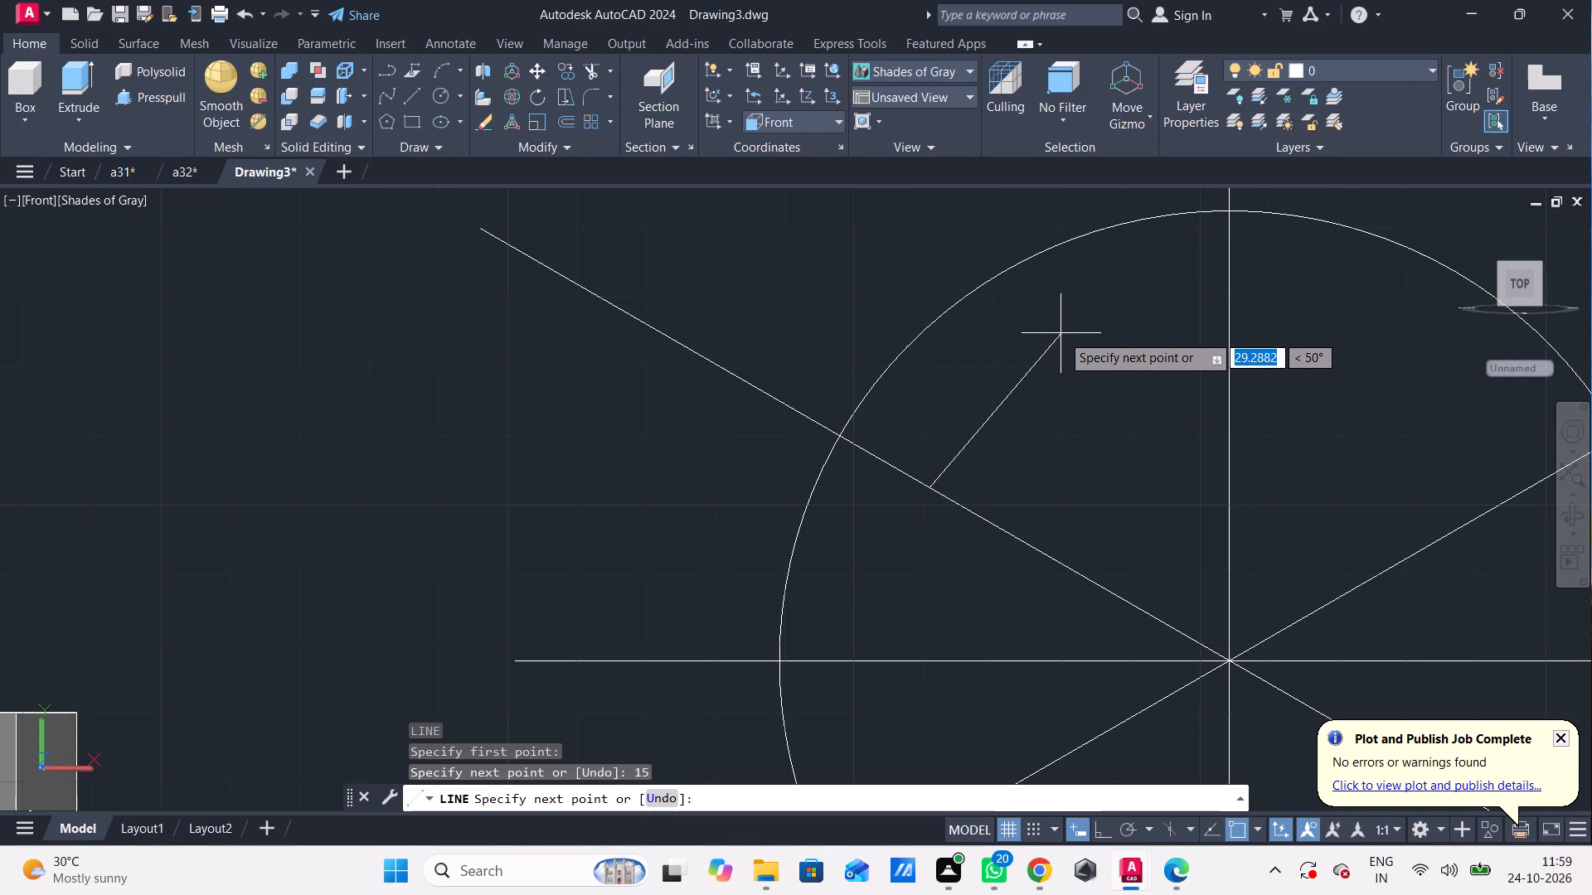
key("F8")
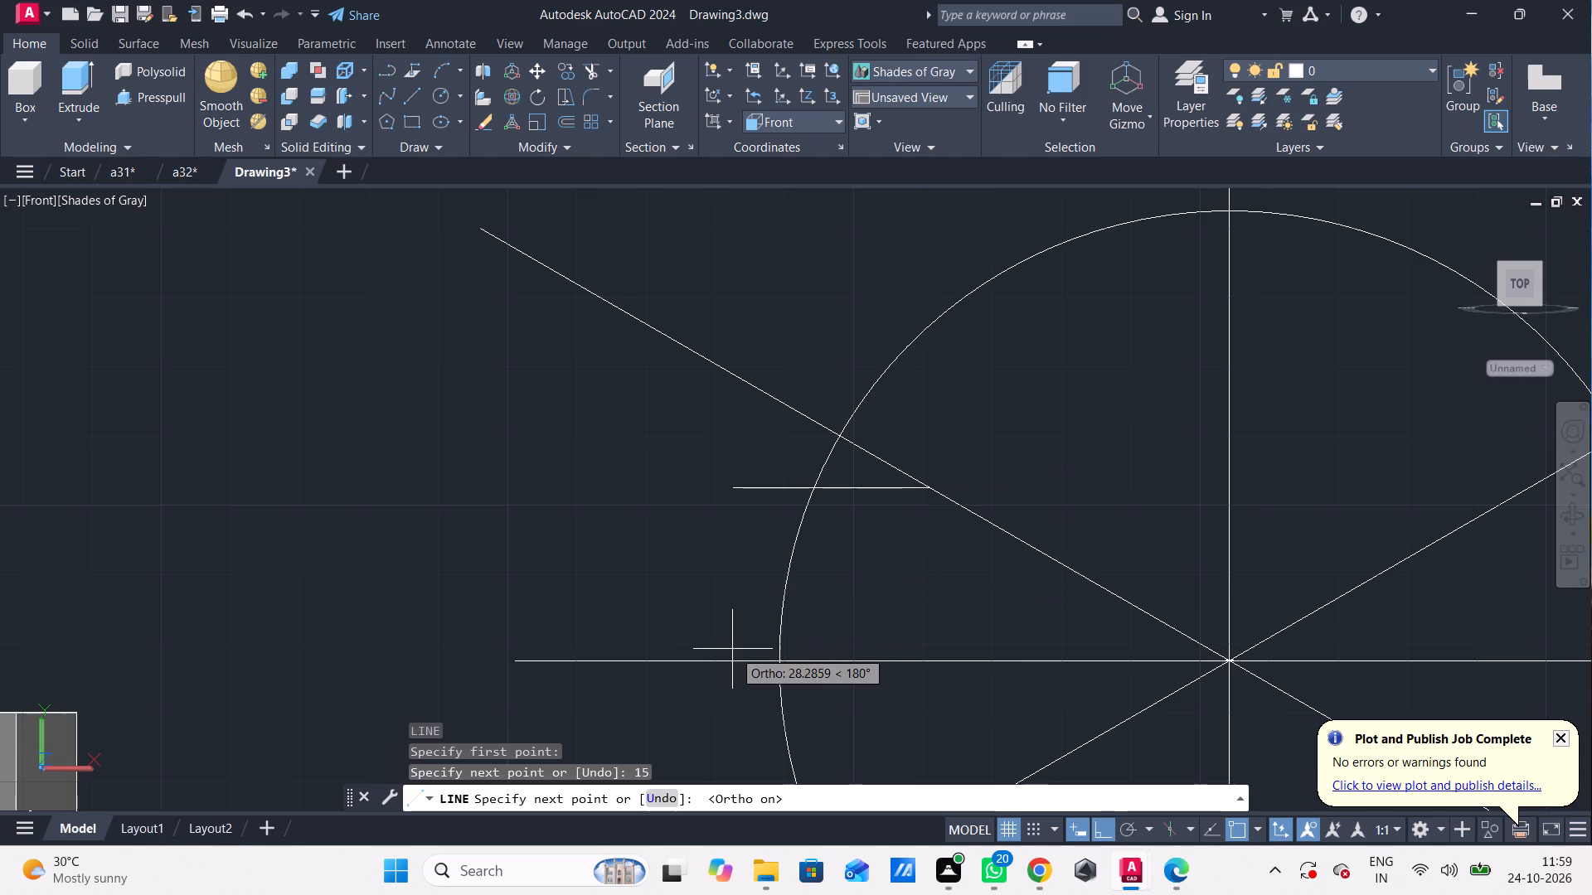
key("F8")
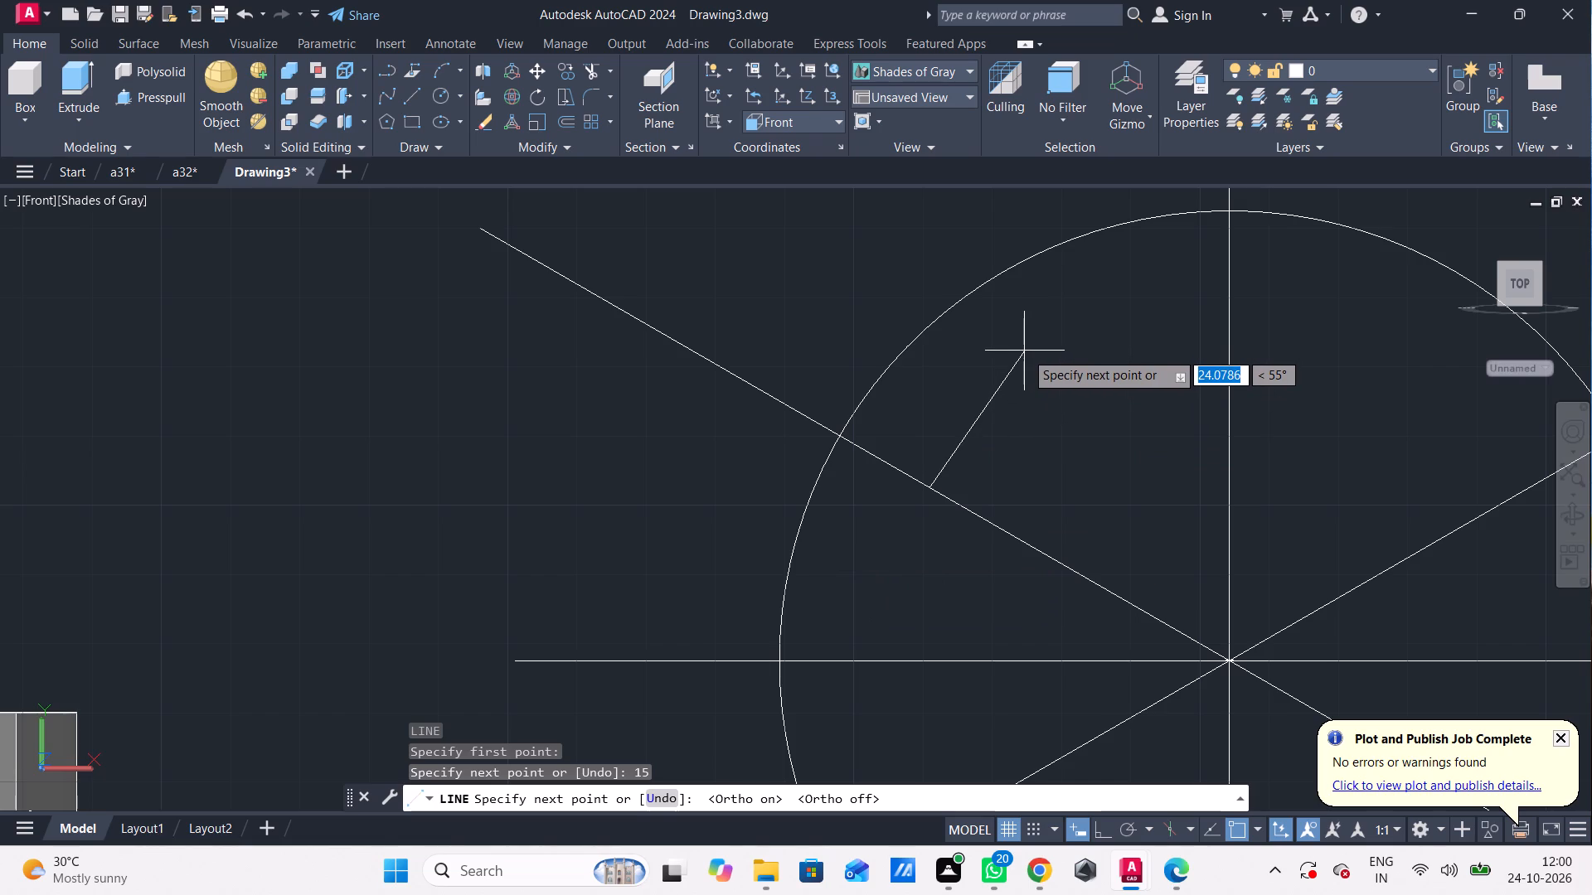
type("10")
key("Return")
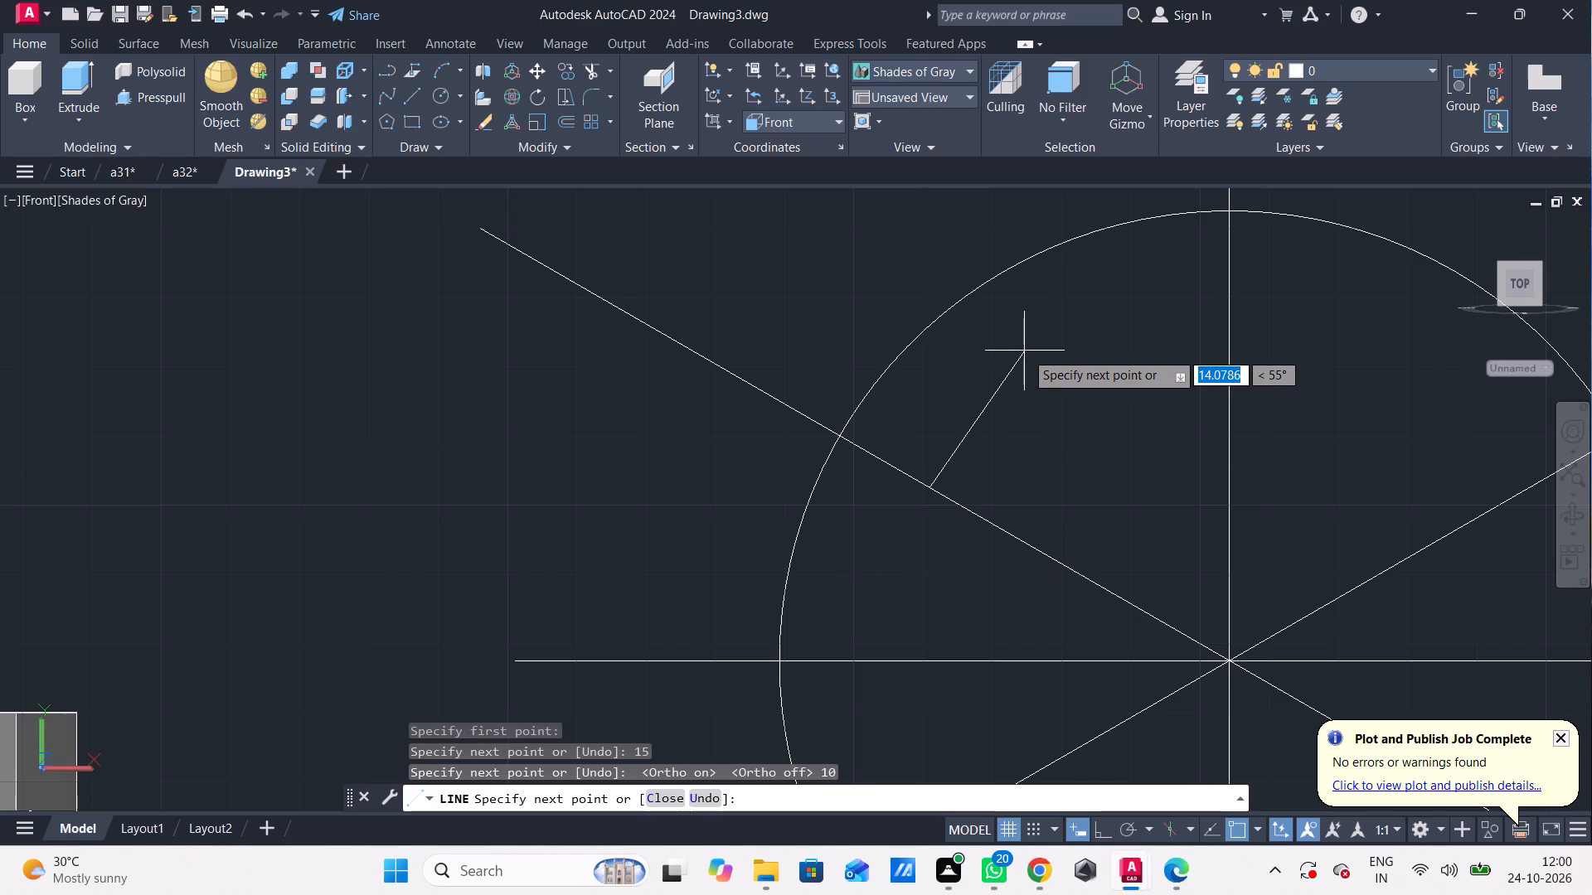
key("Escape")
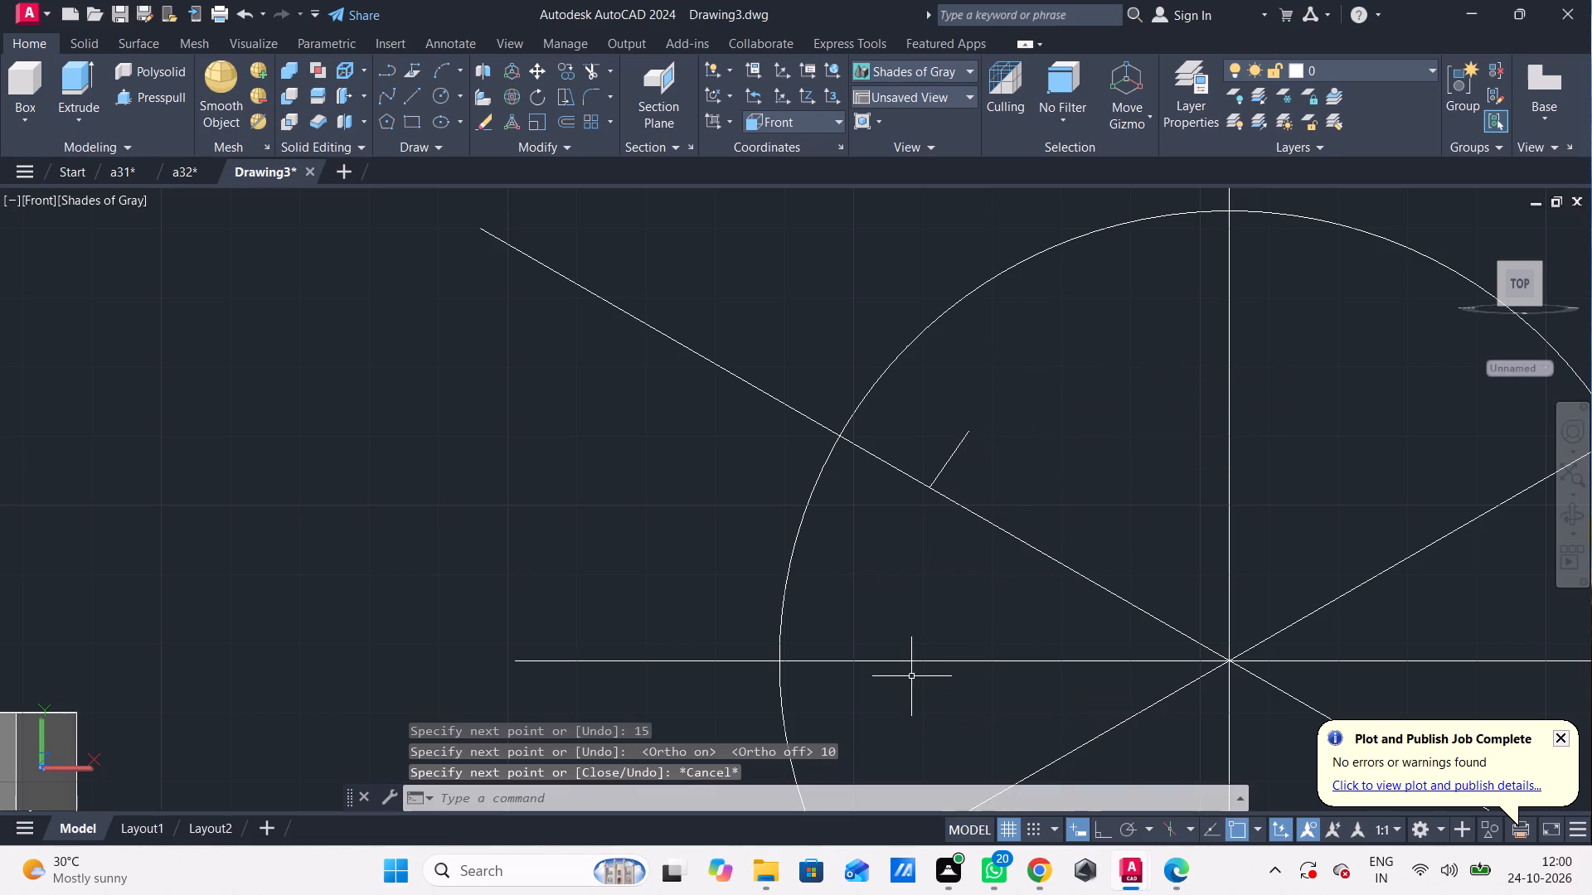
Move the 10-long line by its midpoint onto the upper-left diagonal, centring it at the end of the 15-long line.
left_click(954, 460)
left_click(954, 460)
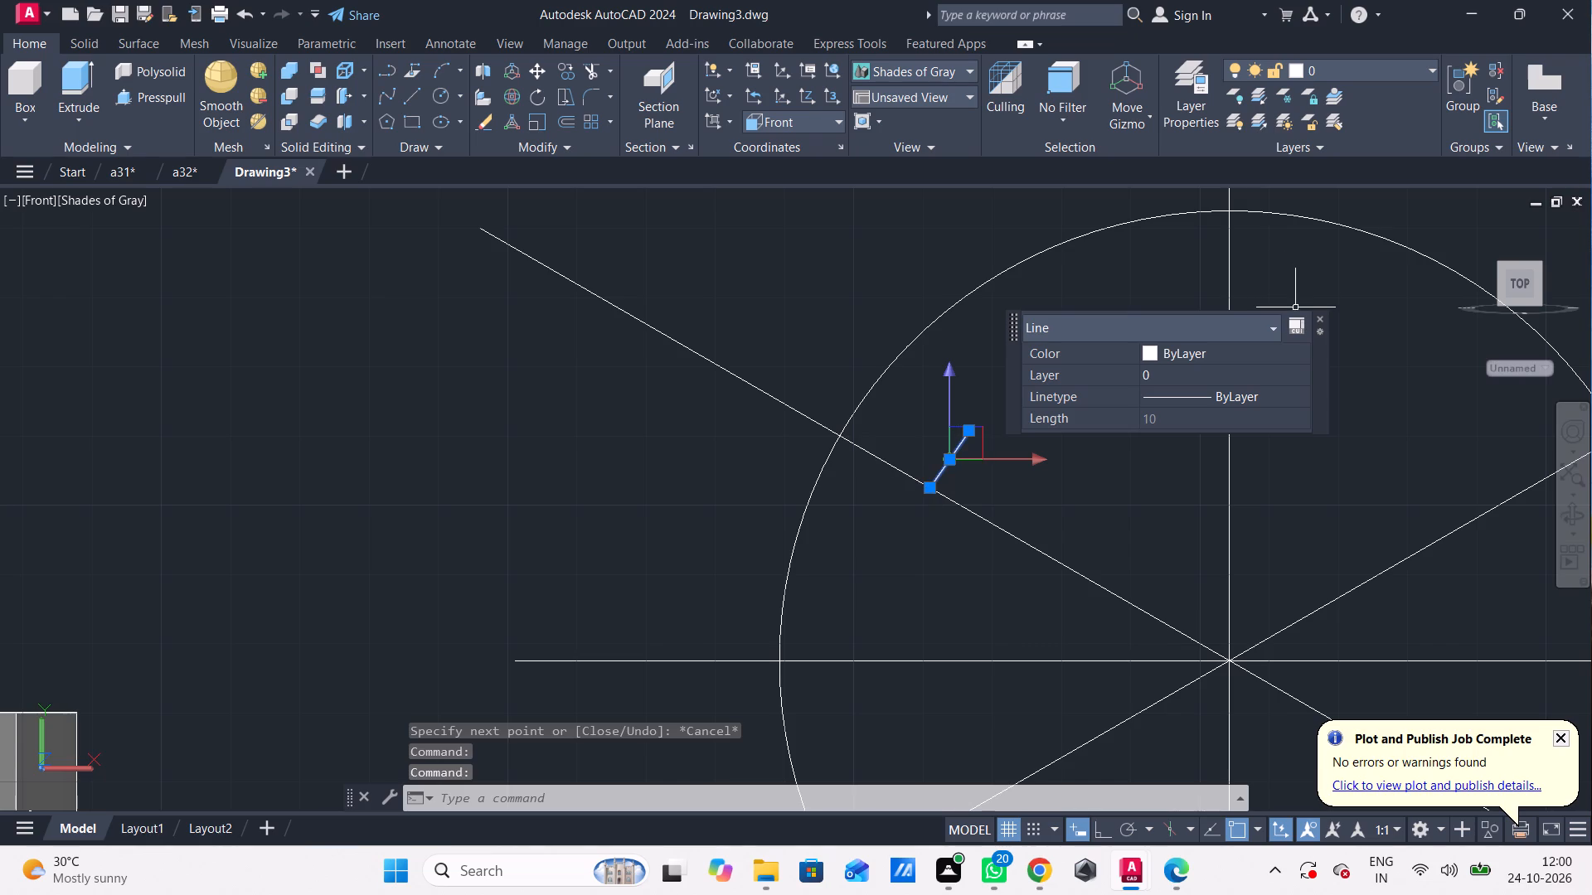
left_click(1322, 317)
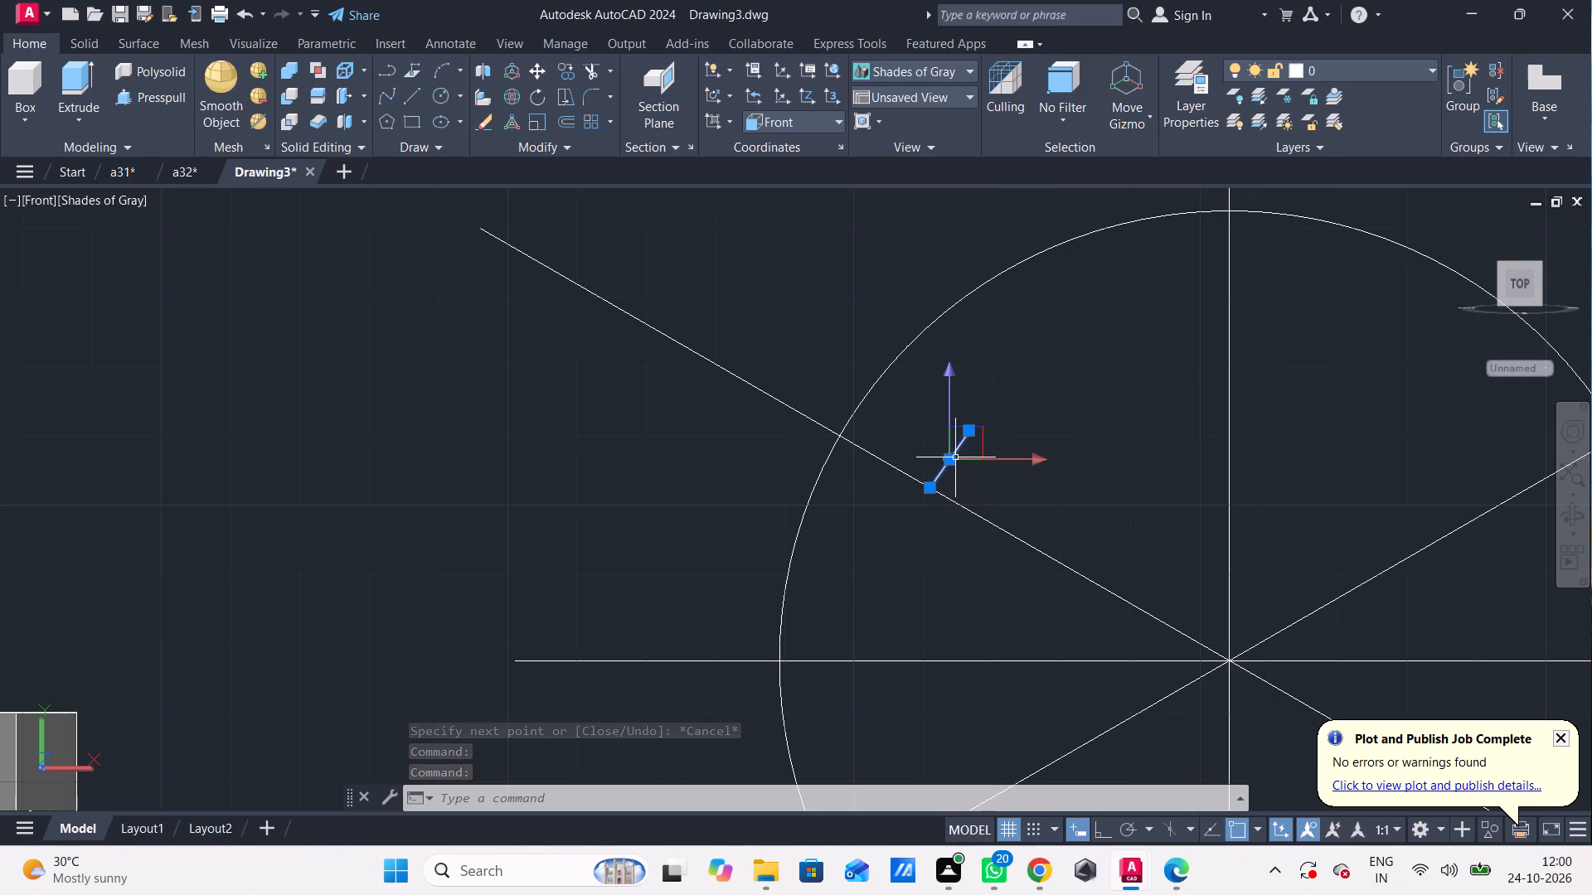
left_click(954, 462)
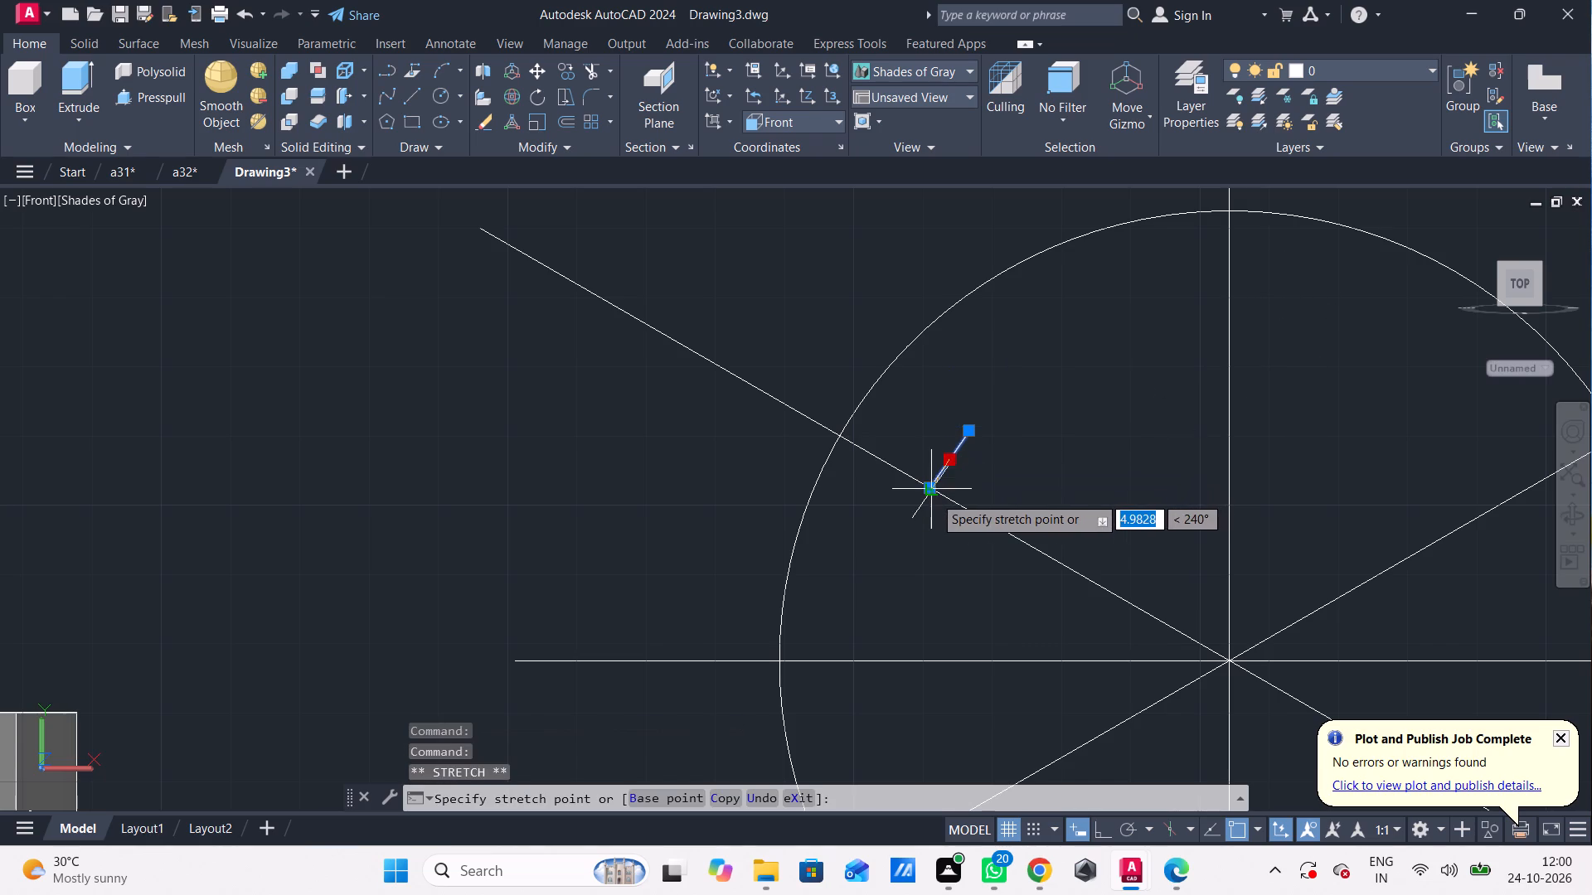
left_click(934, 496)
key("Escape")
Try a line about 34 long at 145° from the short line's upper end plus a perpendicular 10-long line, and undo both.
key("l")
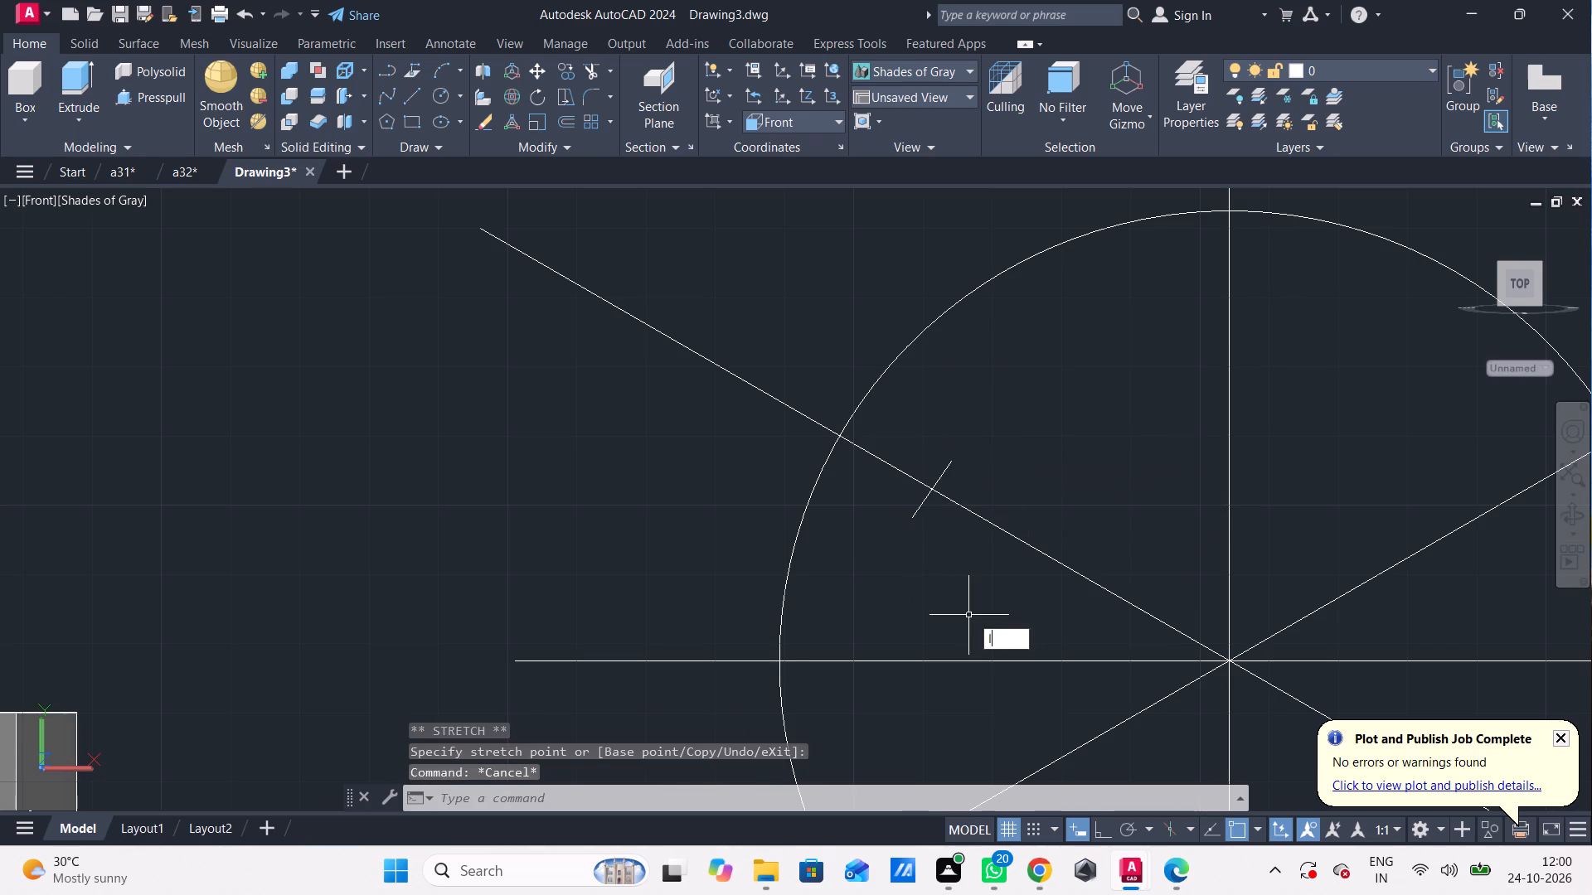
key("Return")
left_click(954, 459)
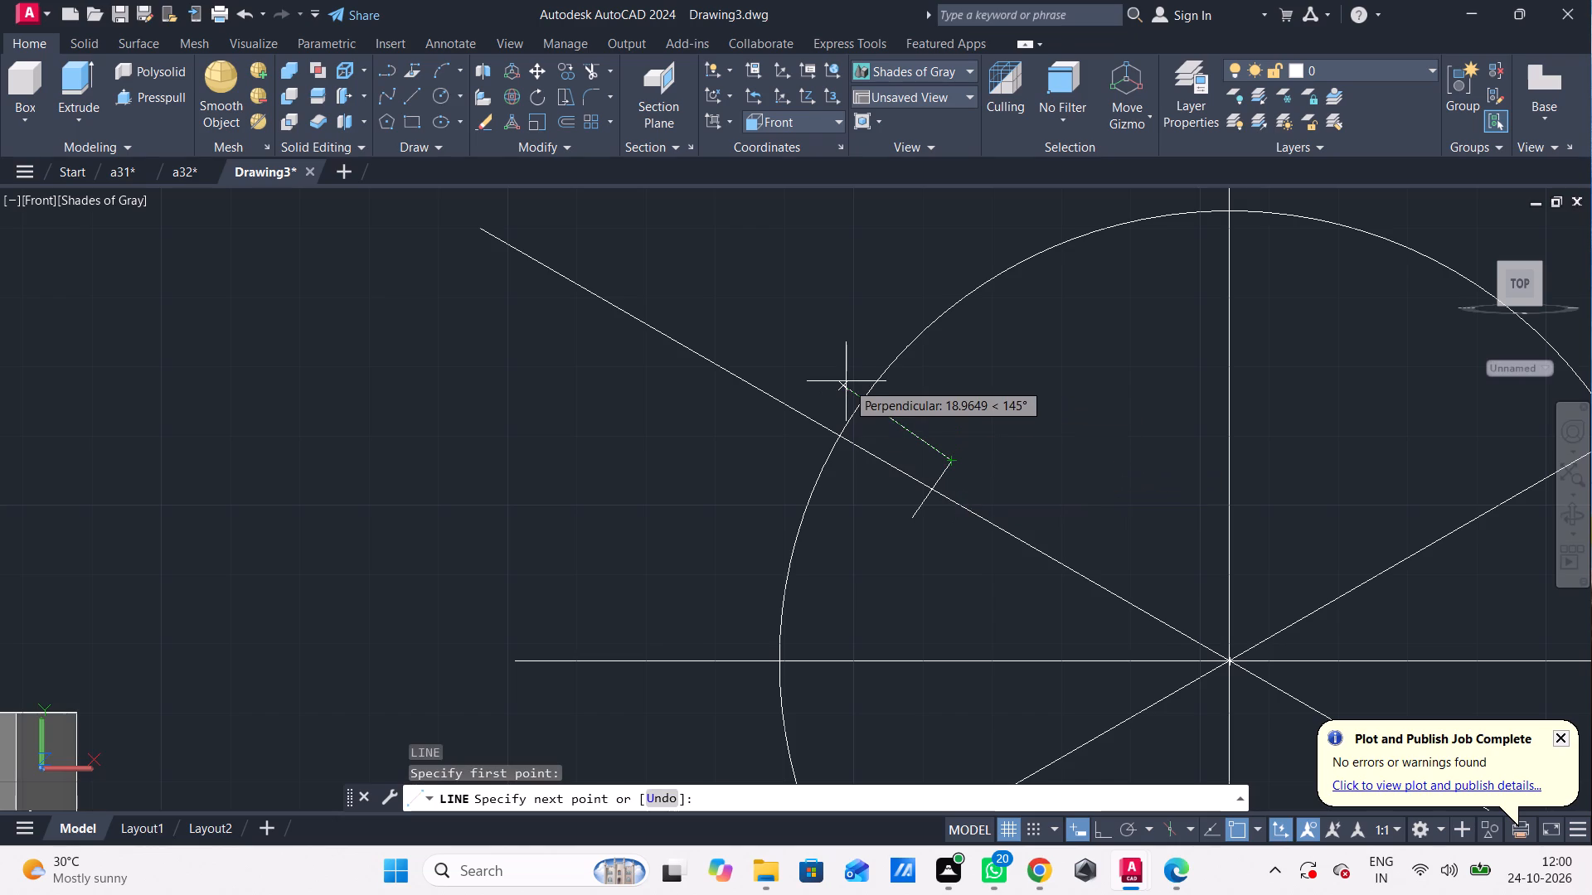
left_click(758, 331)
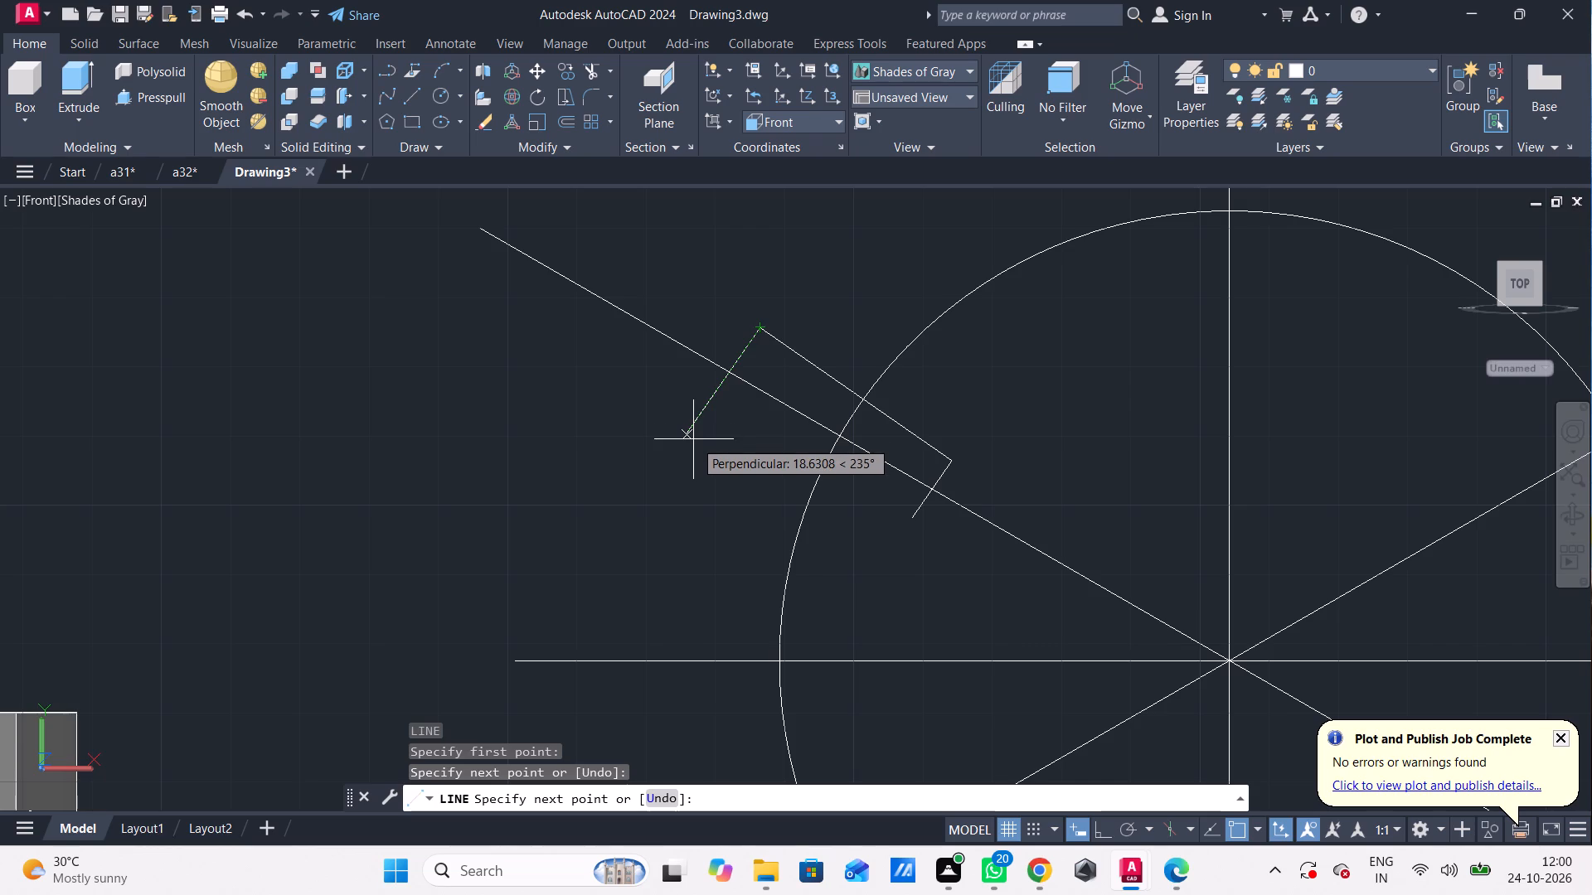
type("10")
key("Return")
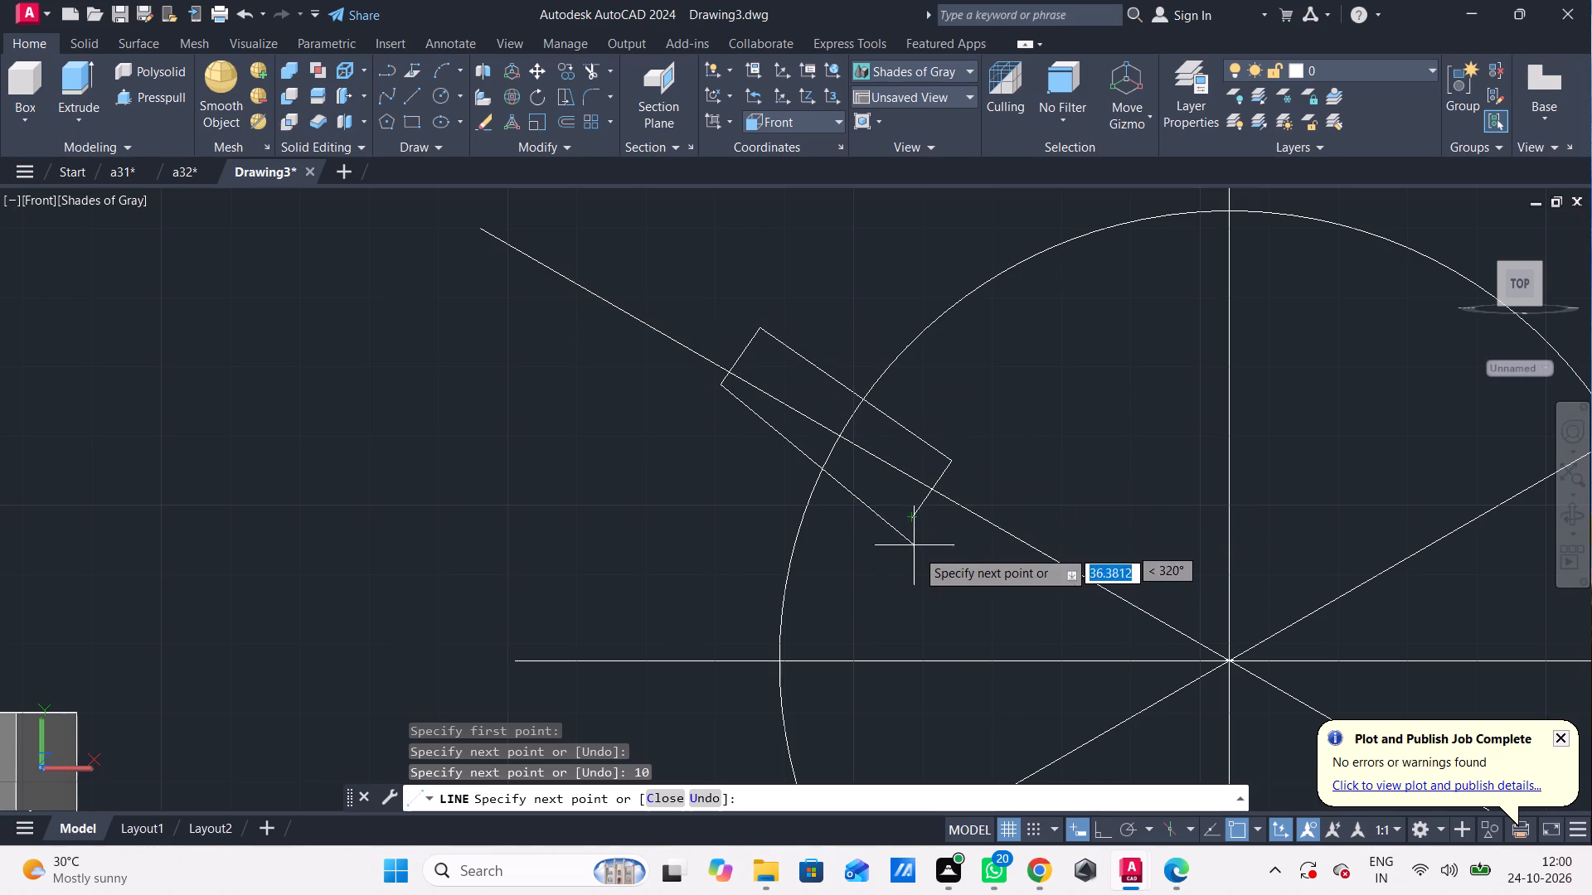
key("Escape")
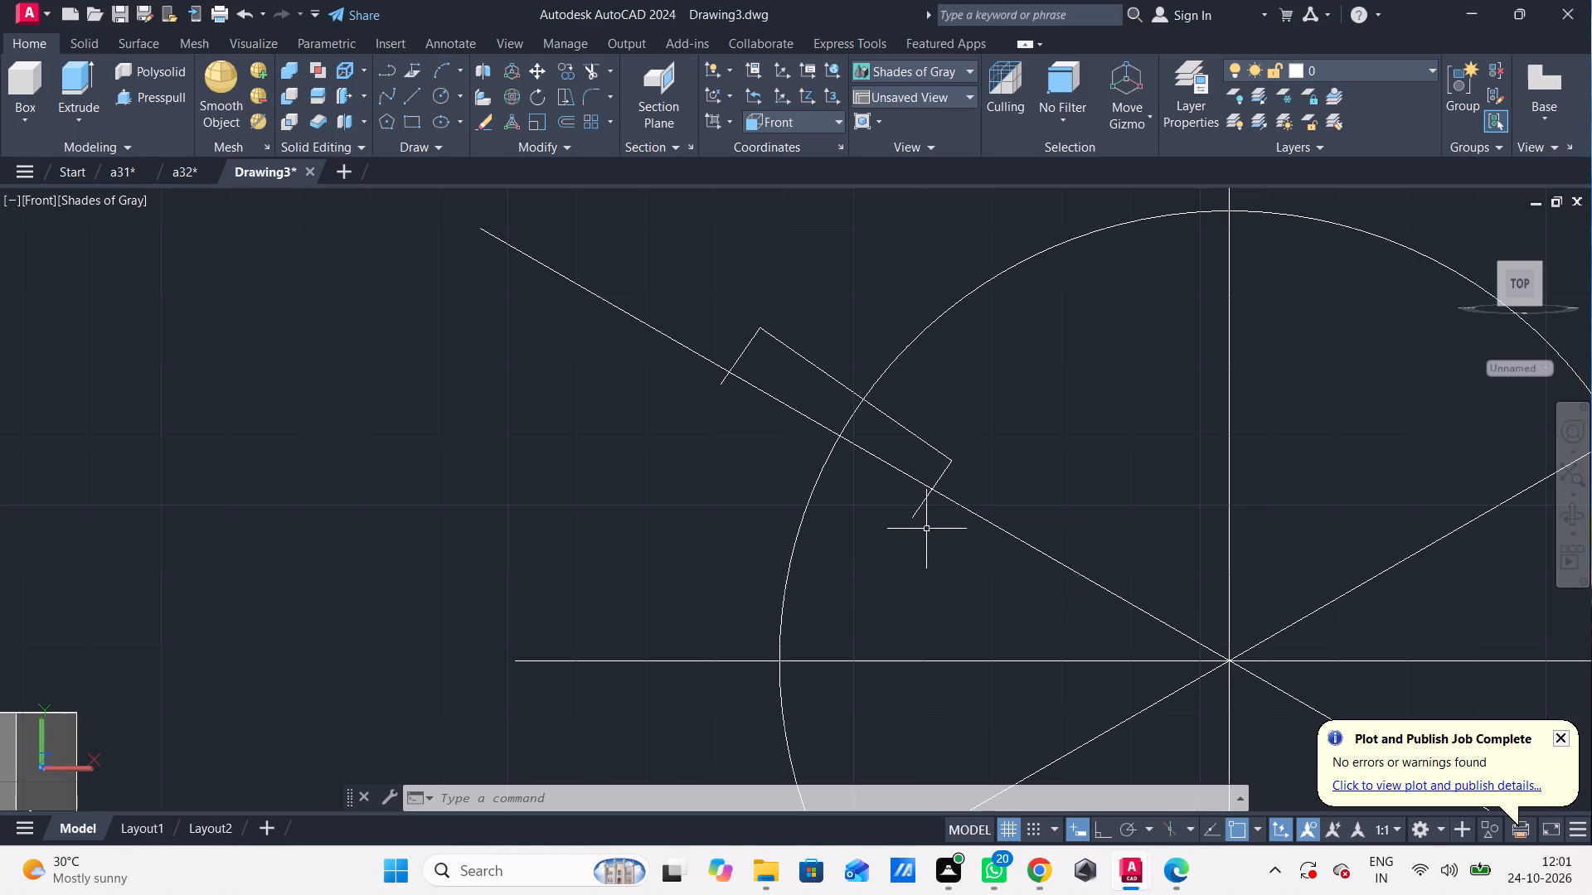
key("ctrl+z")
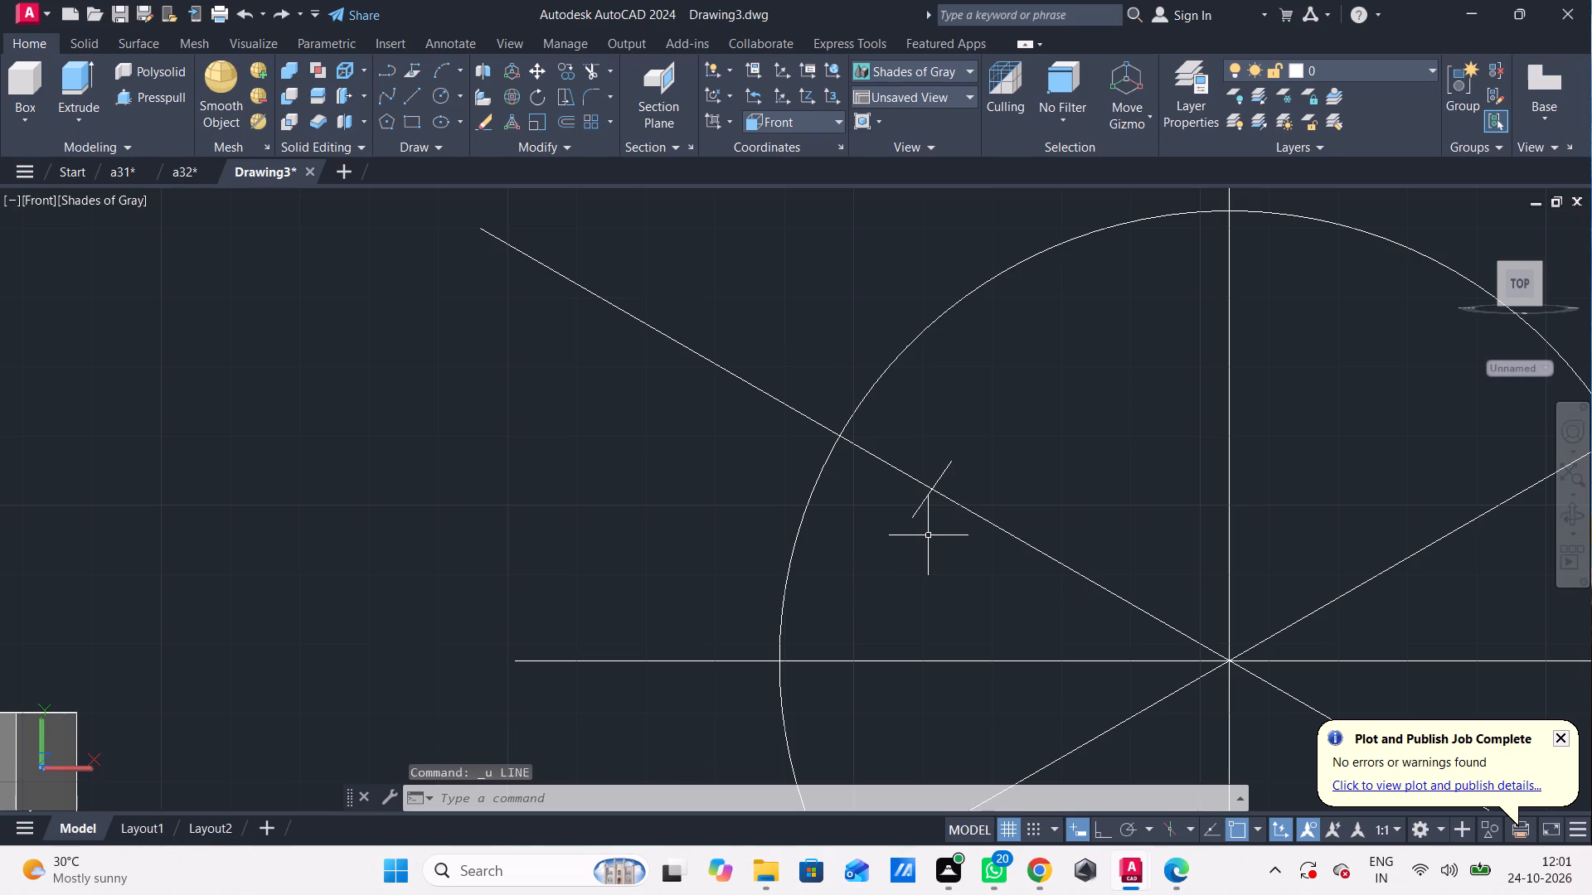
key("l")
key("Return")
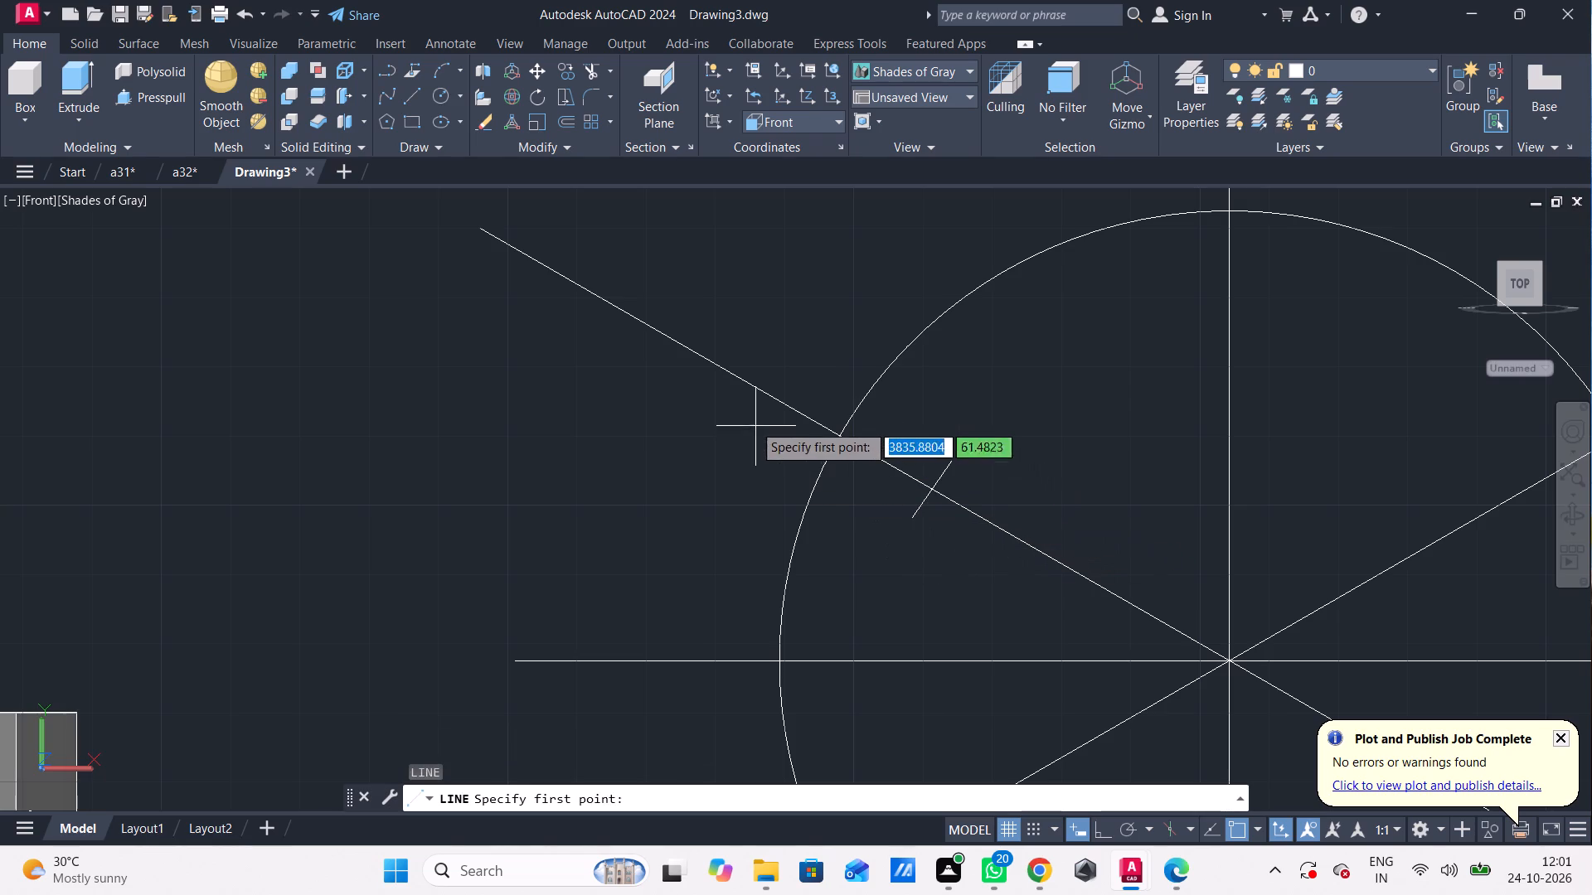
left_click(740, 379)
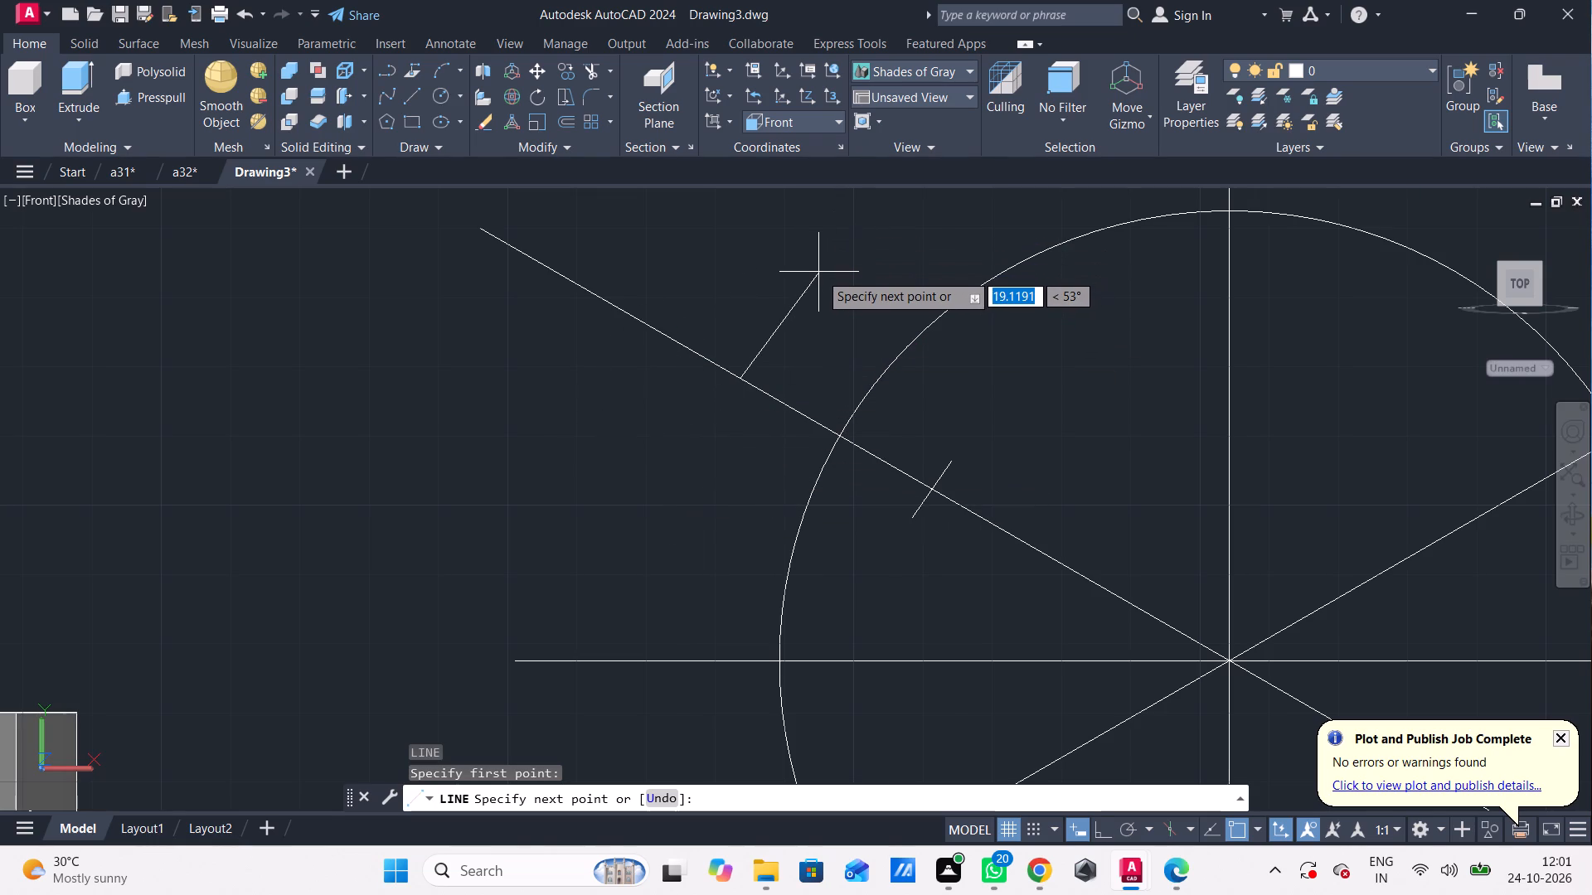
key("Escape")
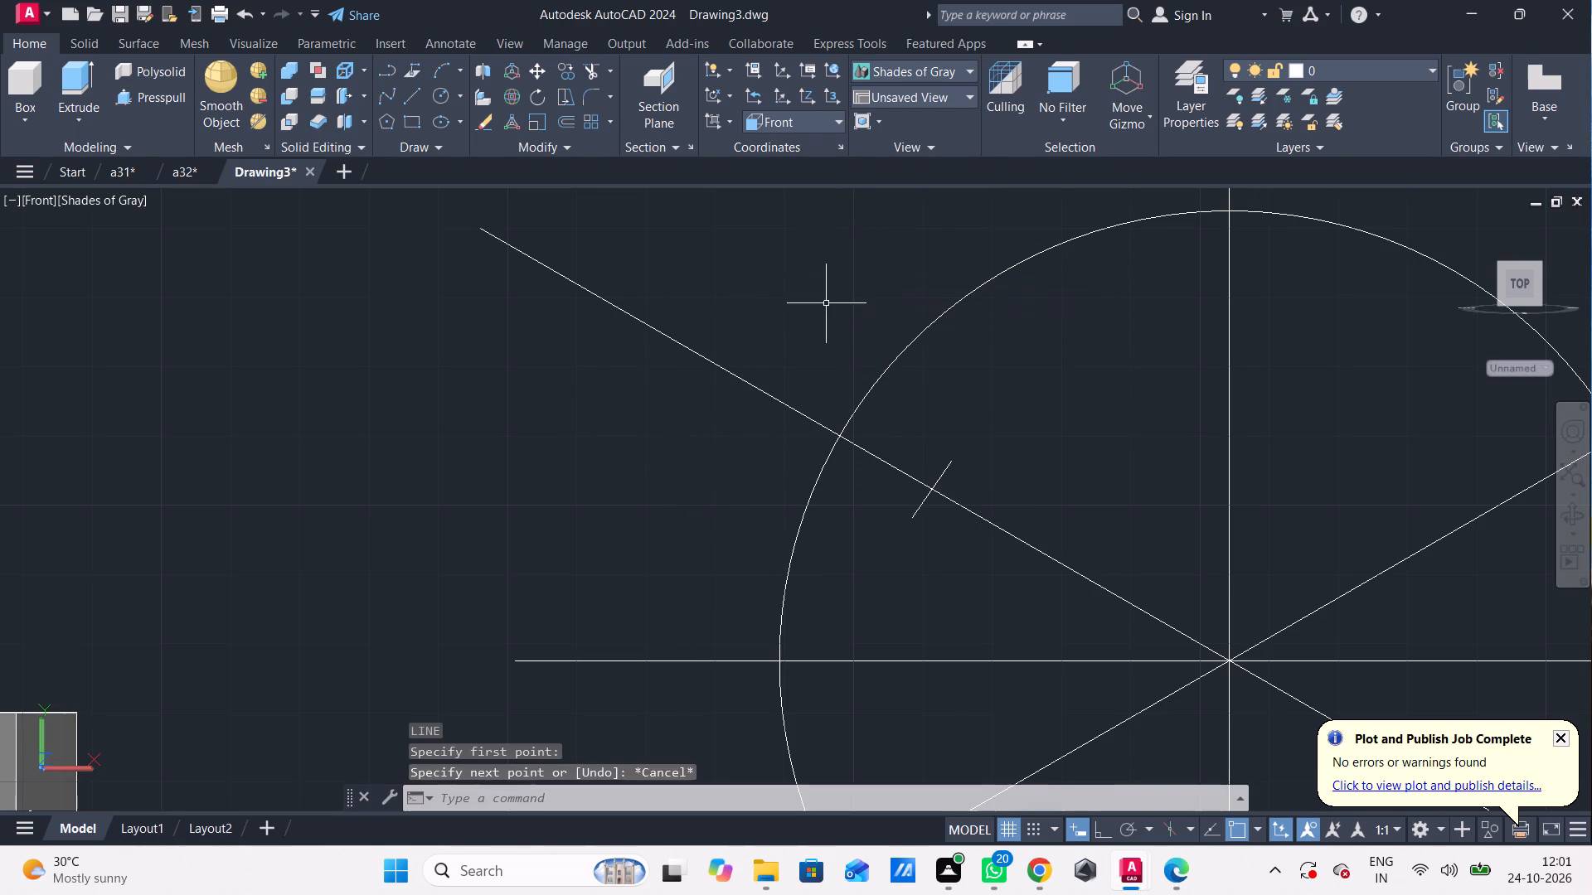
Copy the 10-long line from its midpoint to the intersection of the circle and the upper-left diagonal.
left_click(939, 479)
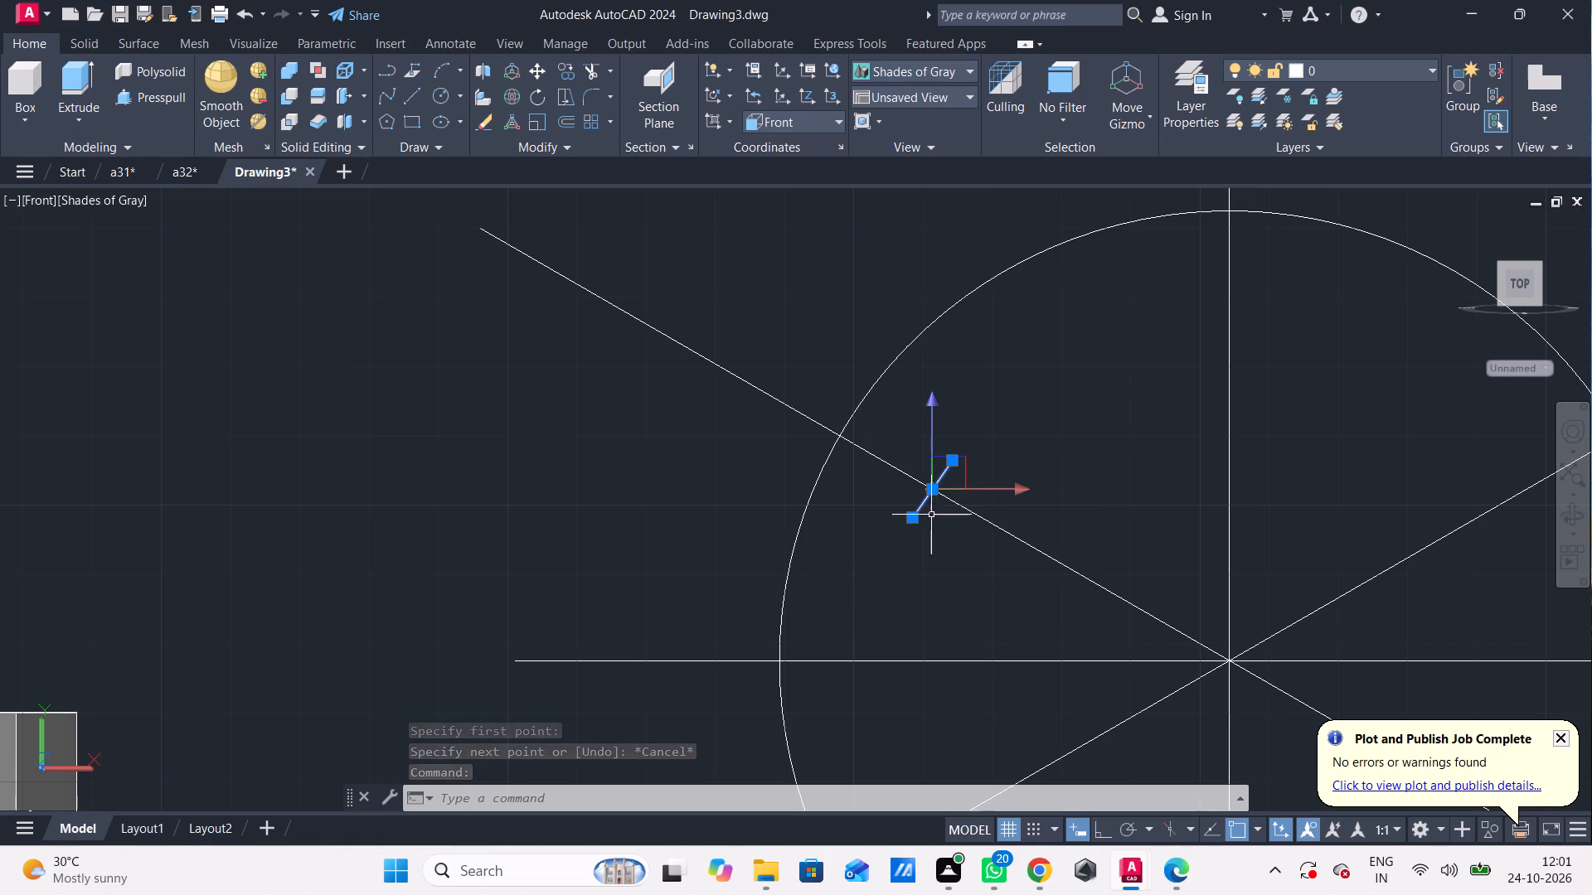
key("c")
key("o")
key("space")
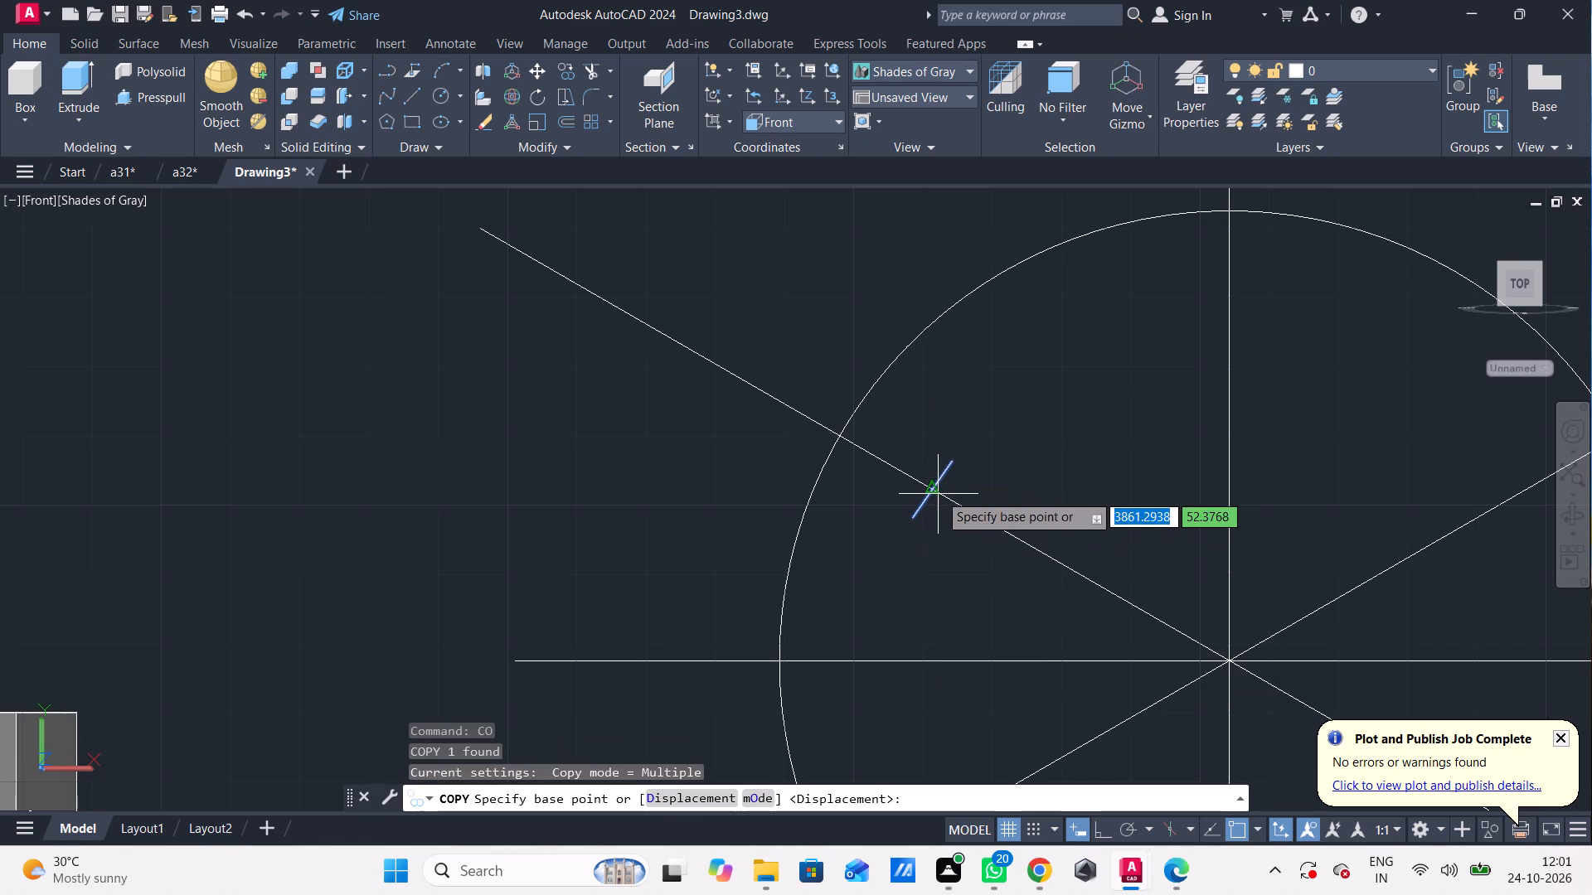
left_click(938, 489)
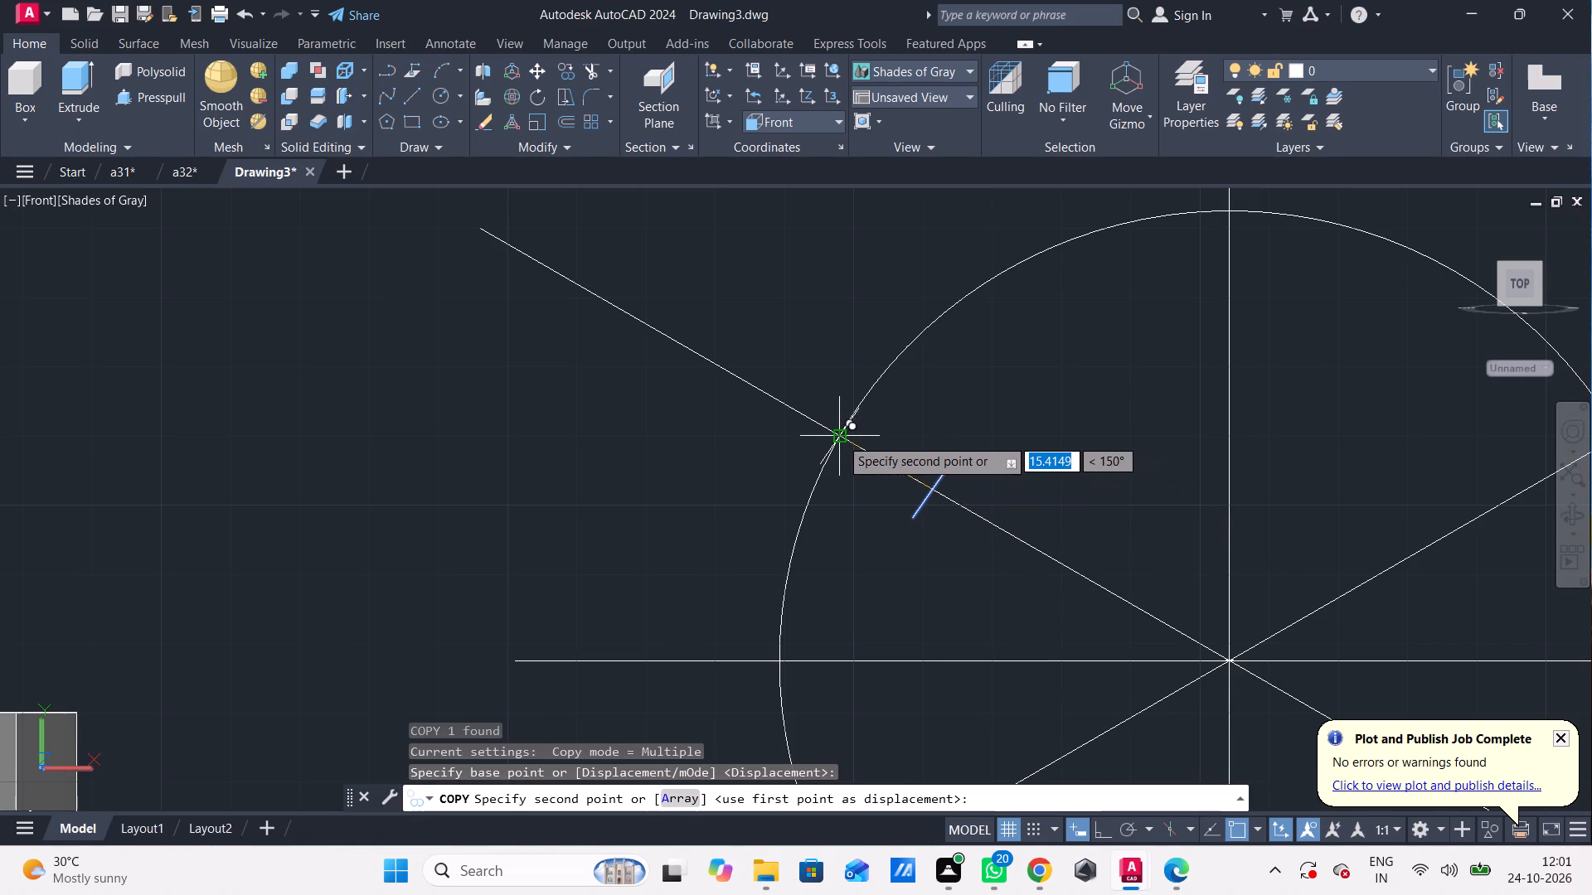
left_click(840, 438)
key("Escape")
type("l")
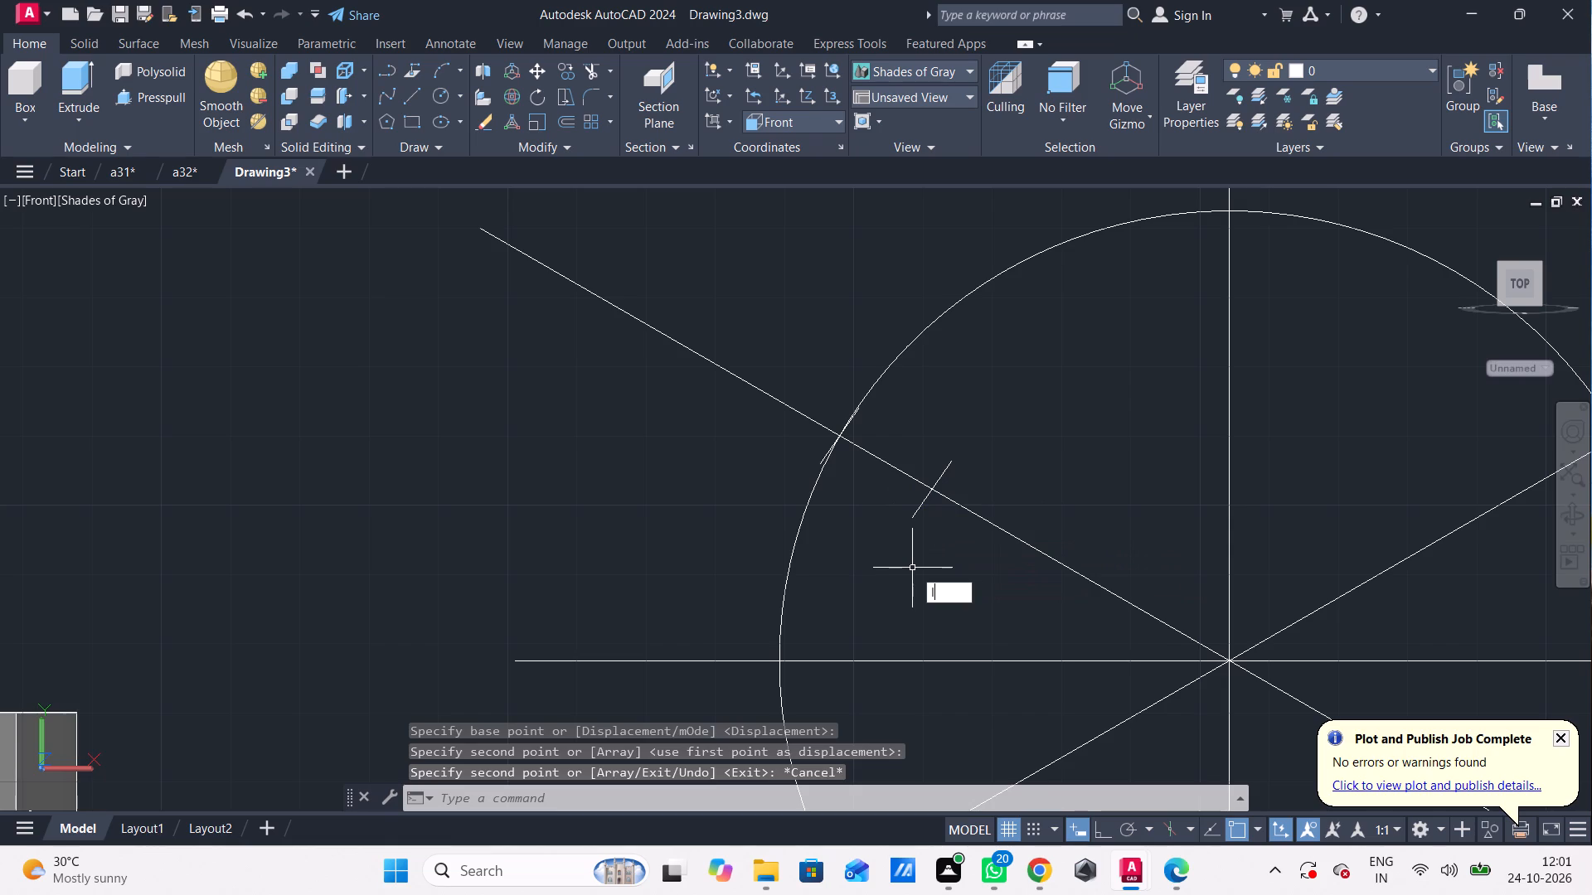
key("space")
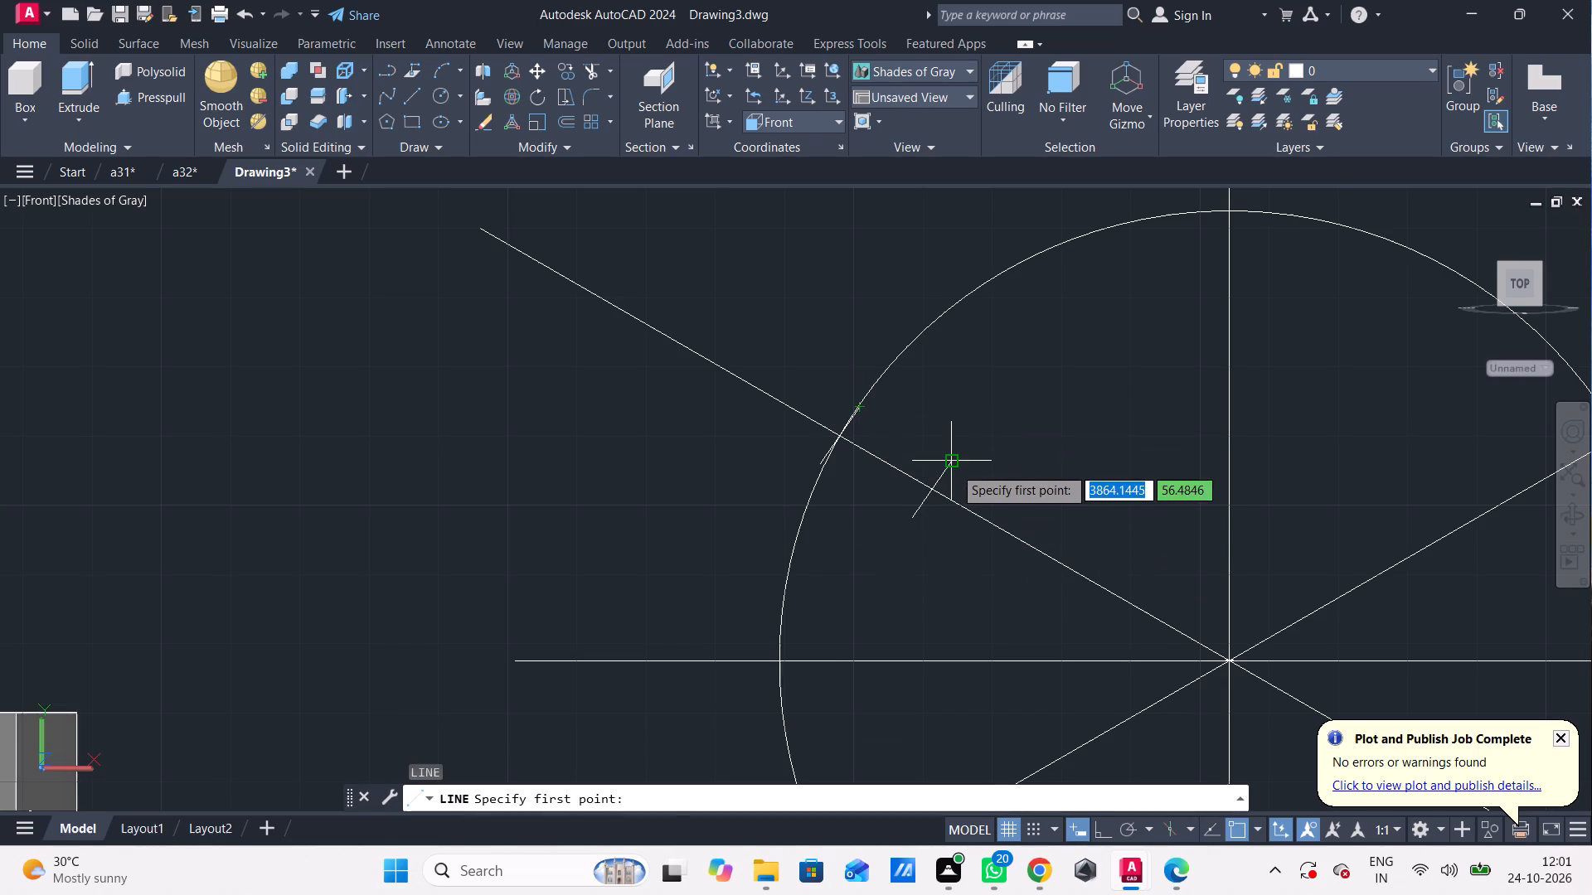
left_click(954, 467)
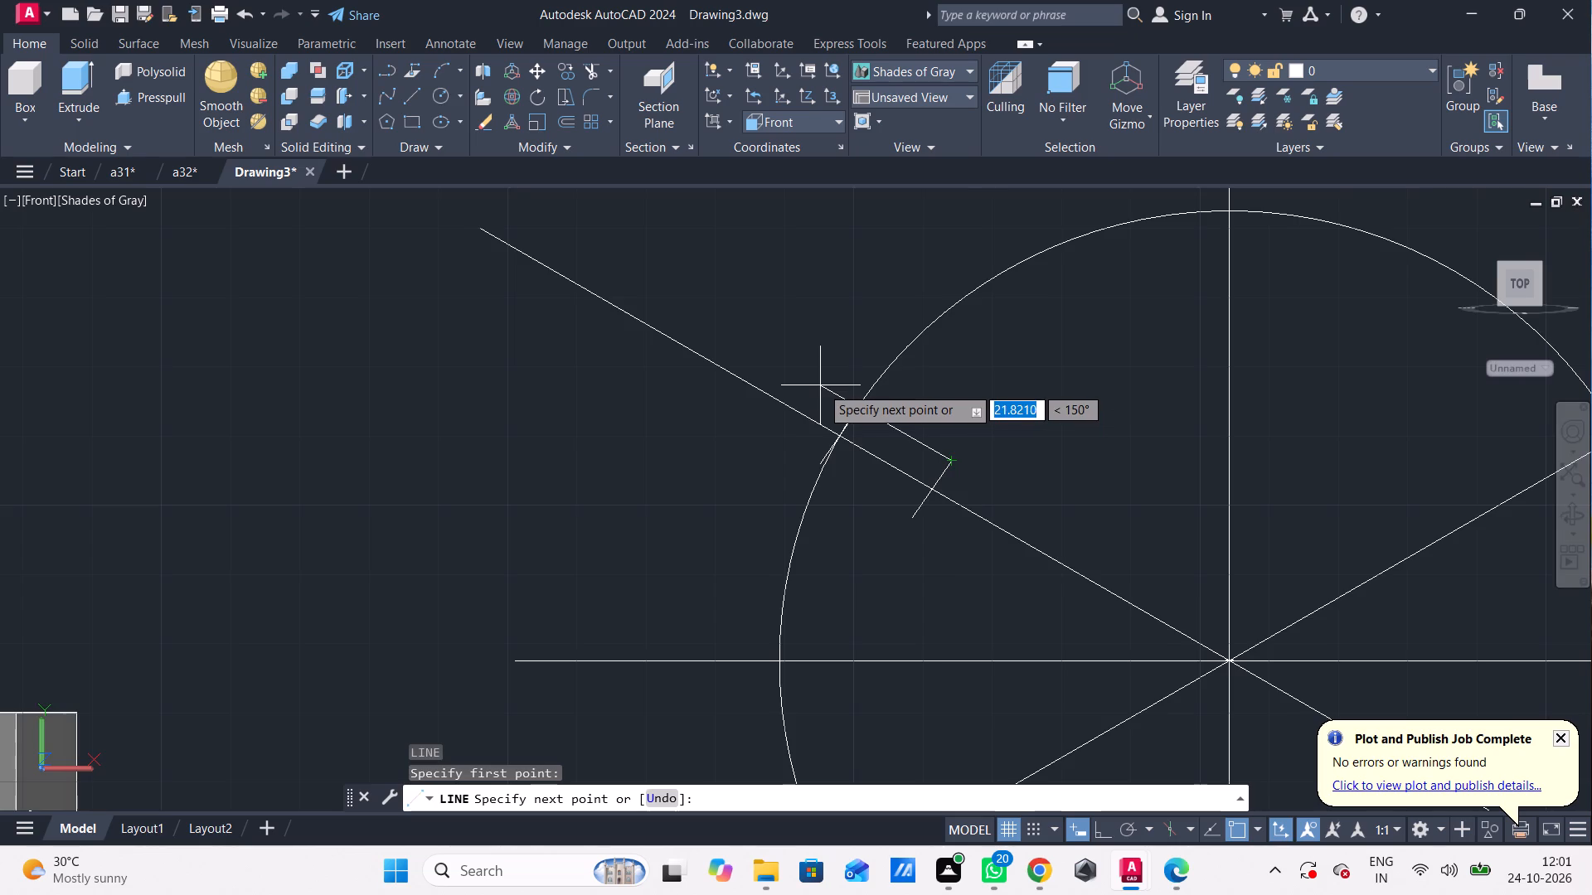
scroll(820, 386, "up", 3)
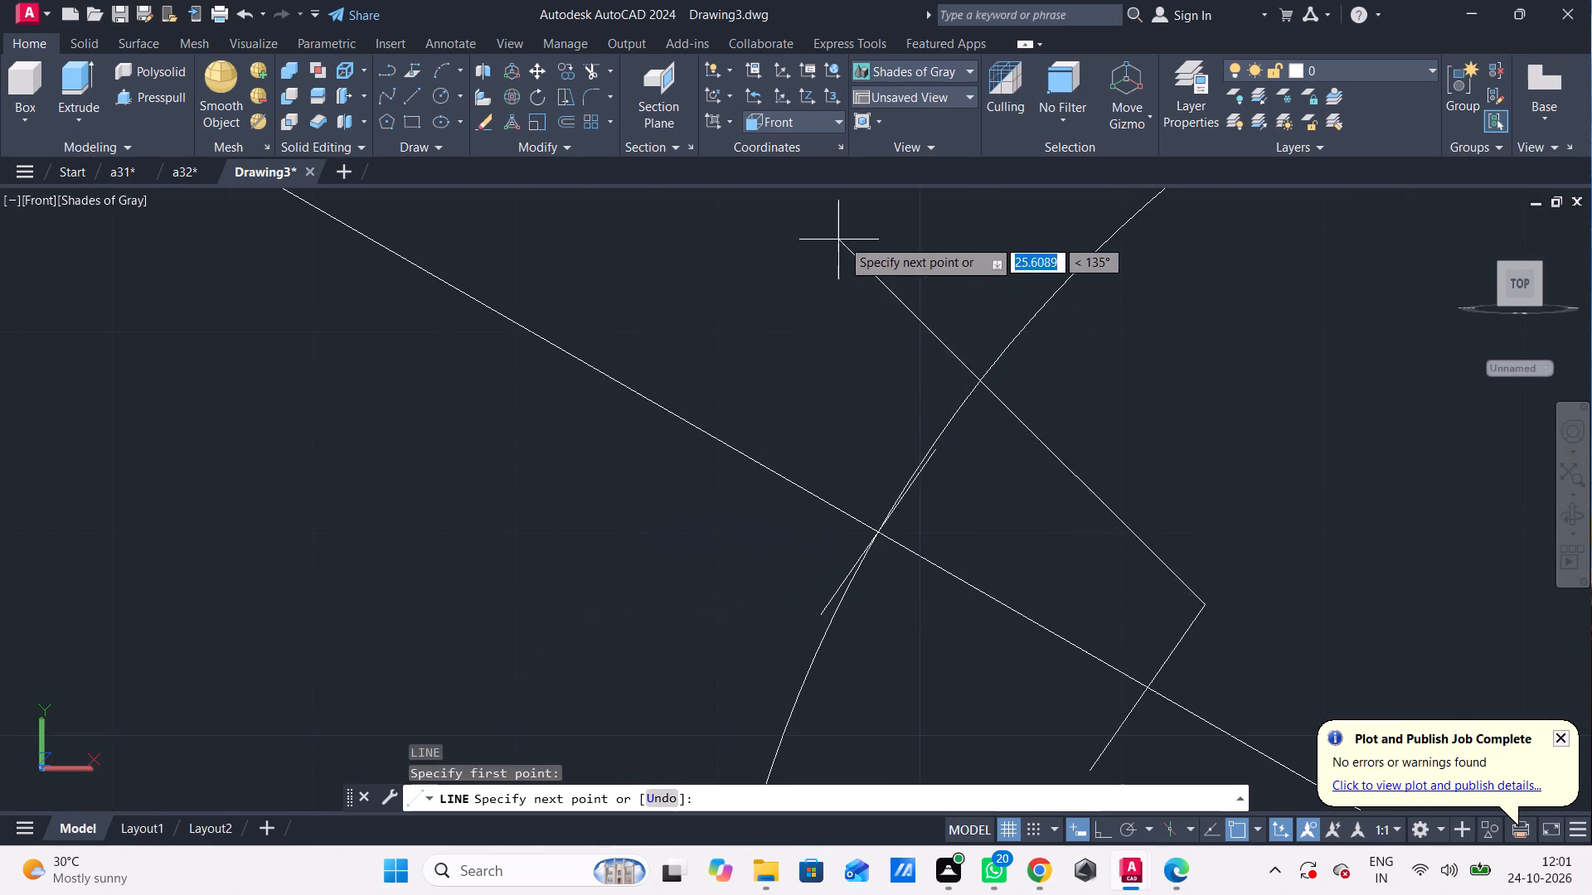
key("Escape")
Draw two side lines joining the matching ends of the two 10-long lines, closing the slot rectangle on the upper-left diagonal.
key("l")
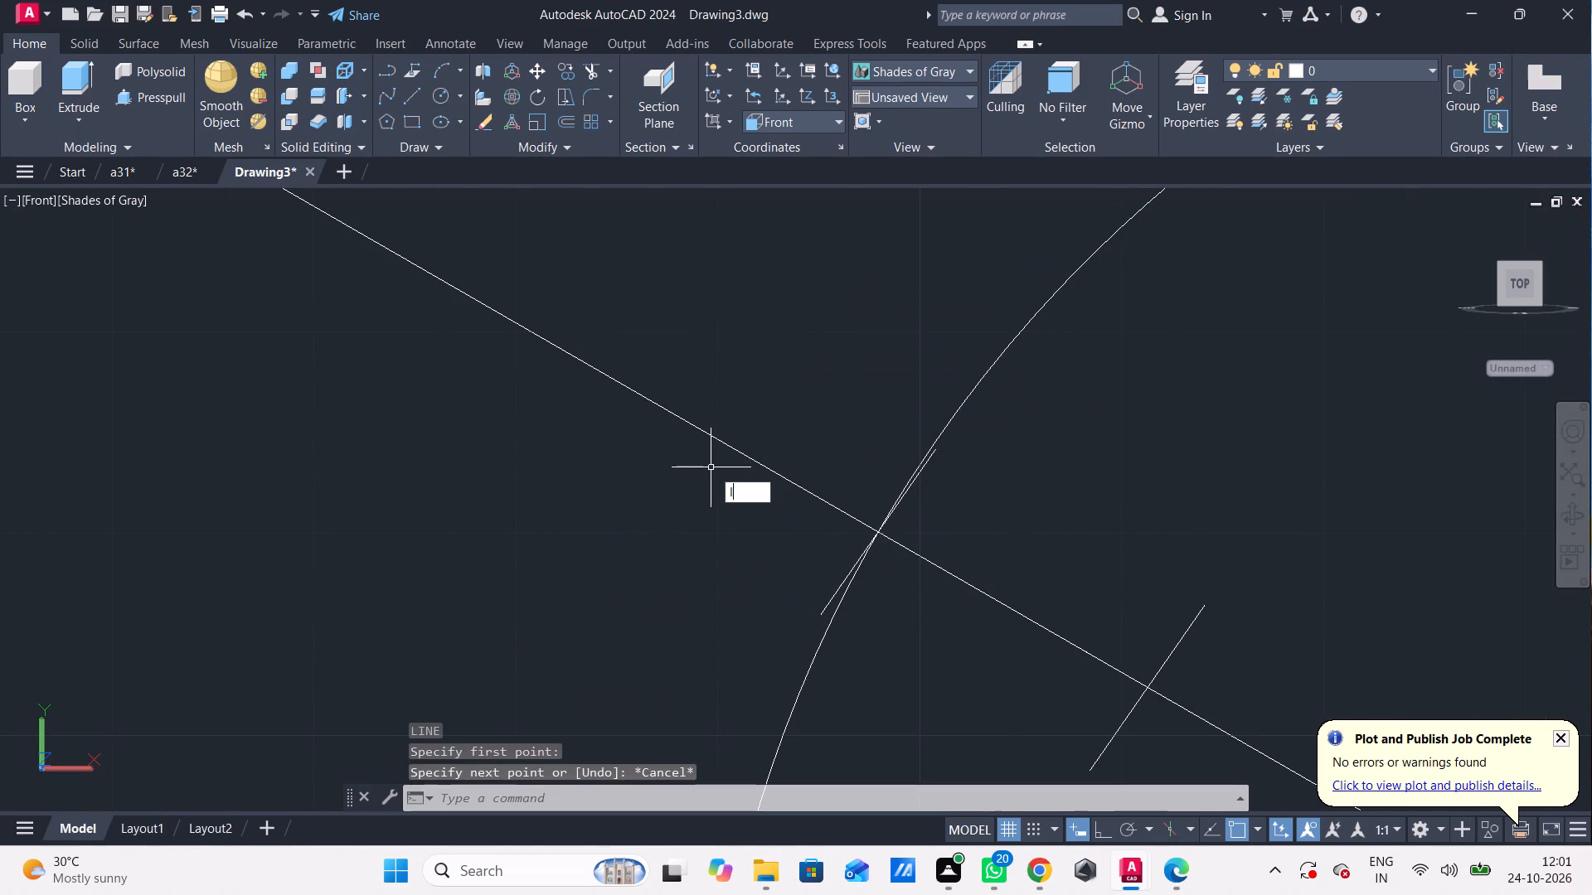
key("space")
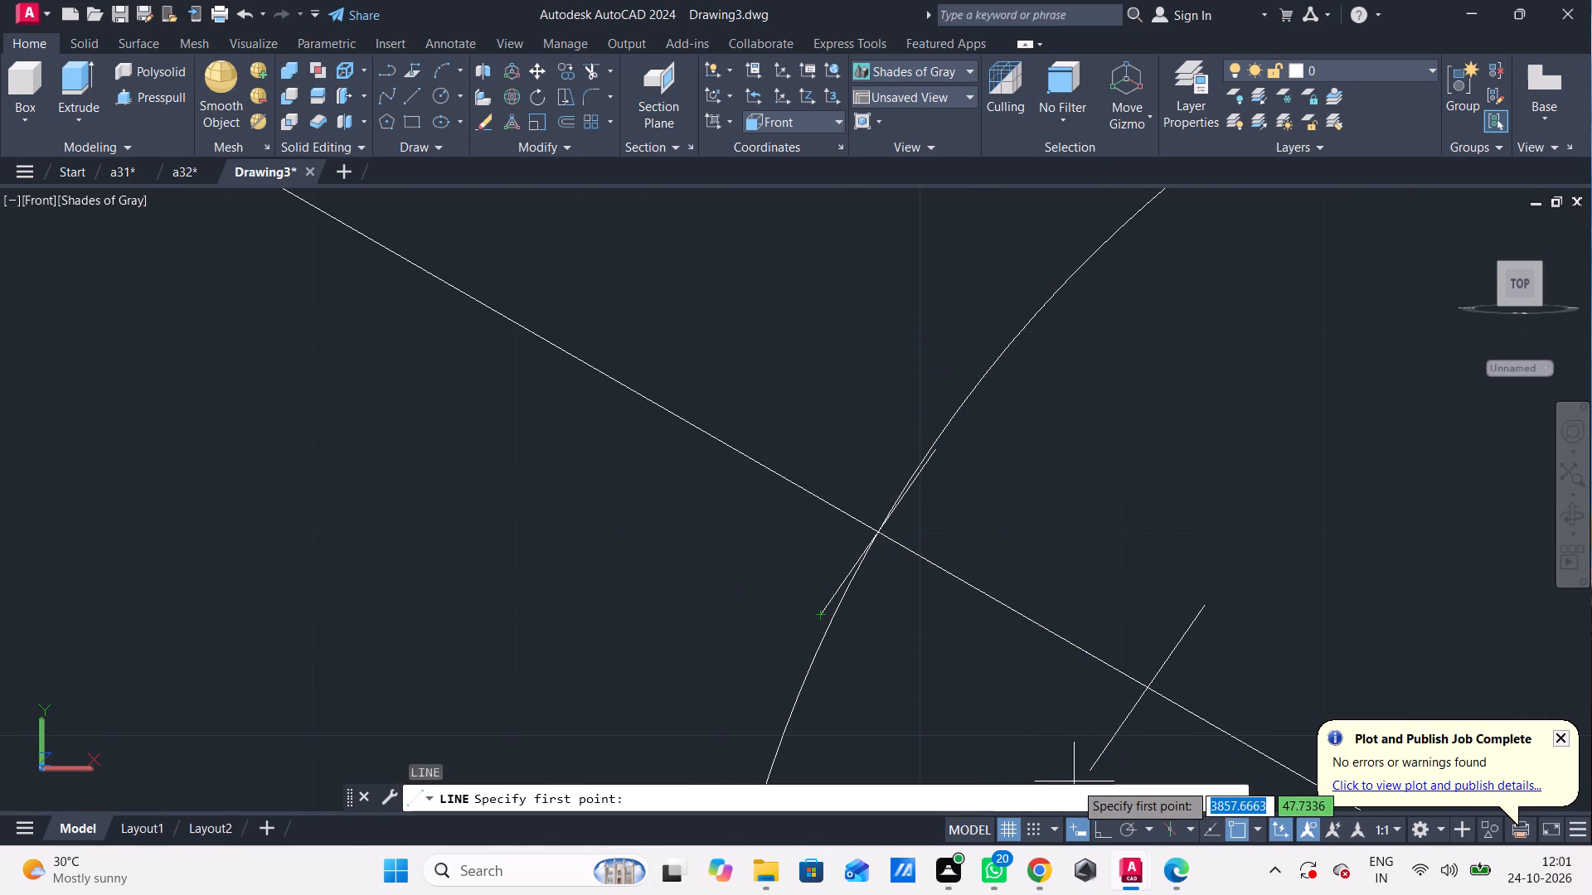
left_click(1090, 778)
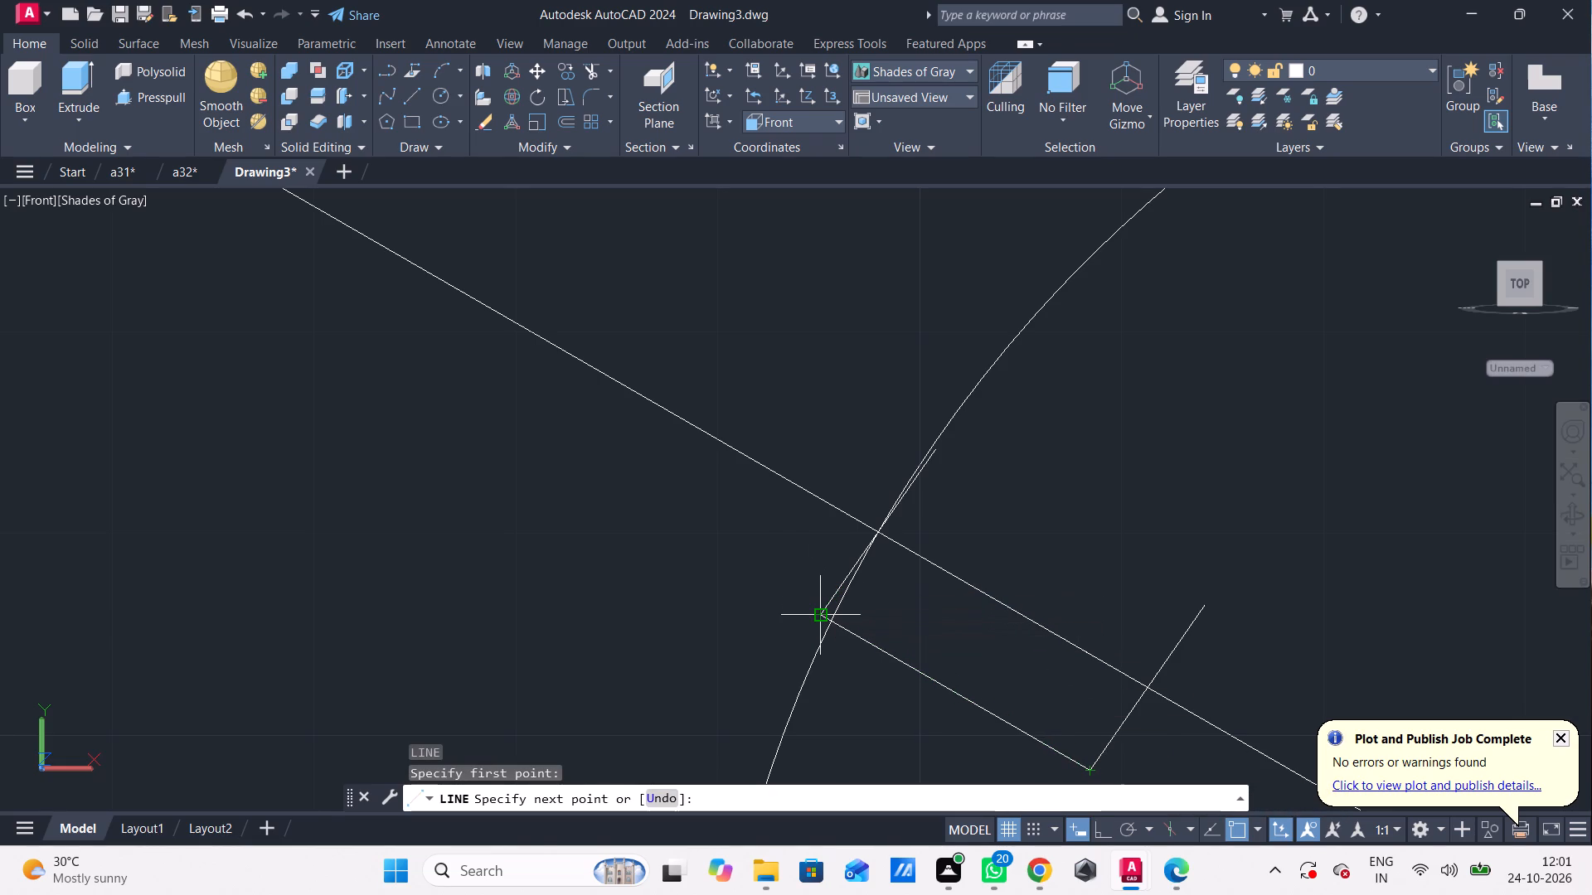
left_click(813, 609)
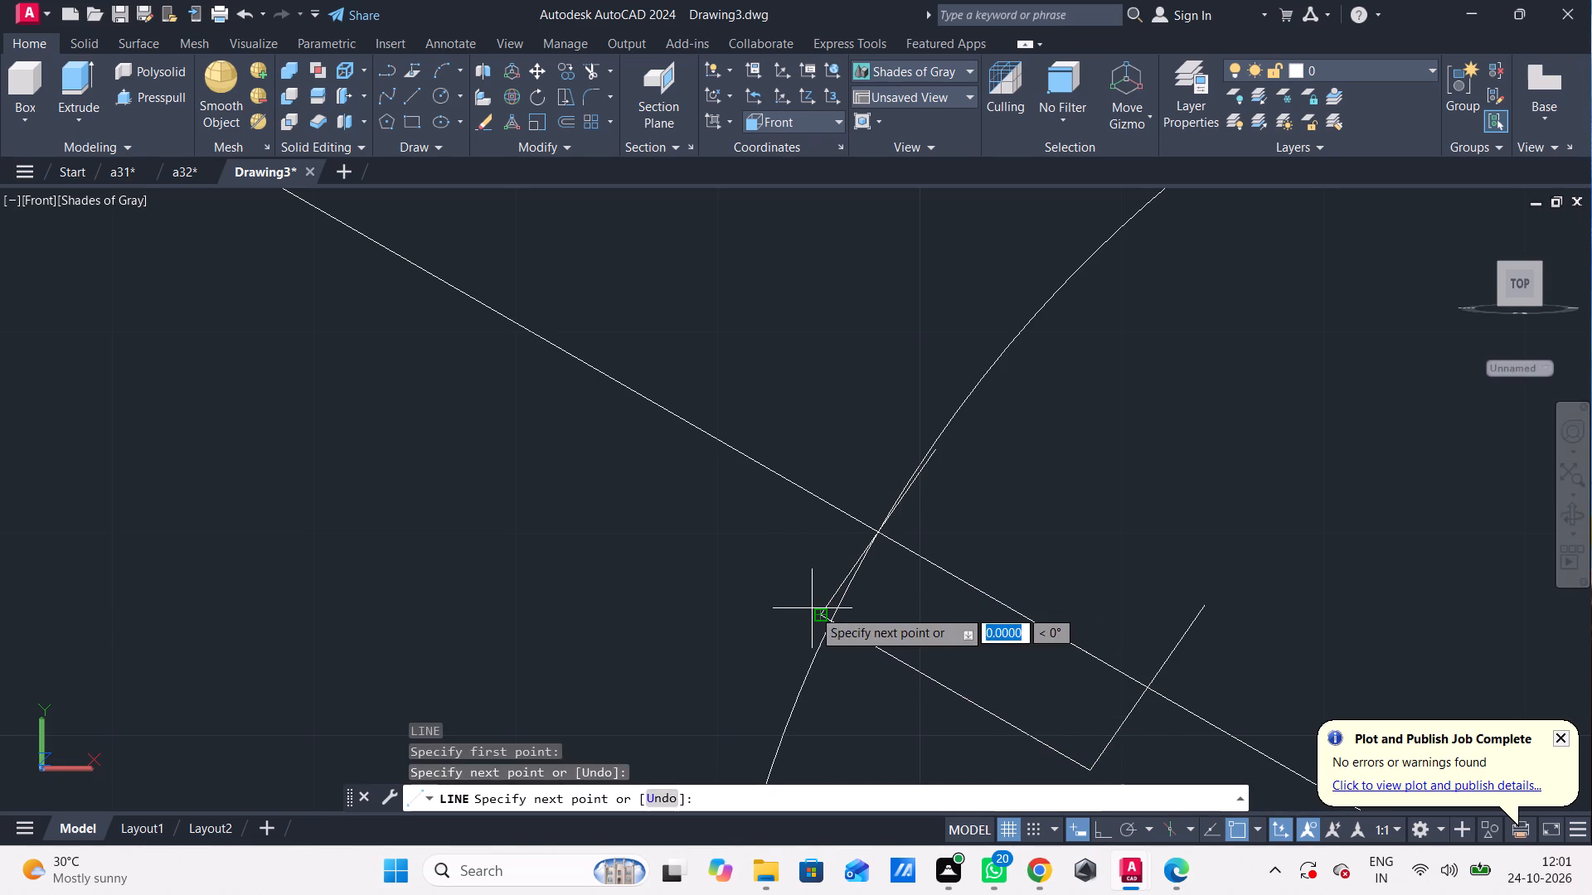
key("Escape")
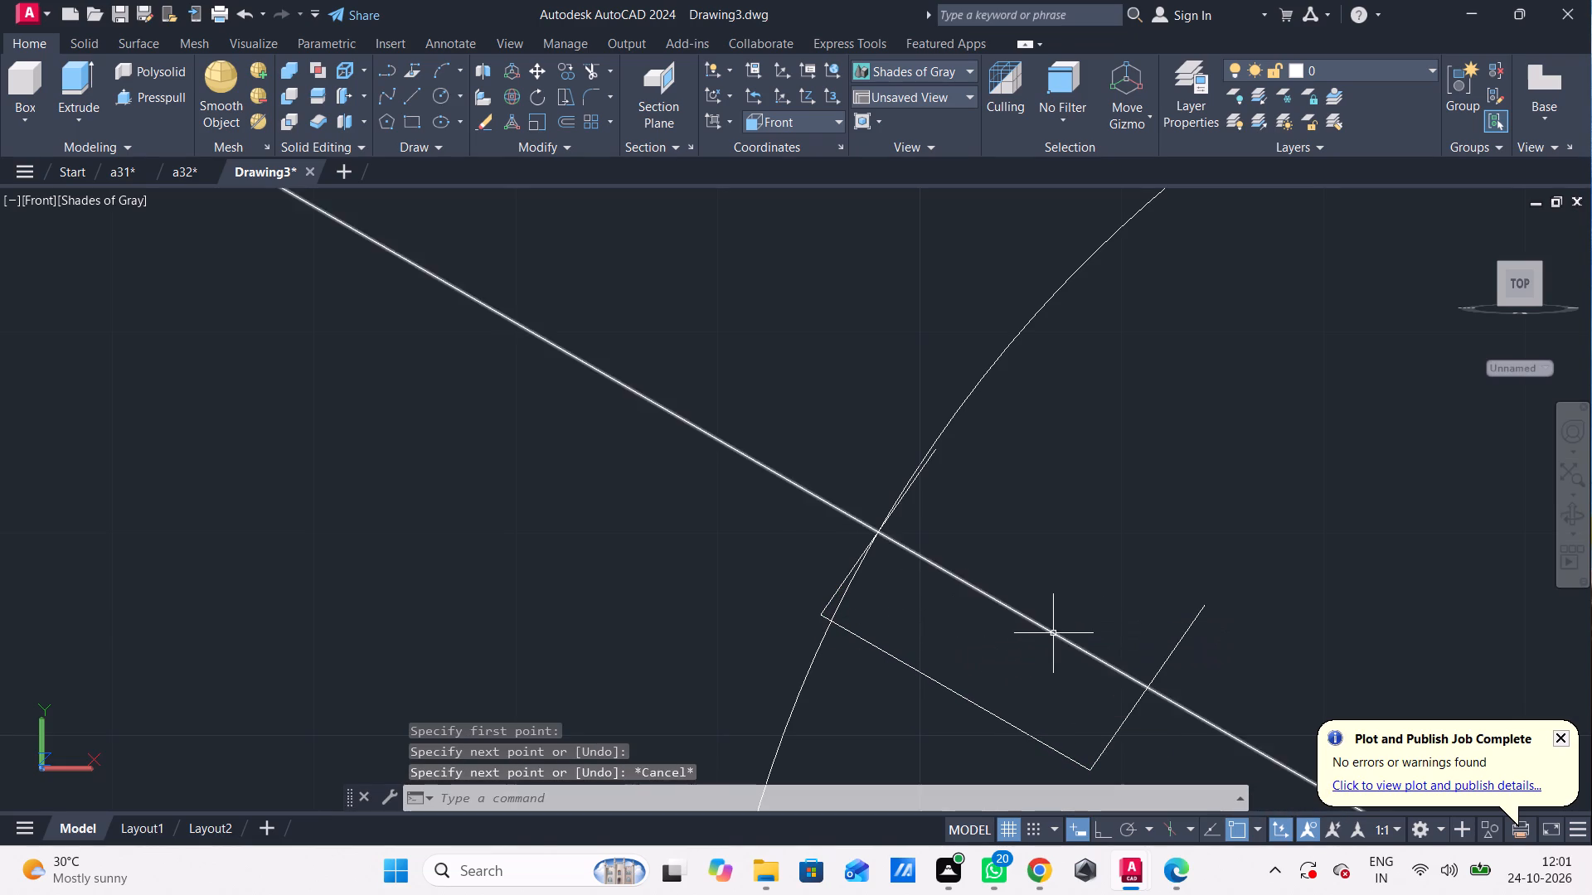
key("space")
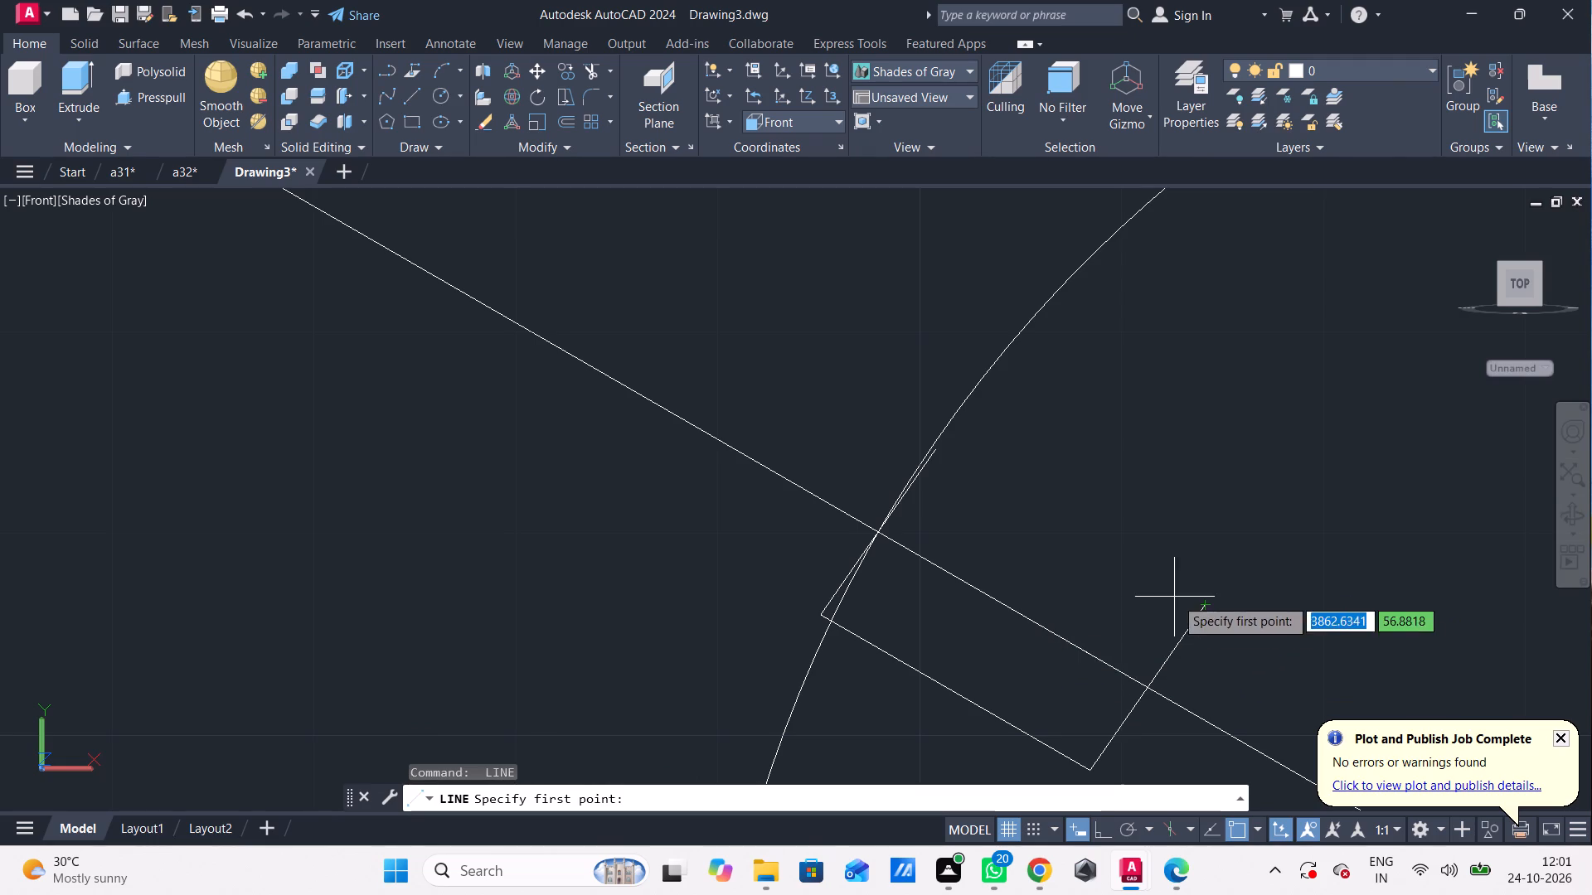
left_click_drag(1204, 610, 1196, 607)
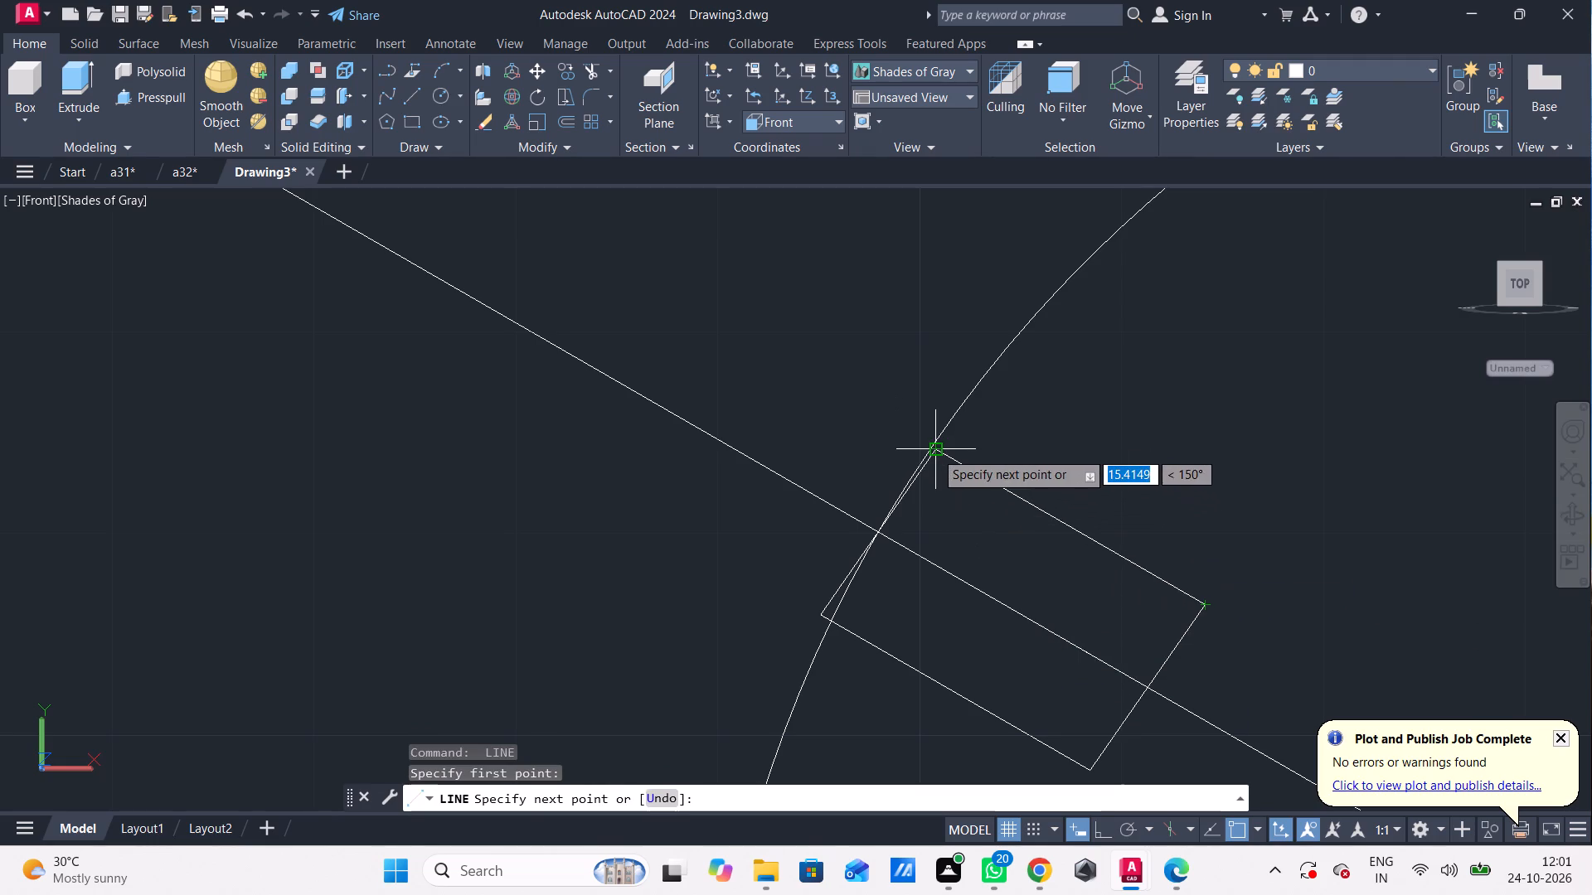
left_click(925, 443)
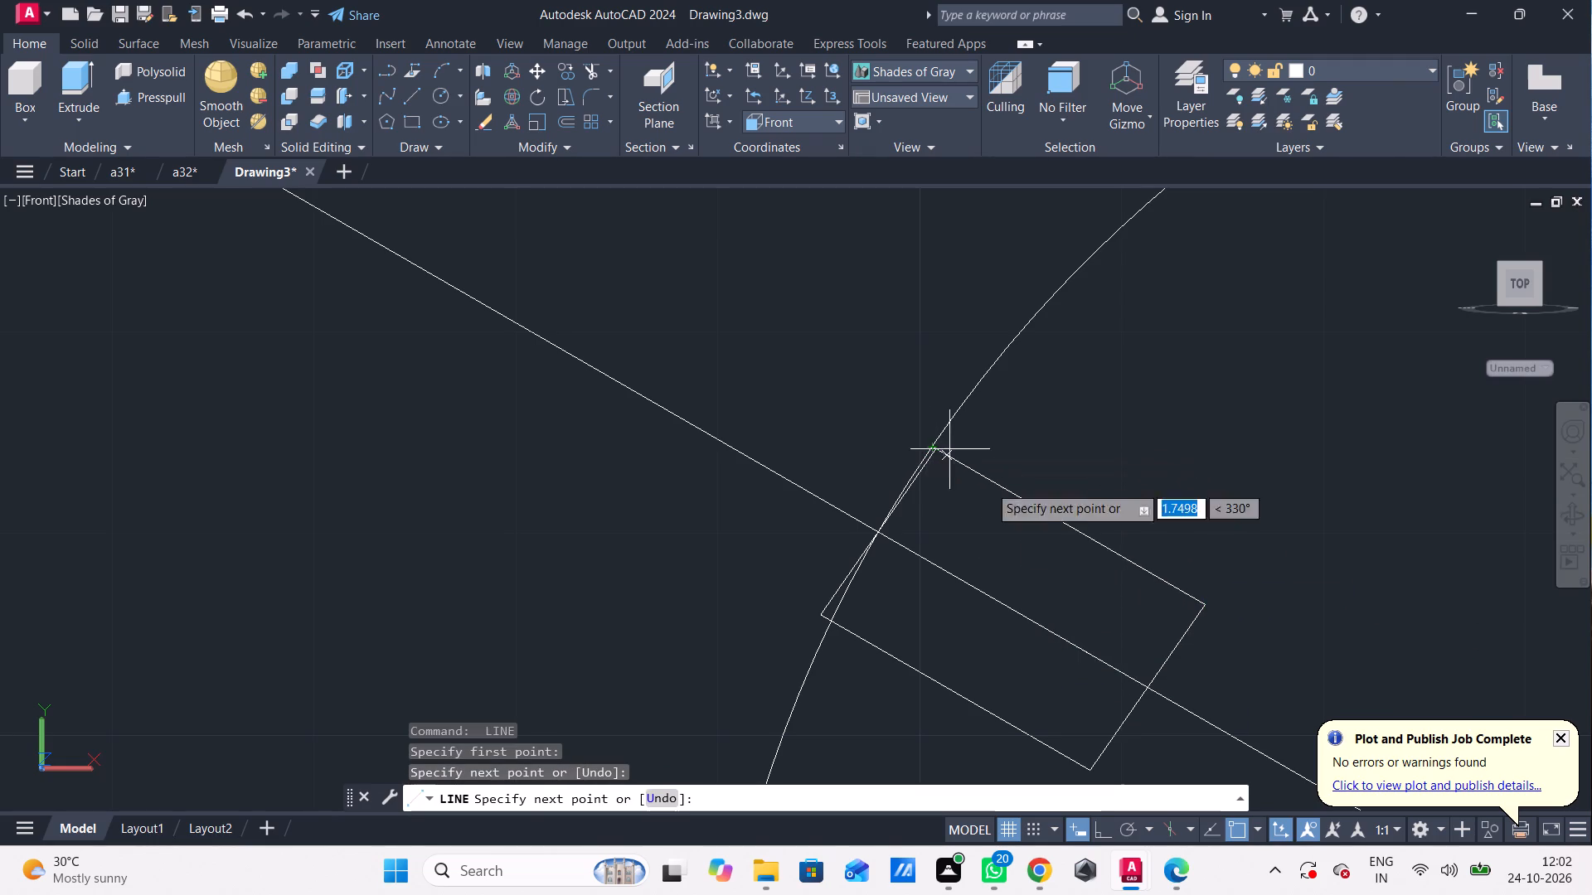
key("Escape")
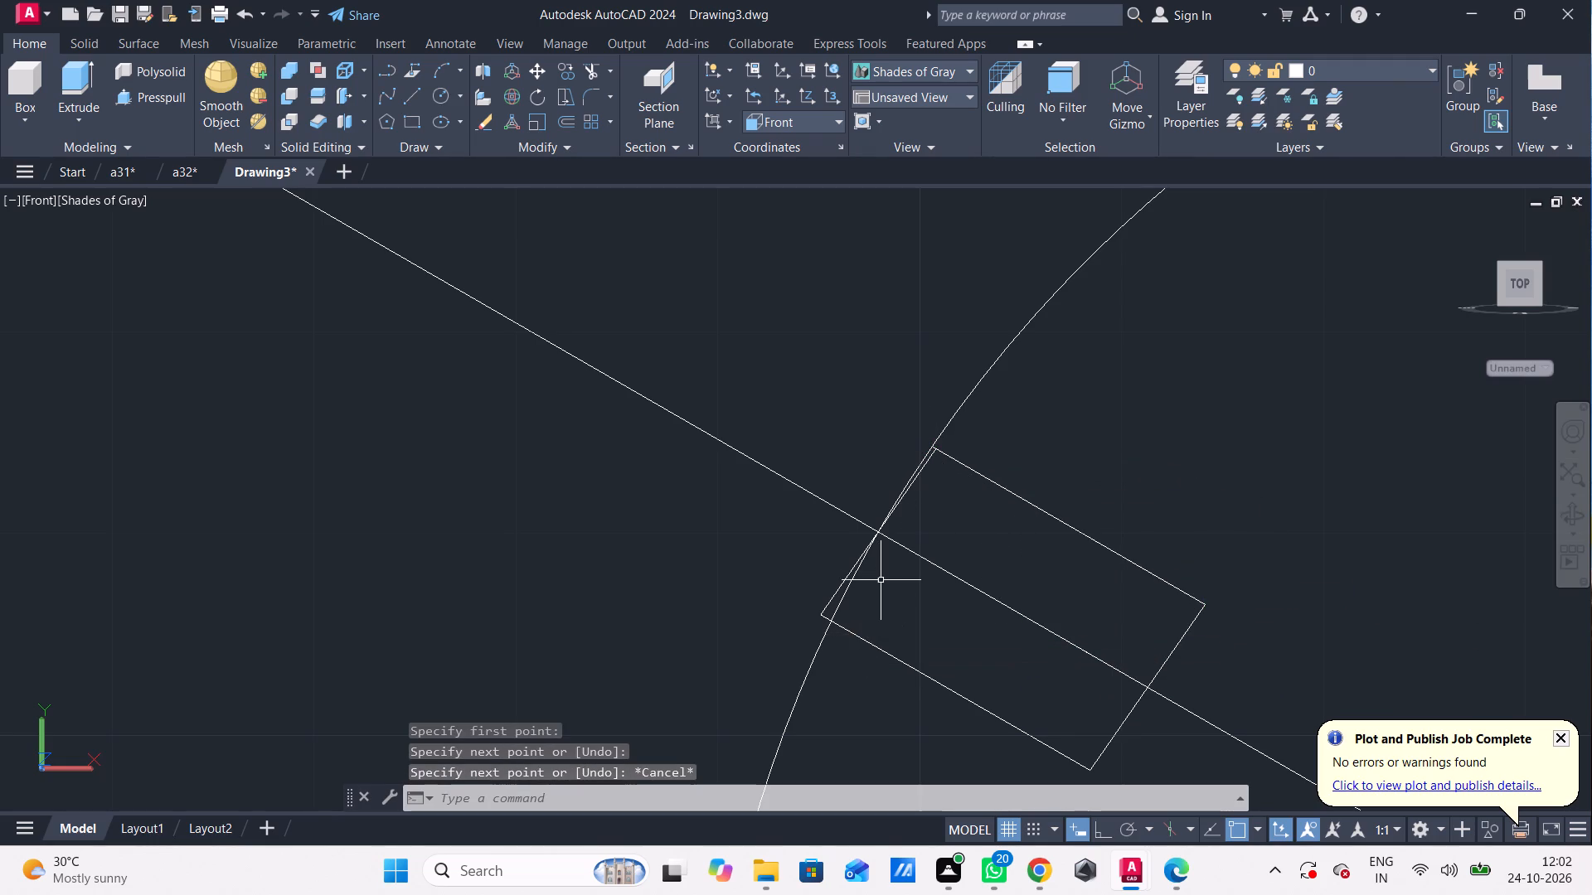
Trim away the circle arc and short line across the slot mouth, plus all of the upper-left diagonal, leaving an open slot.
key("t")
type("r")
key("space")
left_click_drag(865, 453, 874, 496)
left_click_drag(879, 457, 942, 551)
left_click_drag(827, 549, 994, 651)
left_click_drag(1074, 606, 995, 689)
scroll(1004, 623, "down", 2)
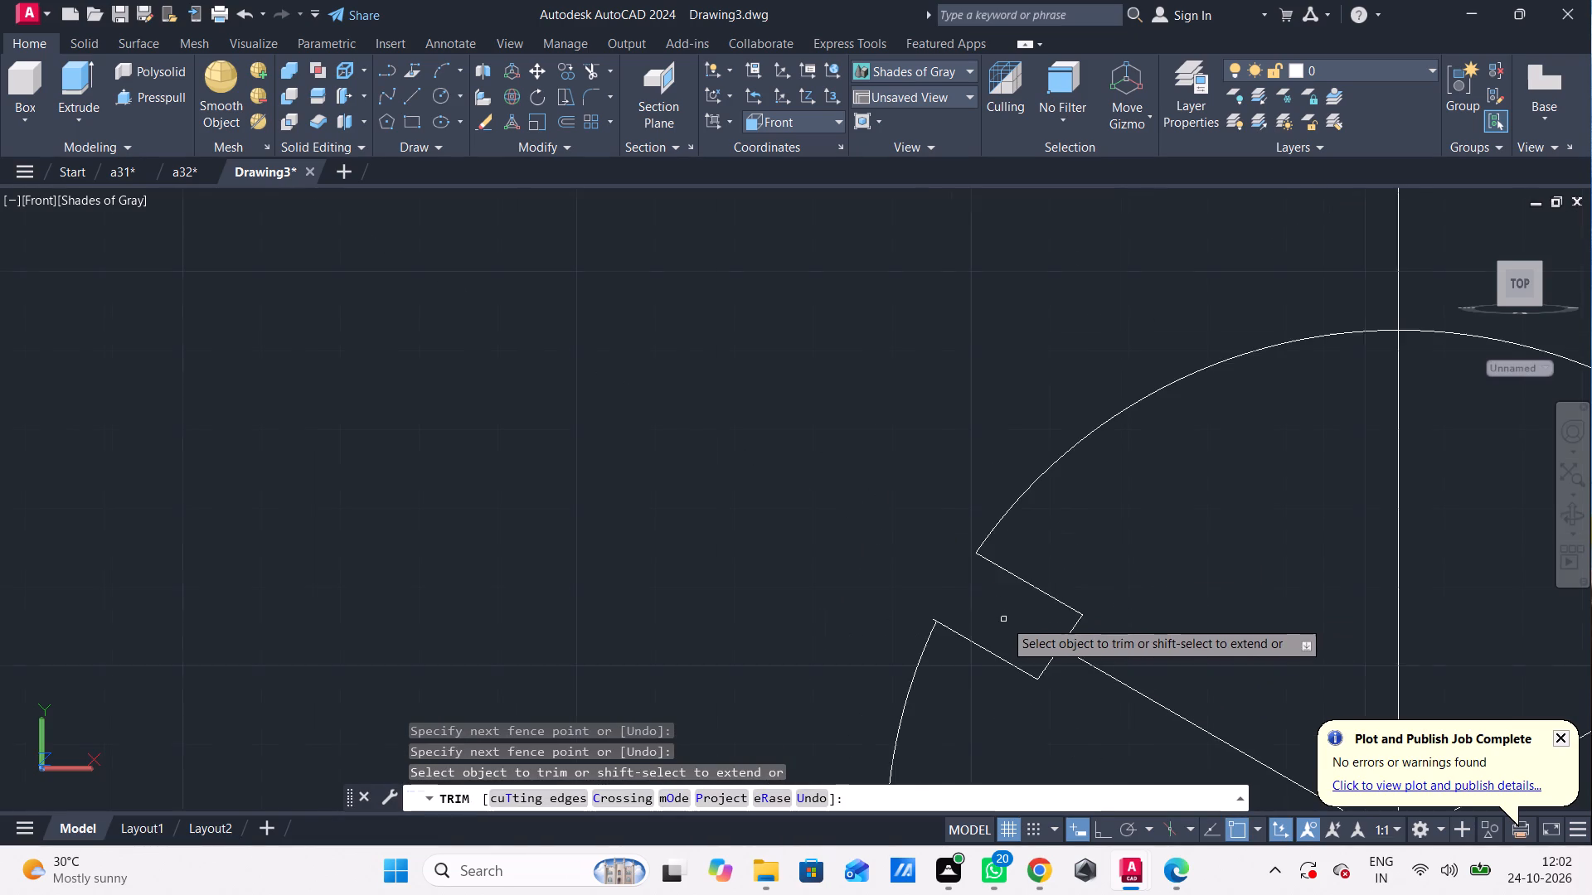
scroll(1005, 613, "down", 1)
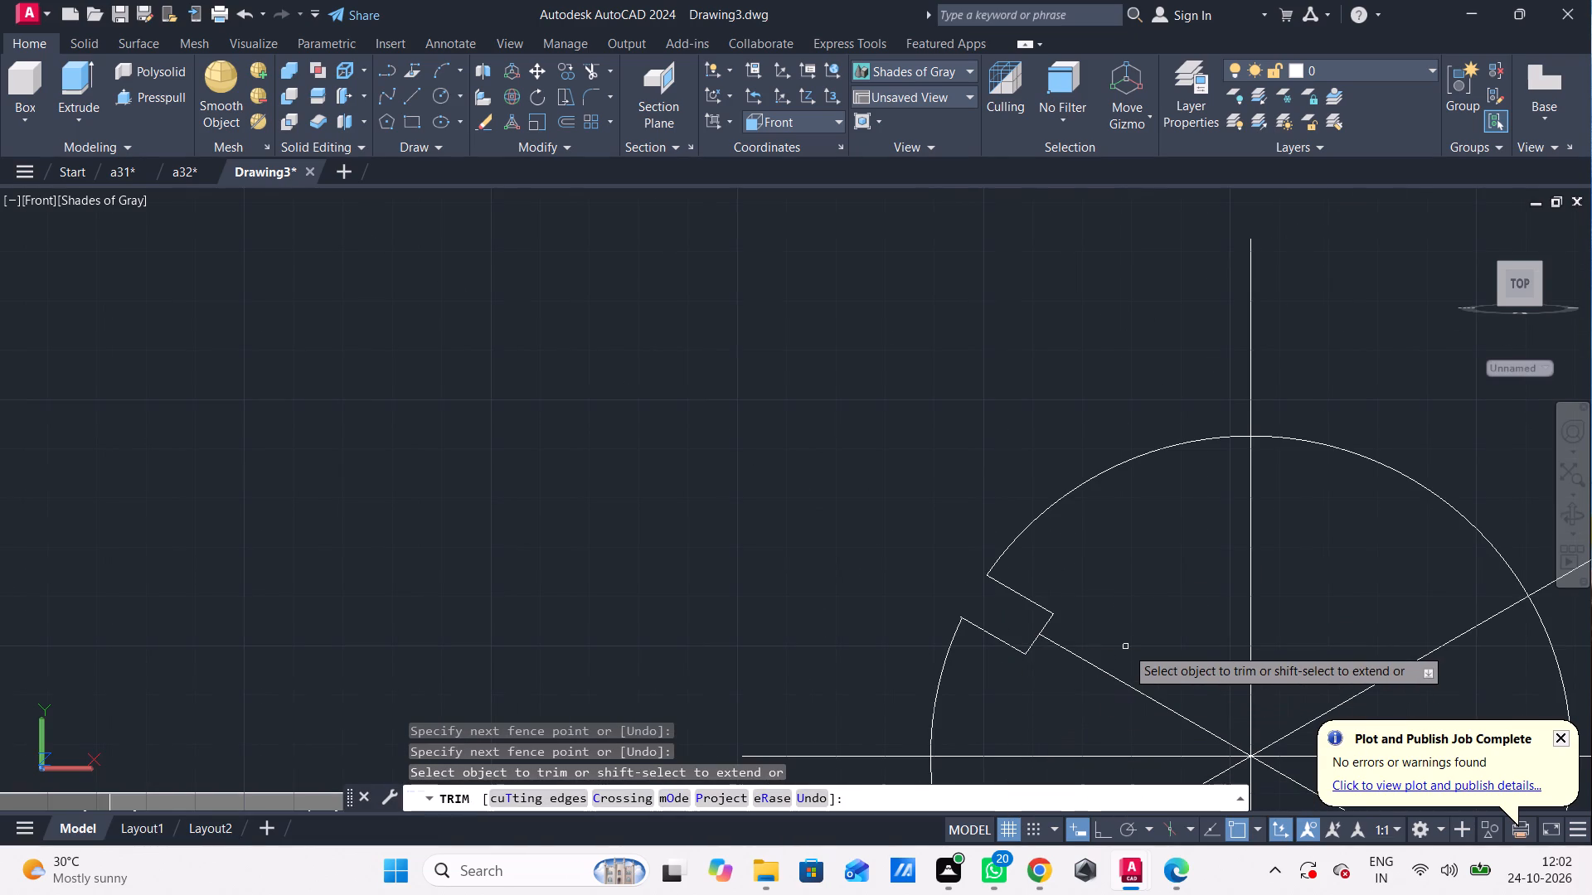
left_click_drag(1115, 652, 1097, 681)
scroll(1082, 668, "down", 1)
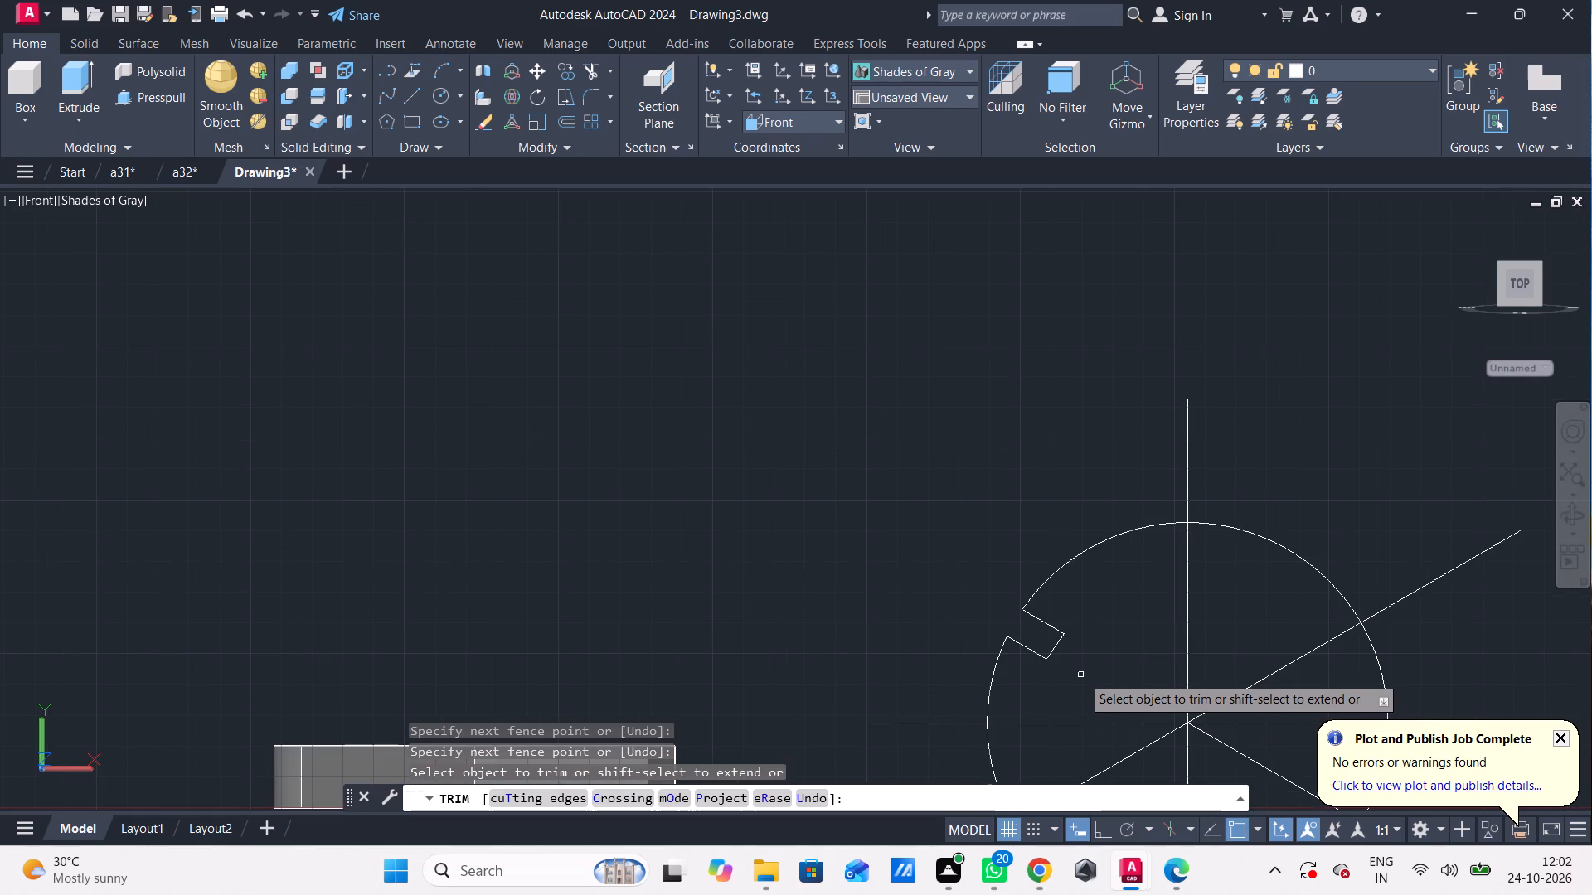
scroll(1080, 675, "down", 1)
middle_click_drag(1075, 675, 903, 586)
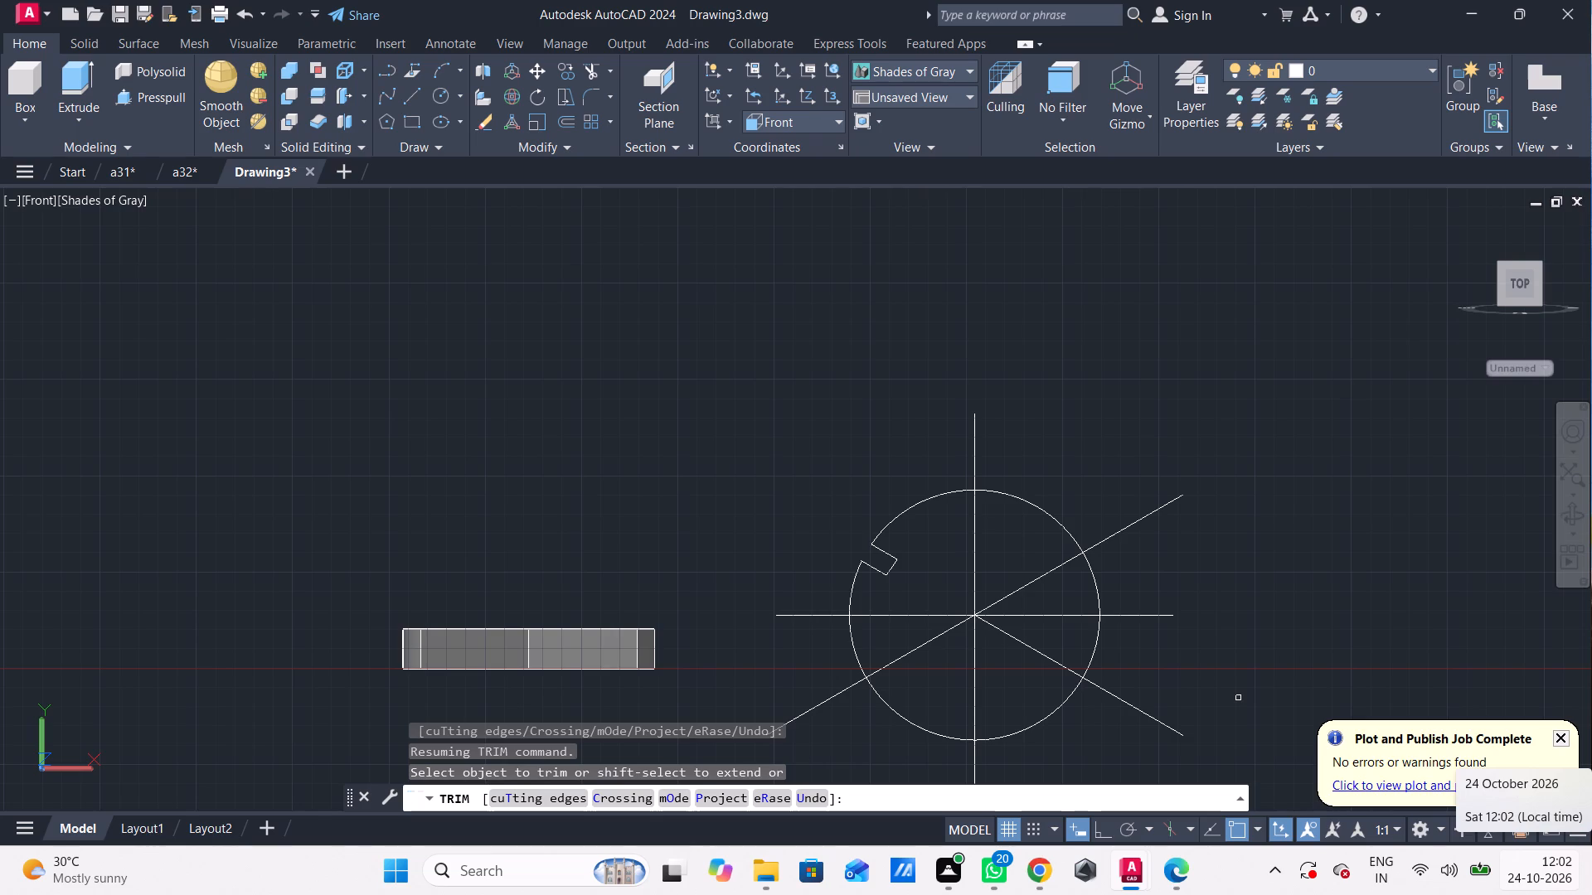
key("l")
key("space")
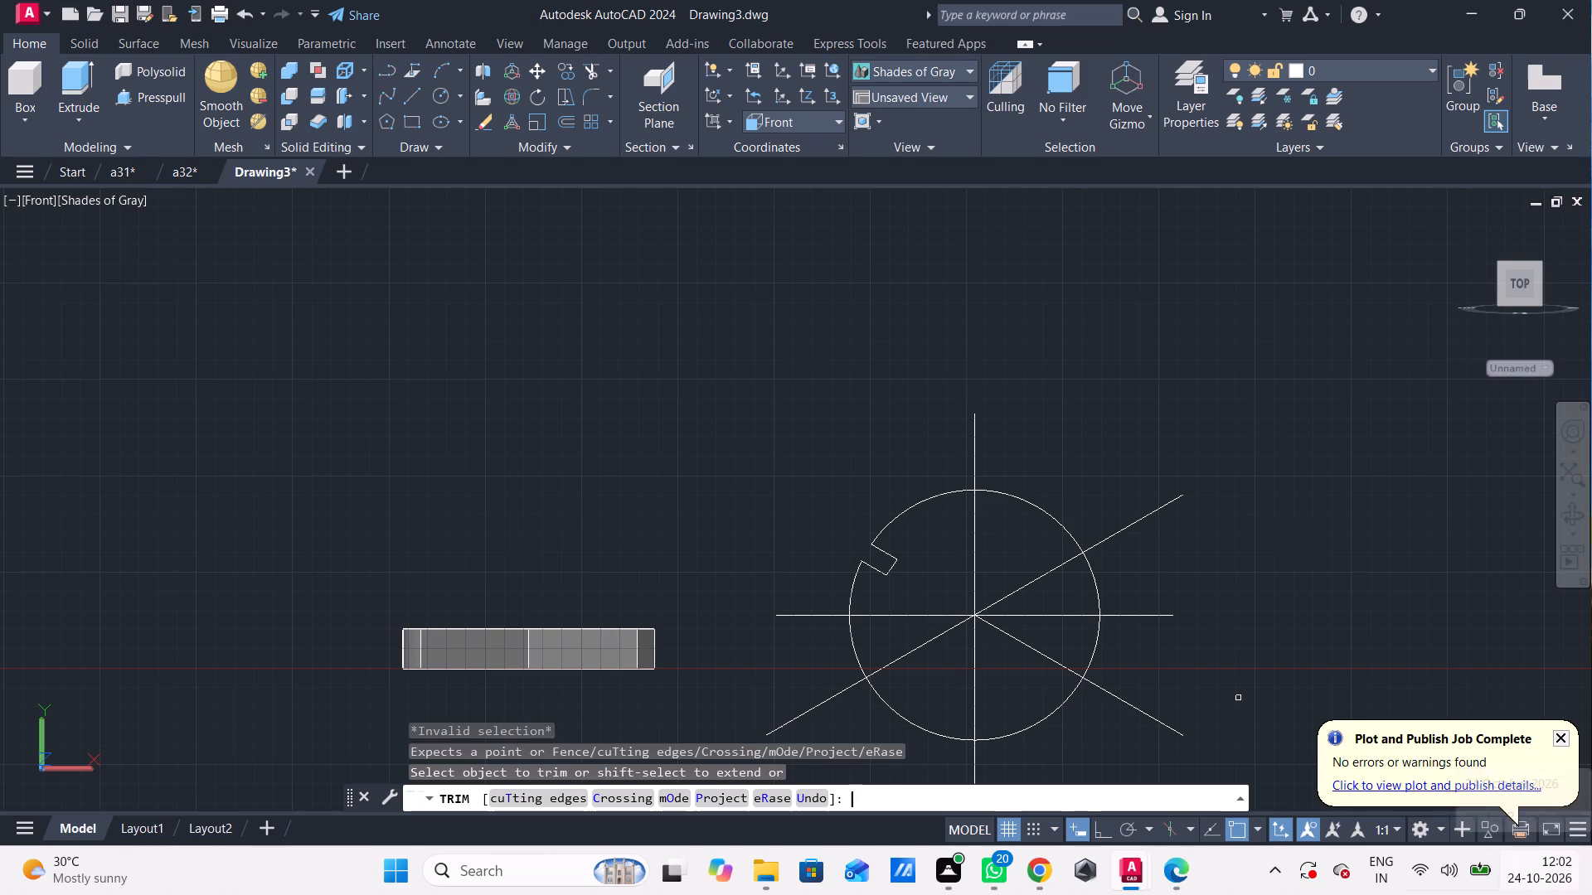
key("Escape")
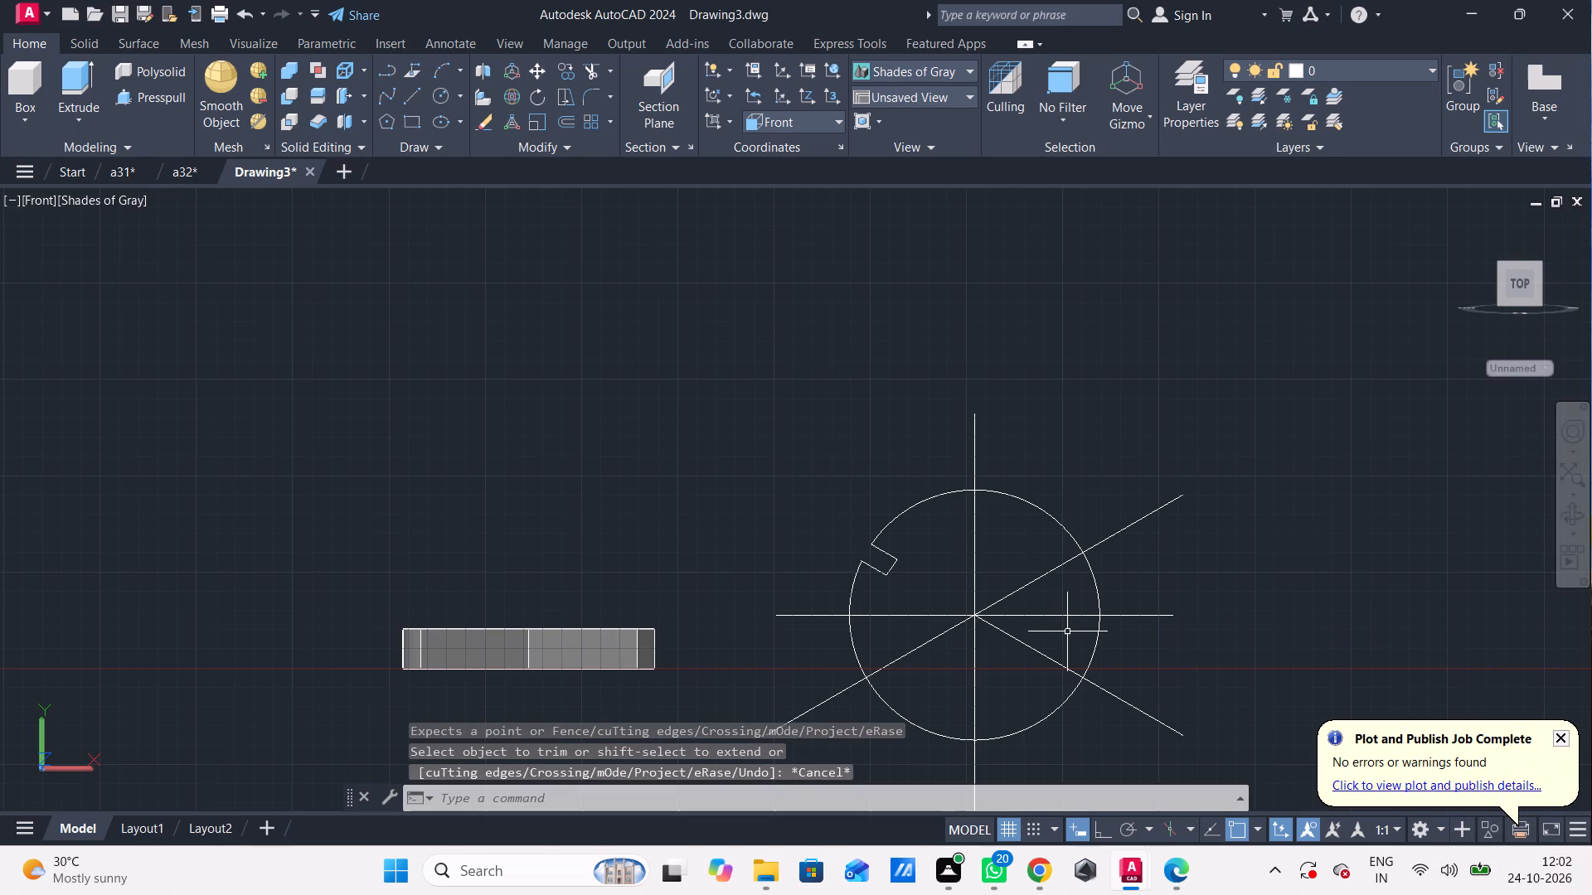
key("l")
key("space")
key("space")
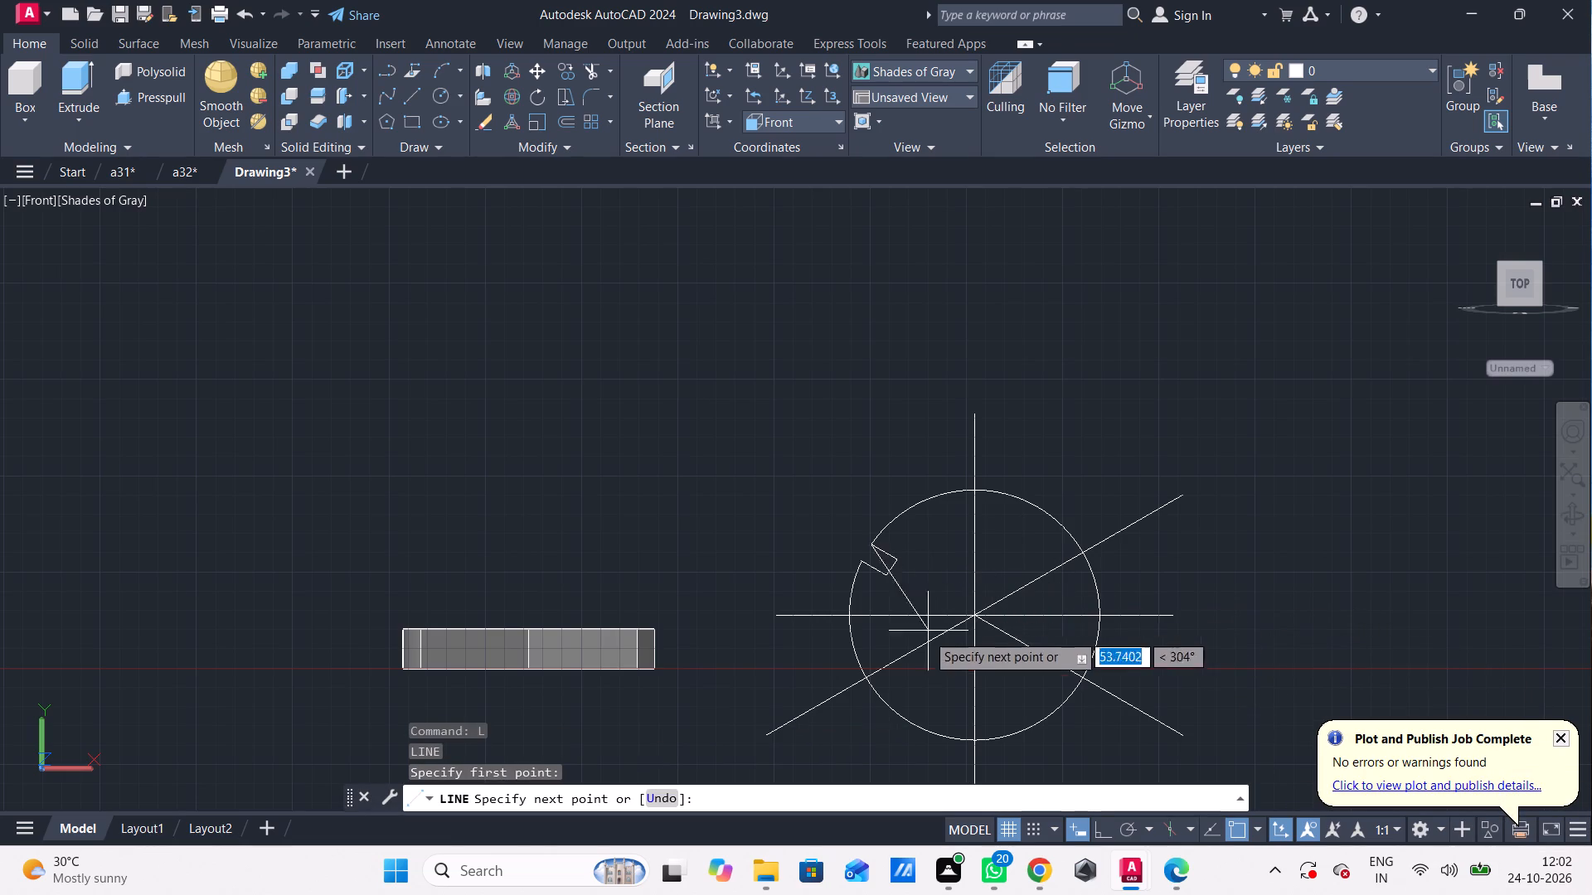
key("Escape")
From the circle's upper-right diagonal intersection, draw a line 15 long inward along the diagonal, continuing with one 10 long at about 297°.
key("l")
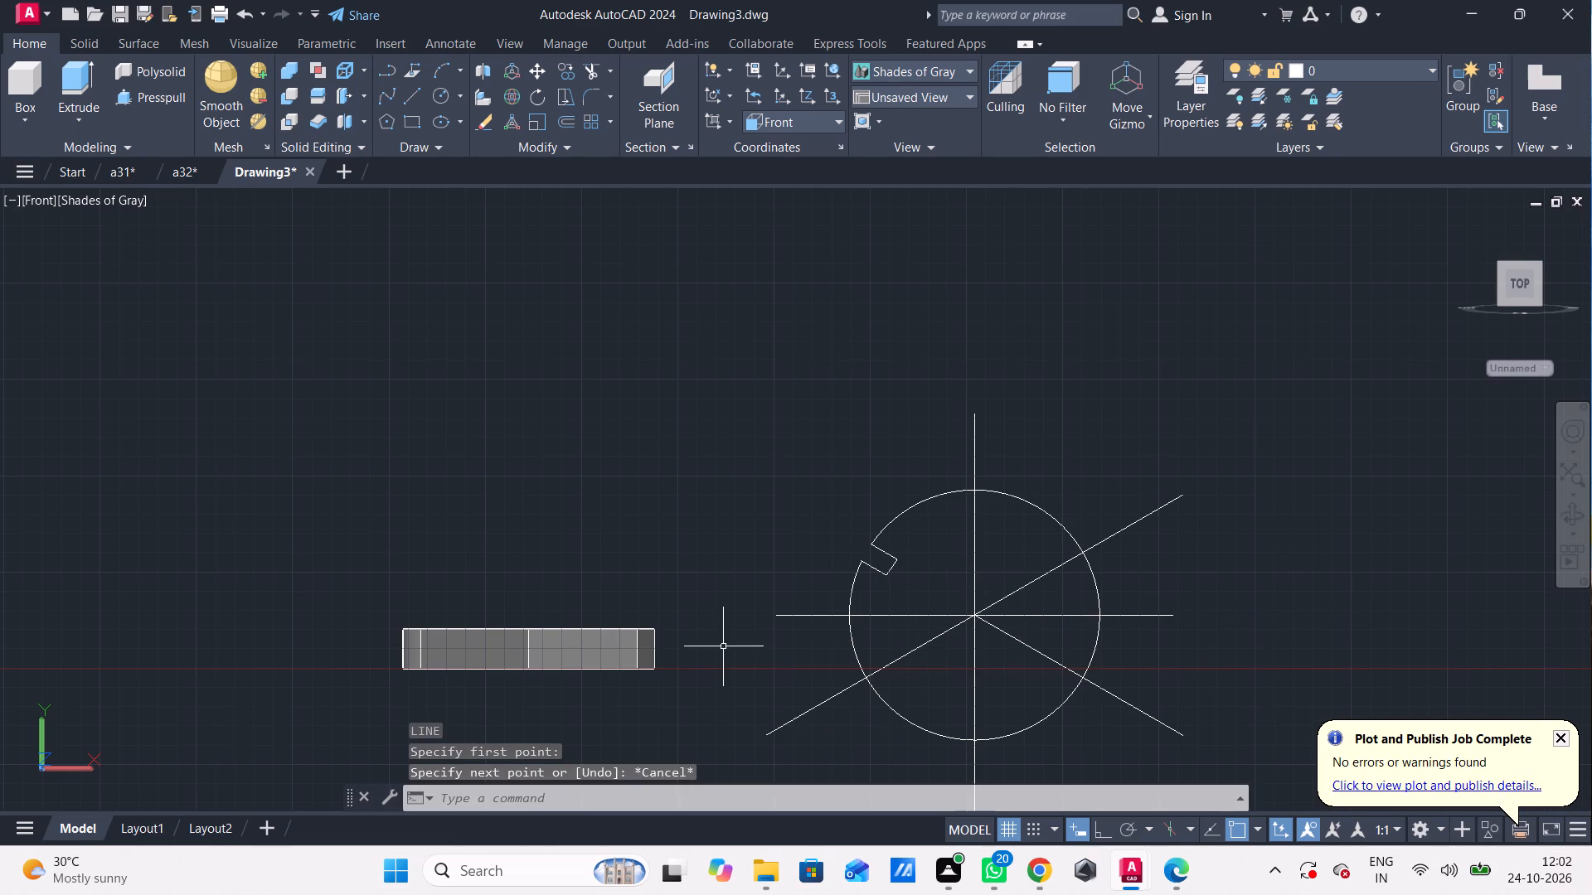
key("space")
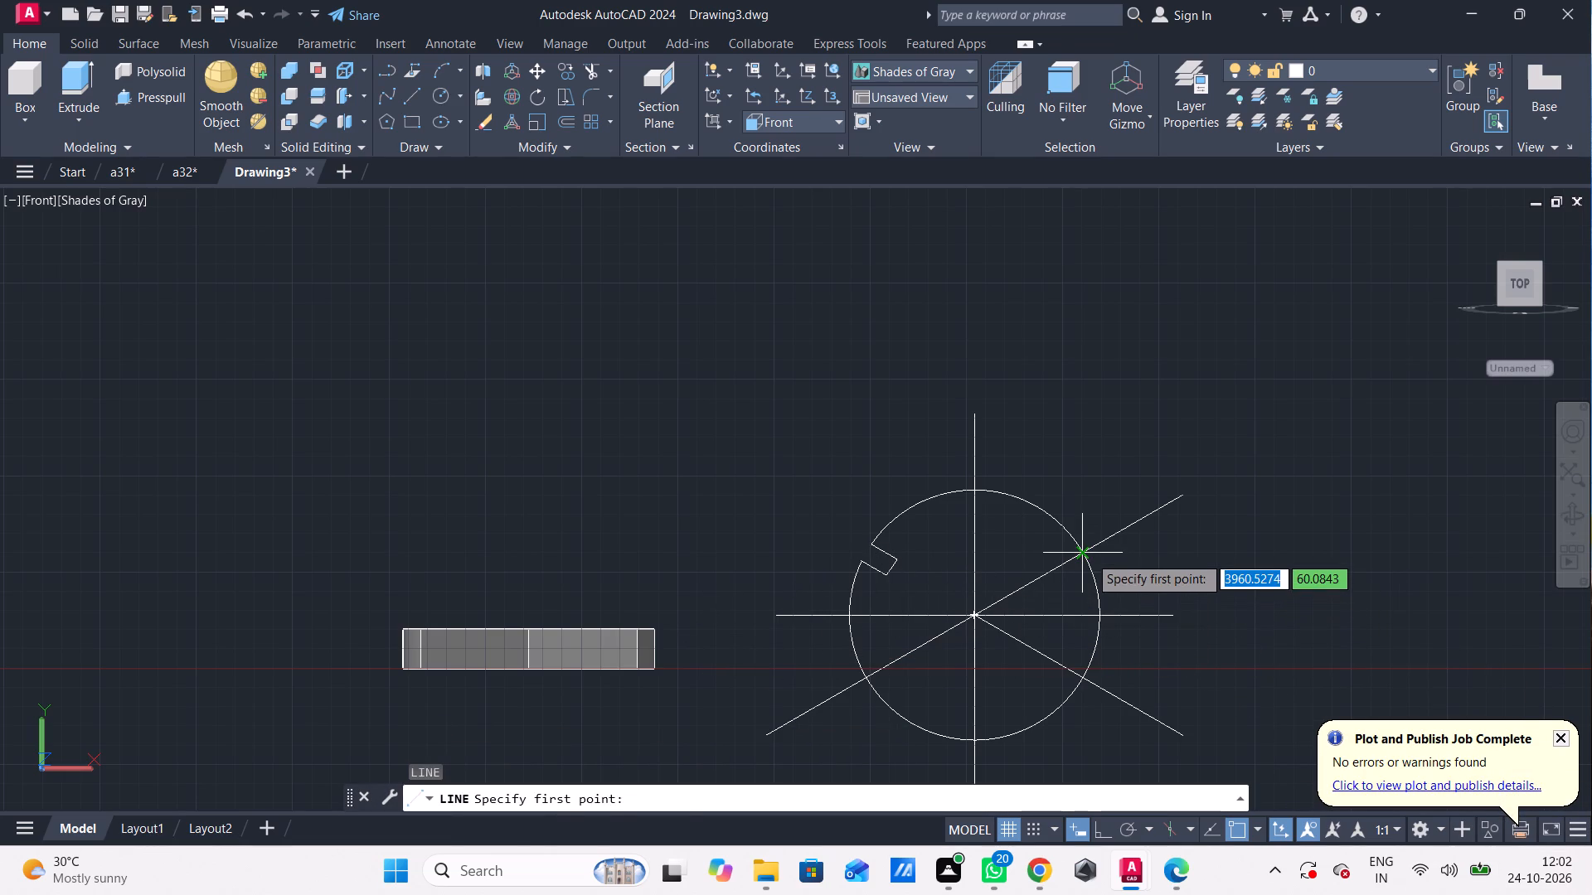
left_click(1089, 555)
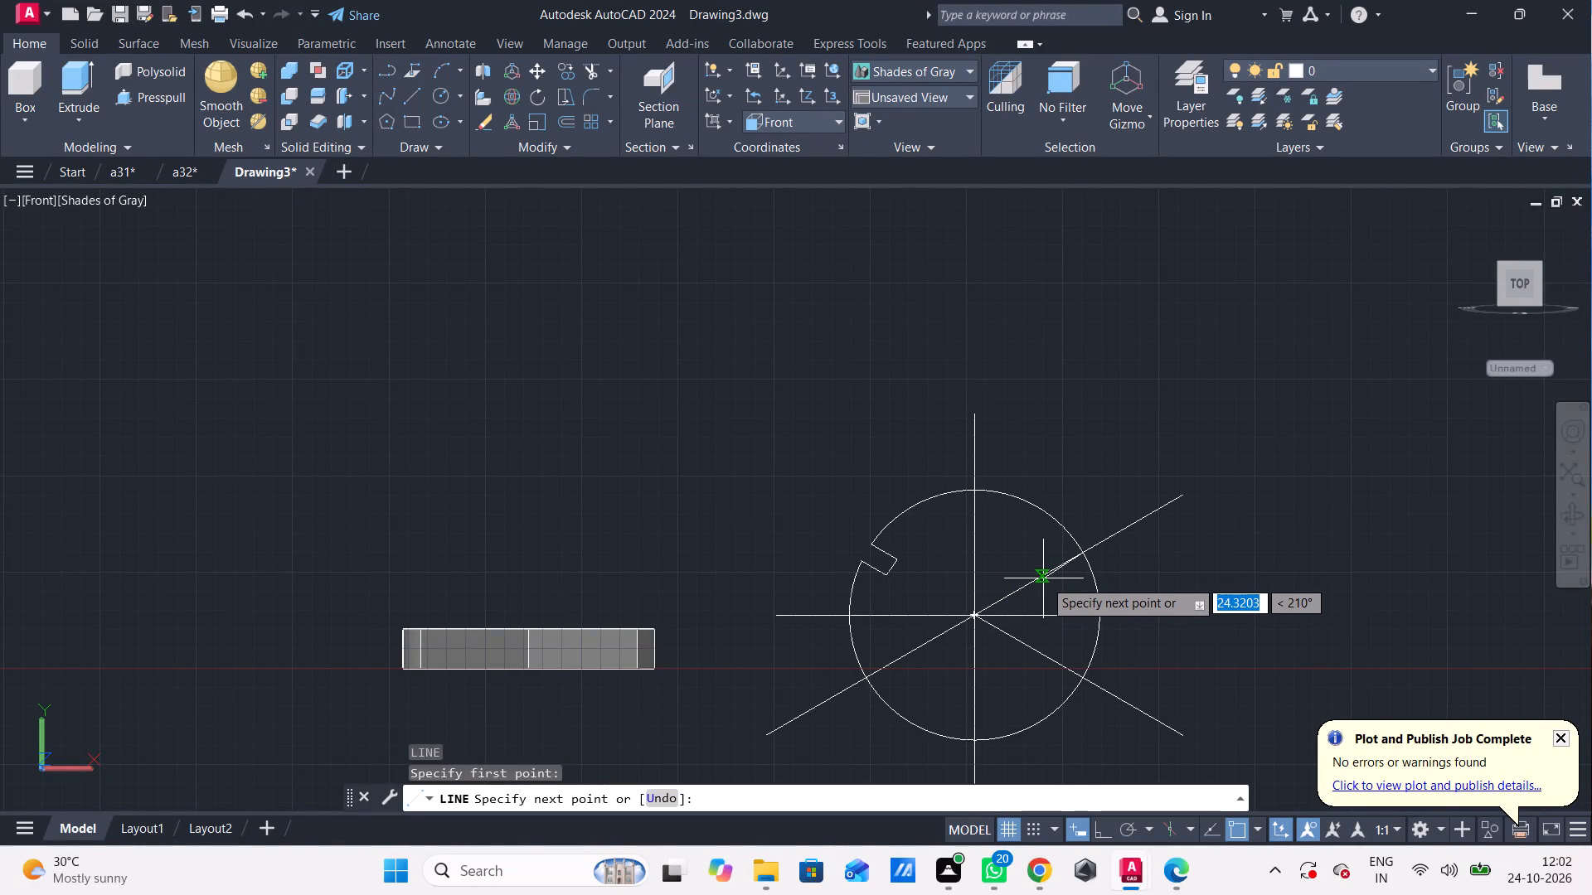
key("1")
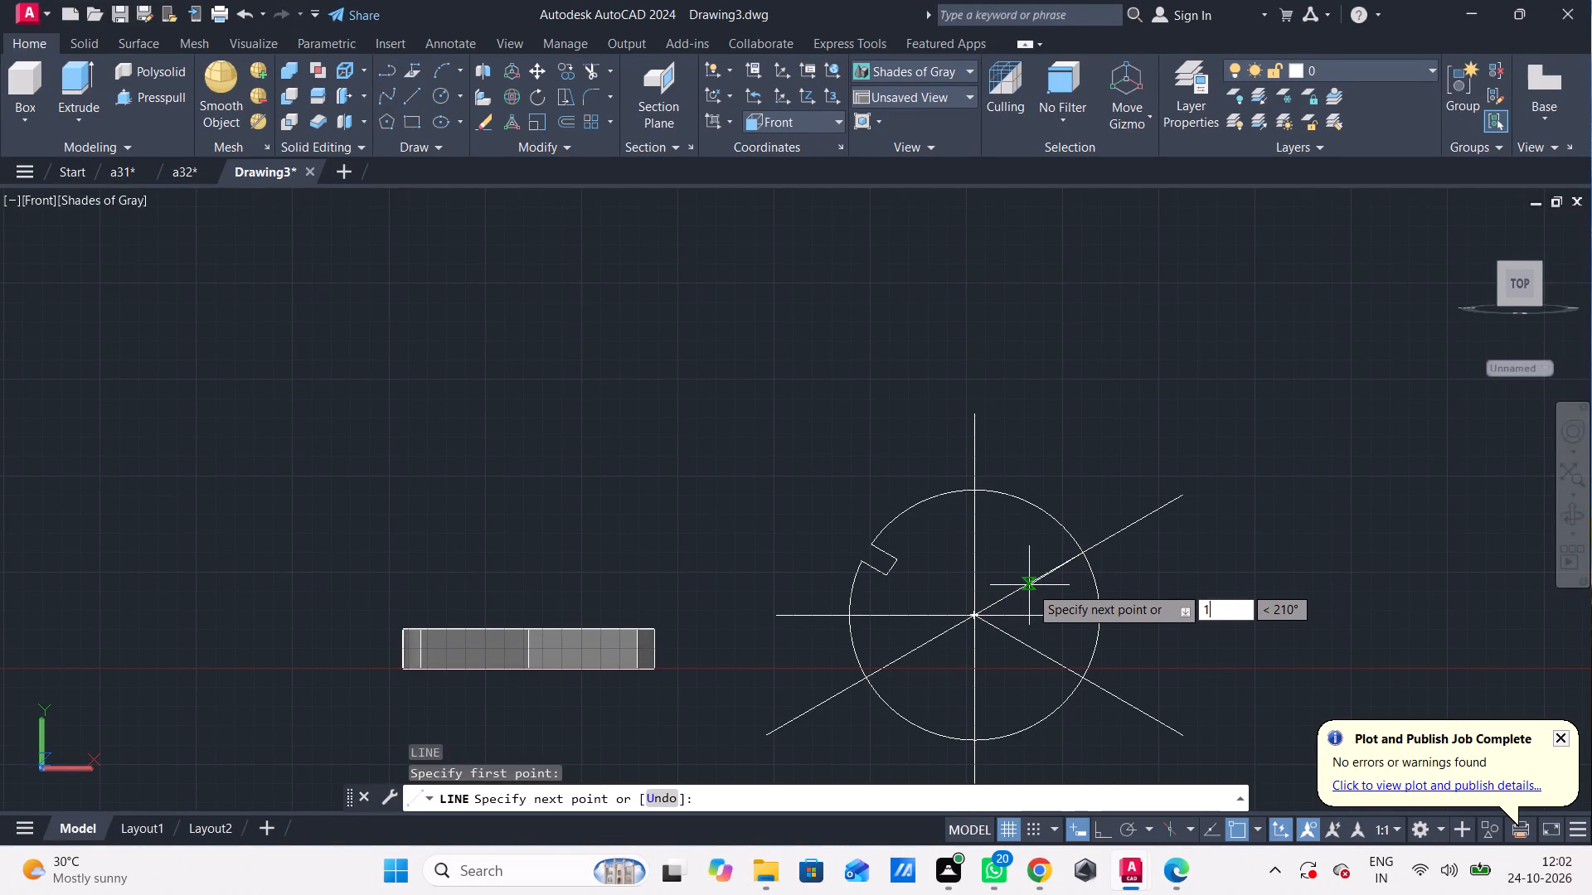
key("5")
key("Return")
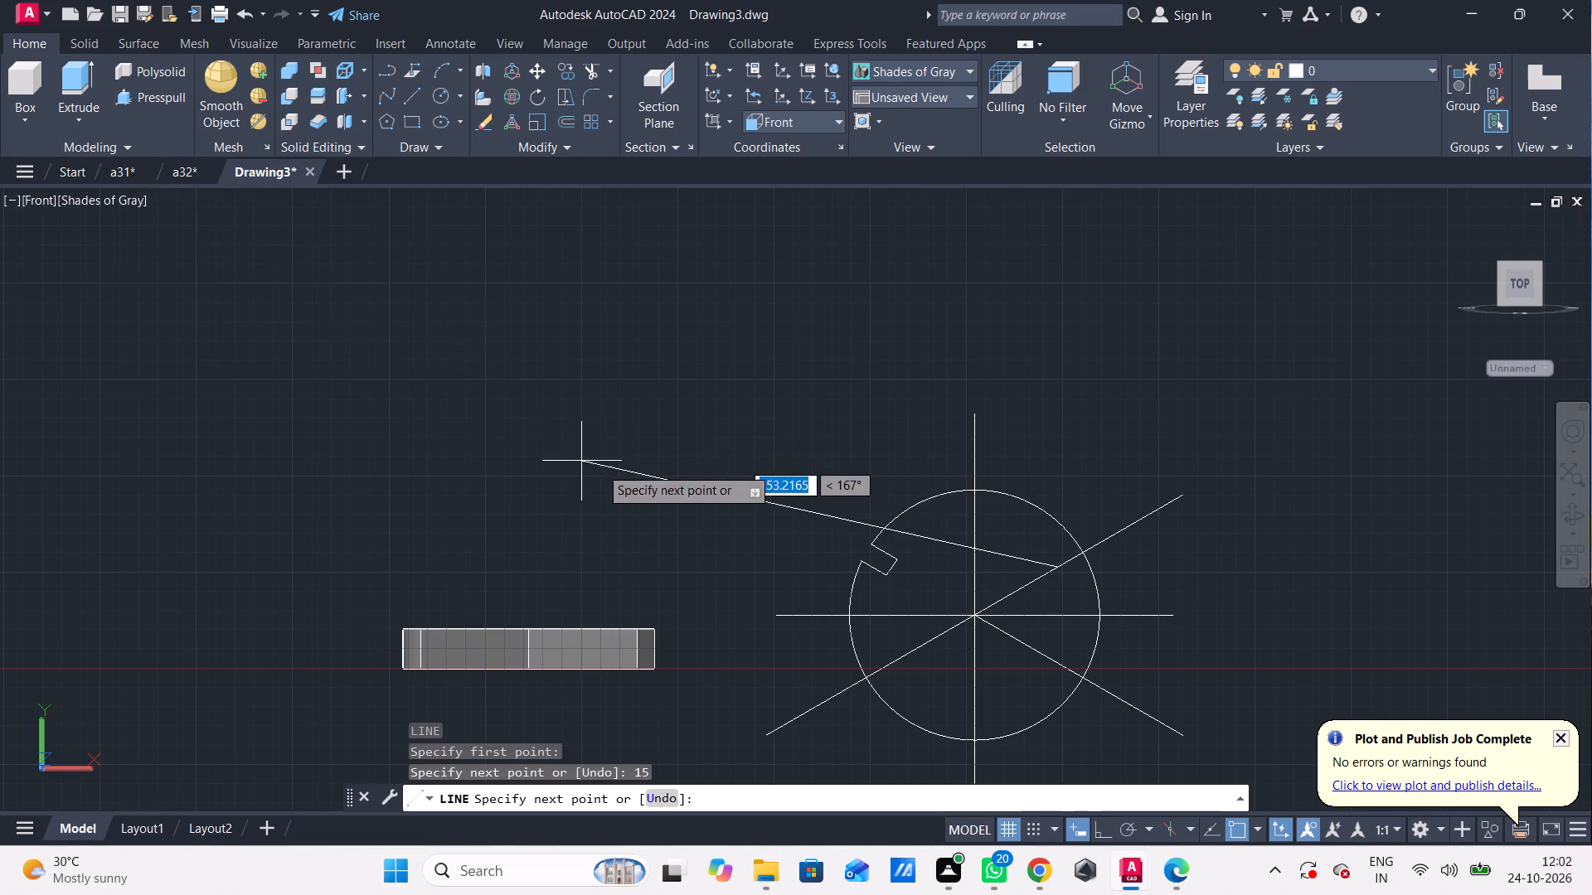
middle_click_drag(673, 497, 298, 278)
scroll(748, 407, "up", 2)
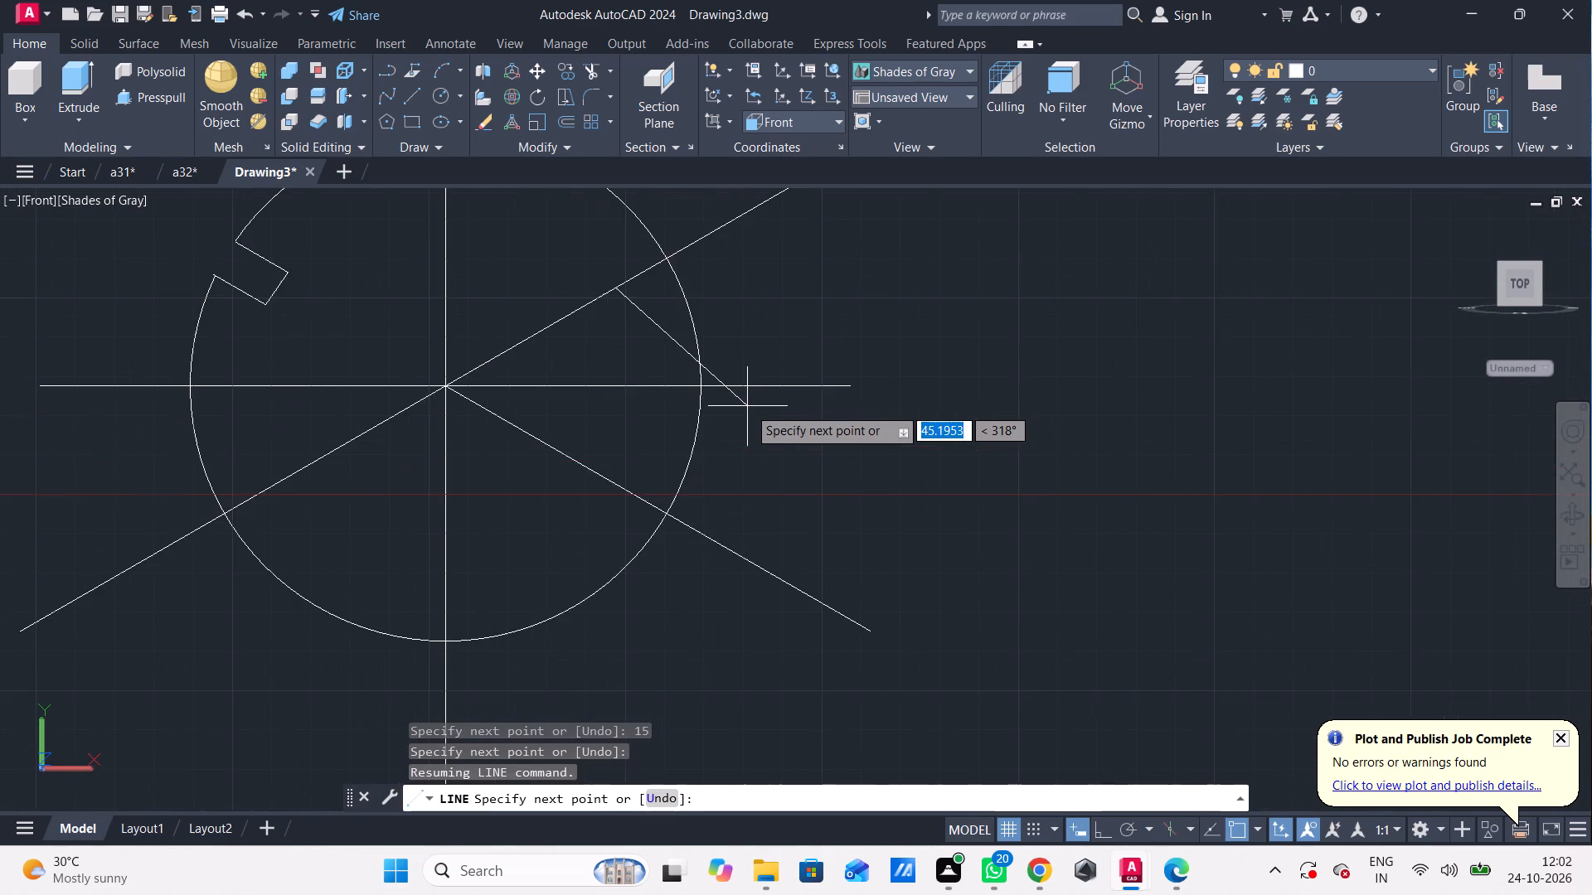
scroll(748, 407, "up", 2)
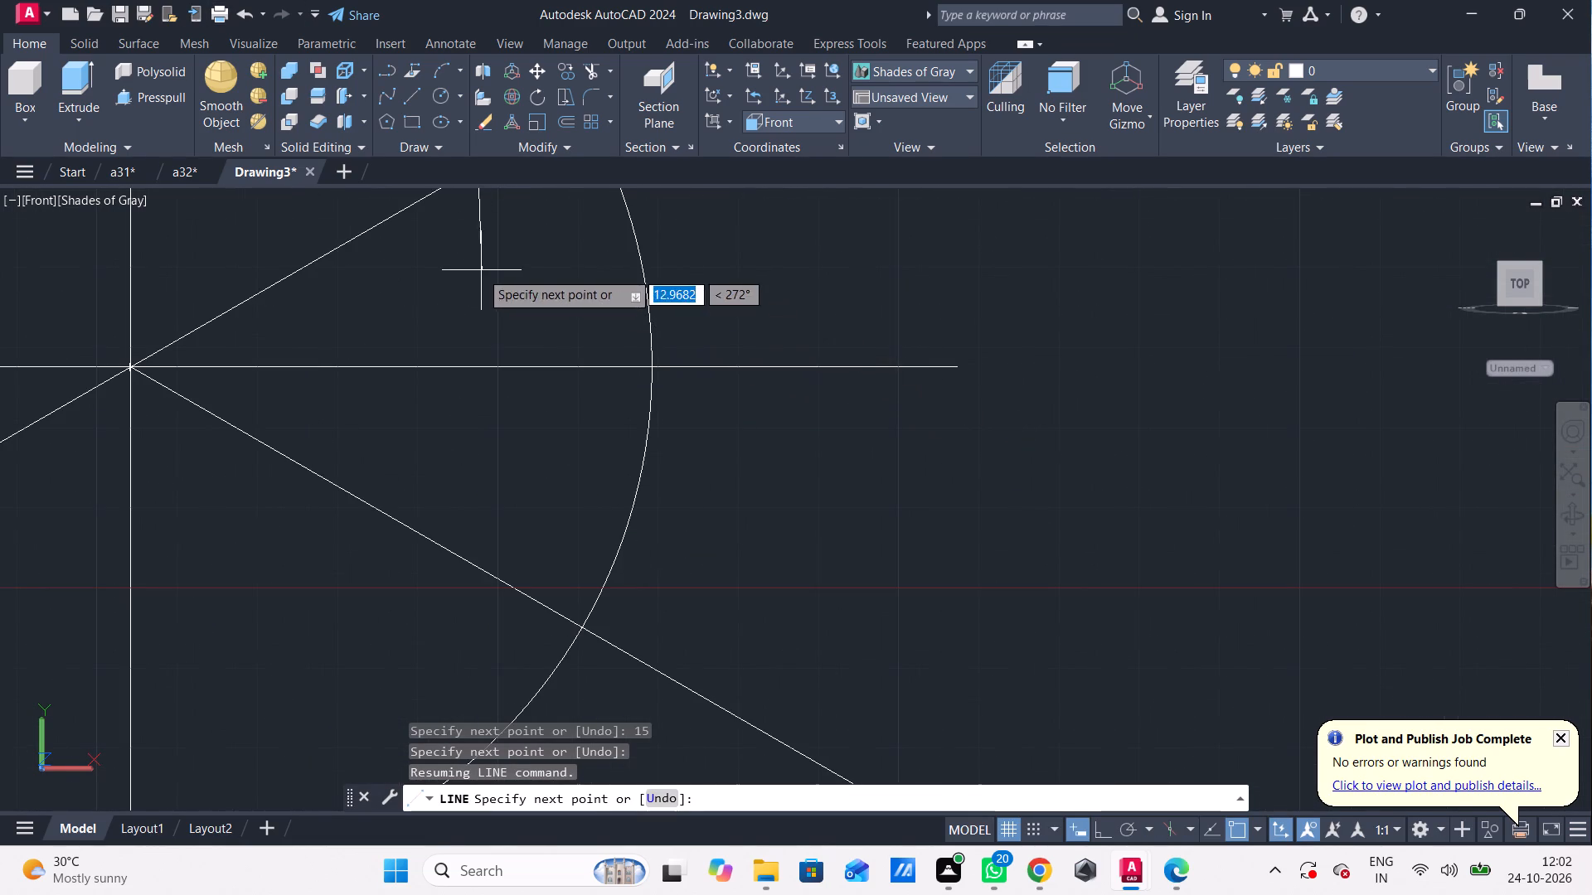
middle_click_drag(484, 276, 504, 574)
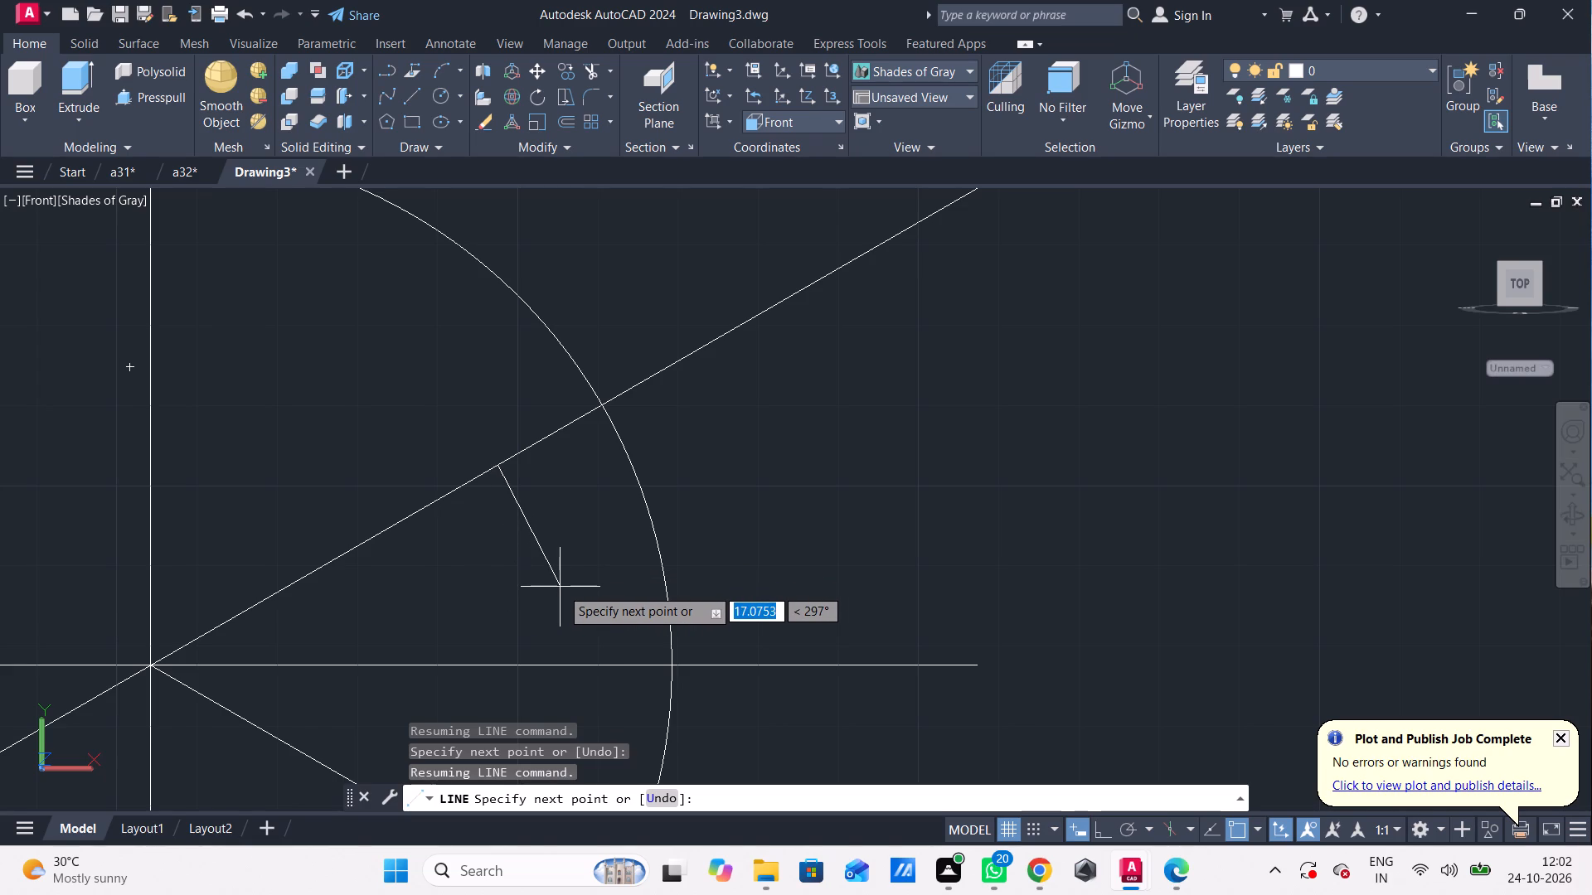
type("15")
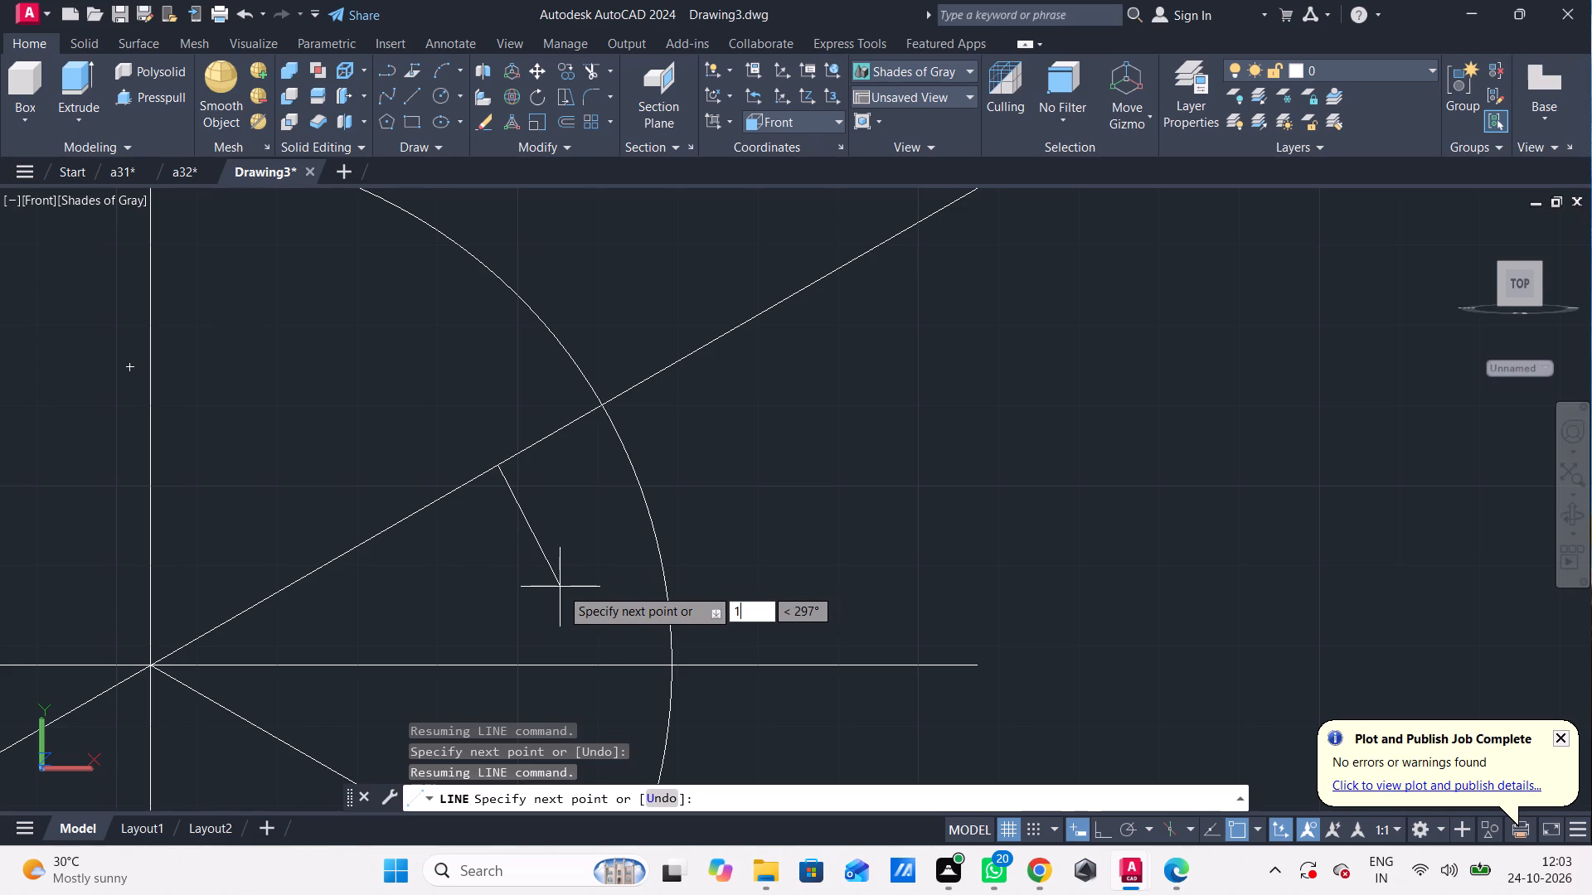
key("BackSpace")
key("0")
key("Return")
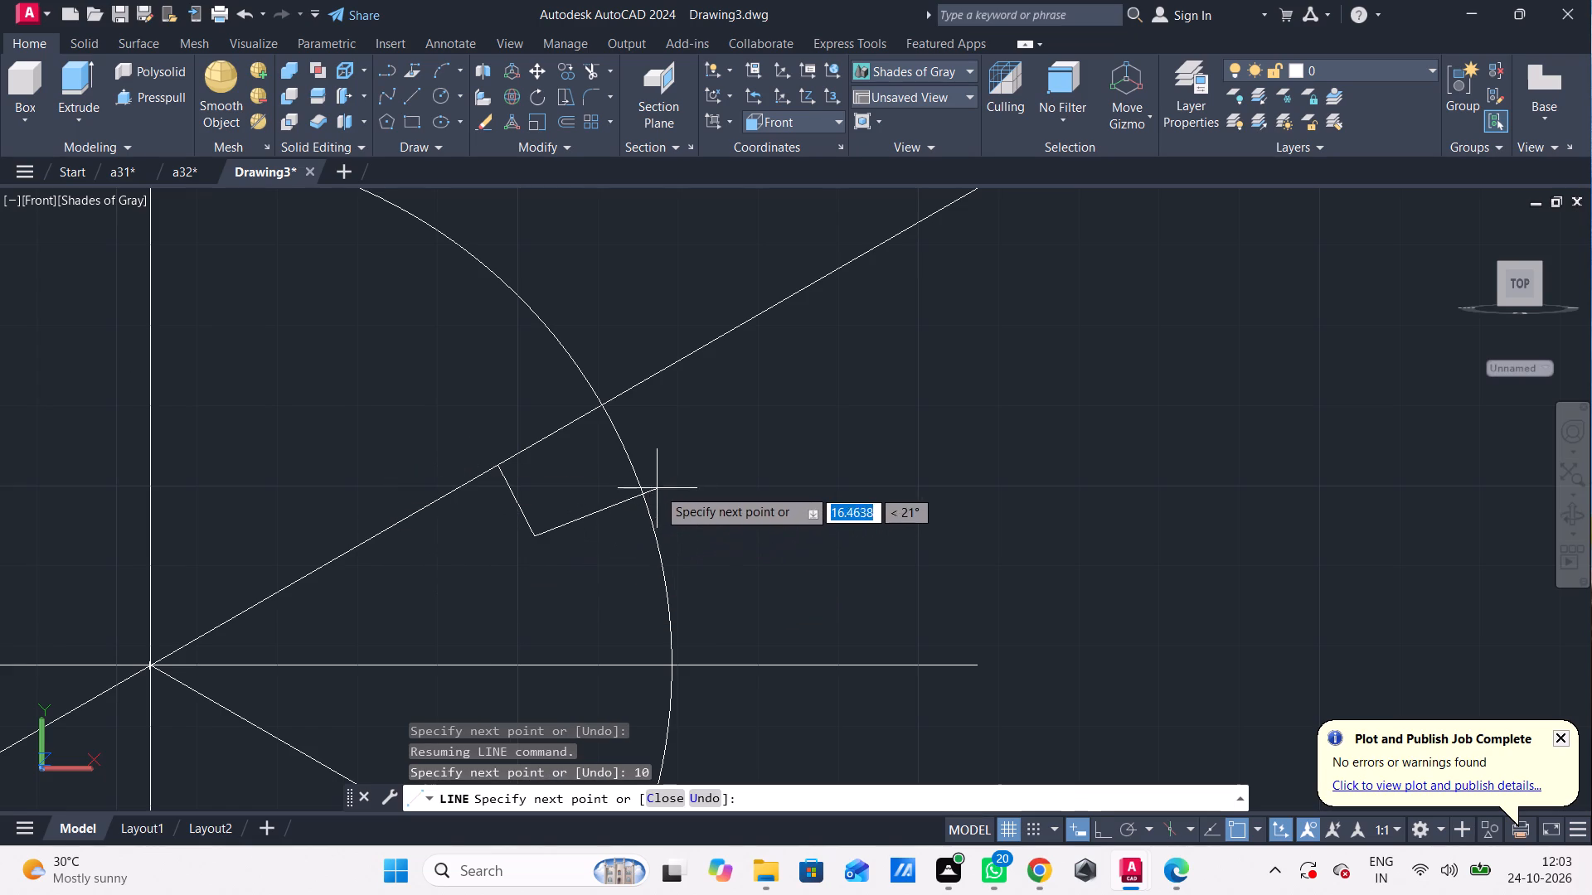
key("grave")
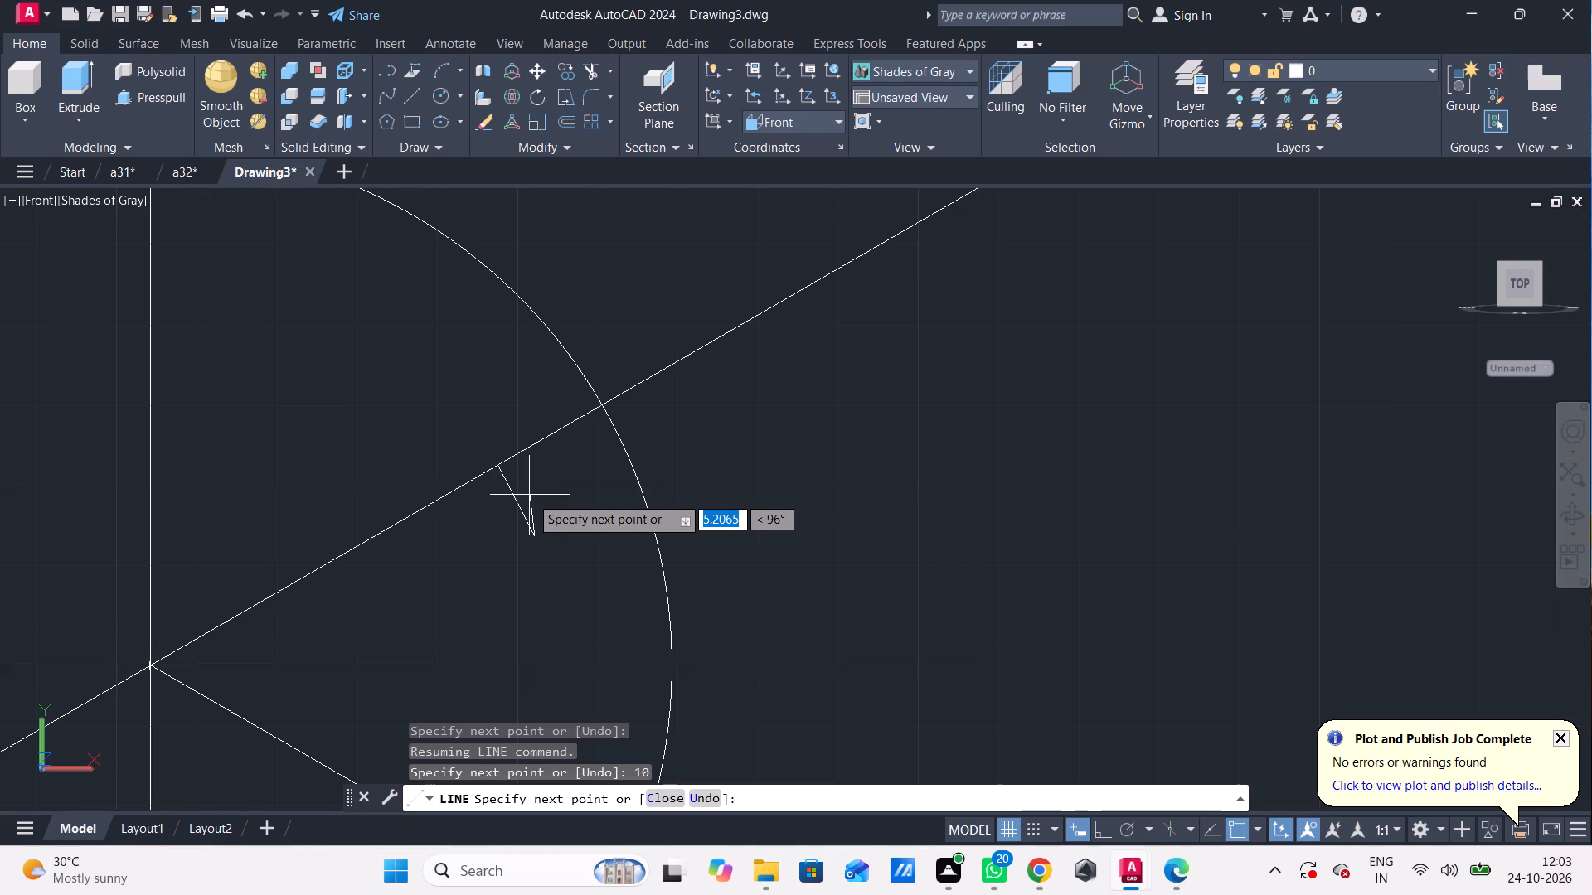
key("Escape")
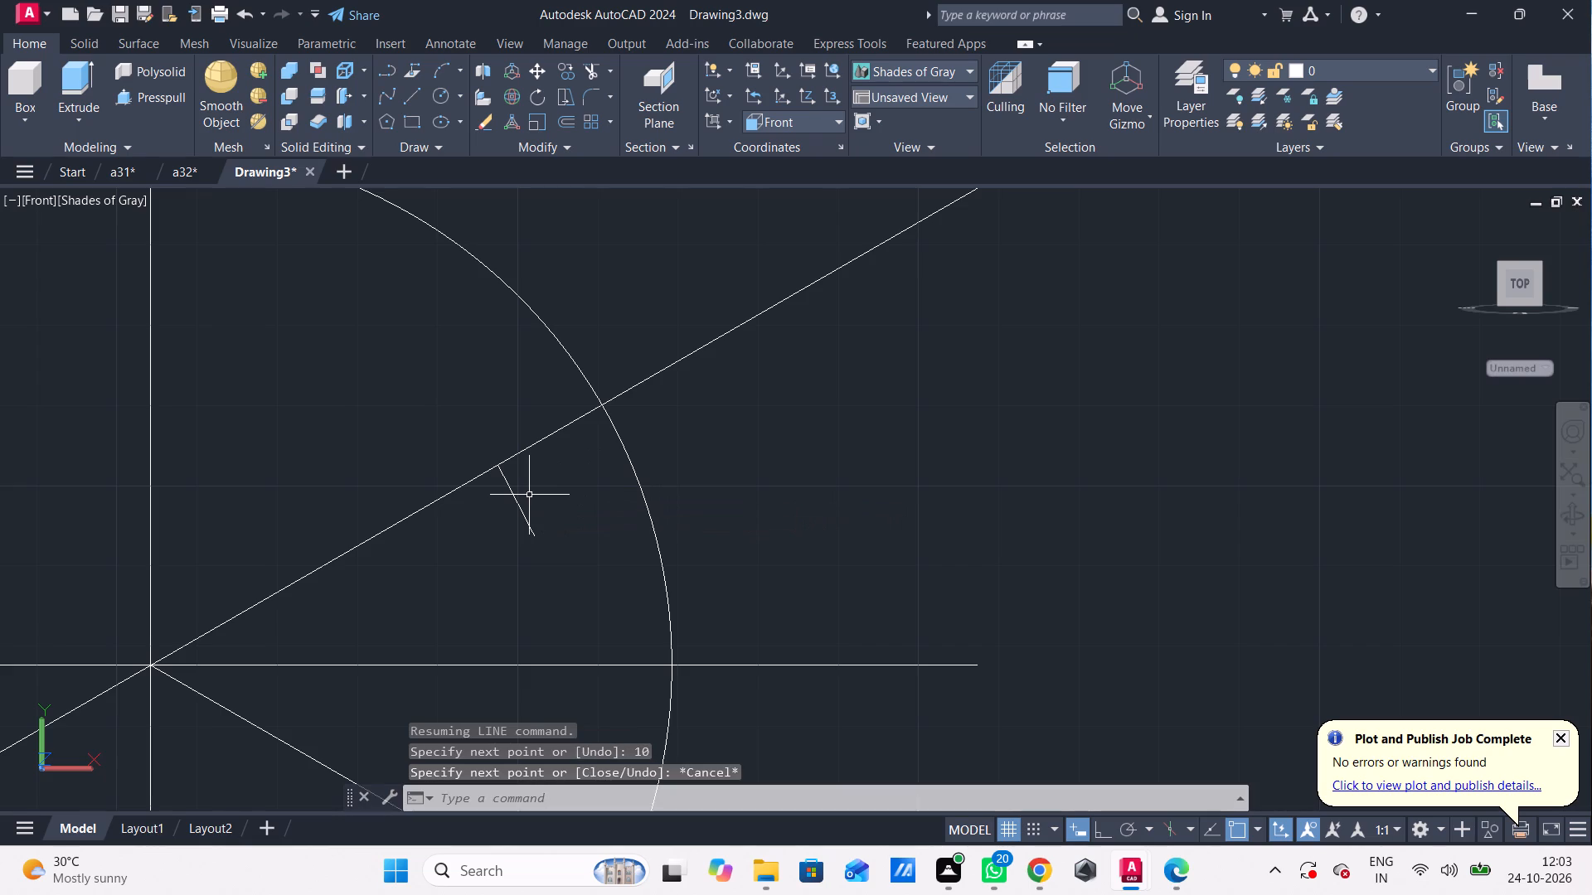
key("space")
key("Escape")
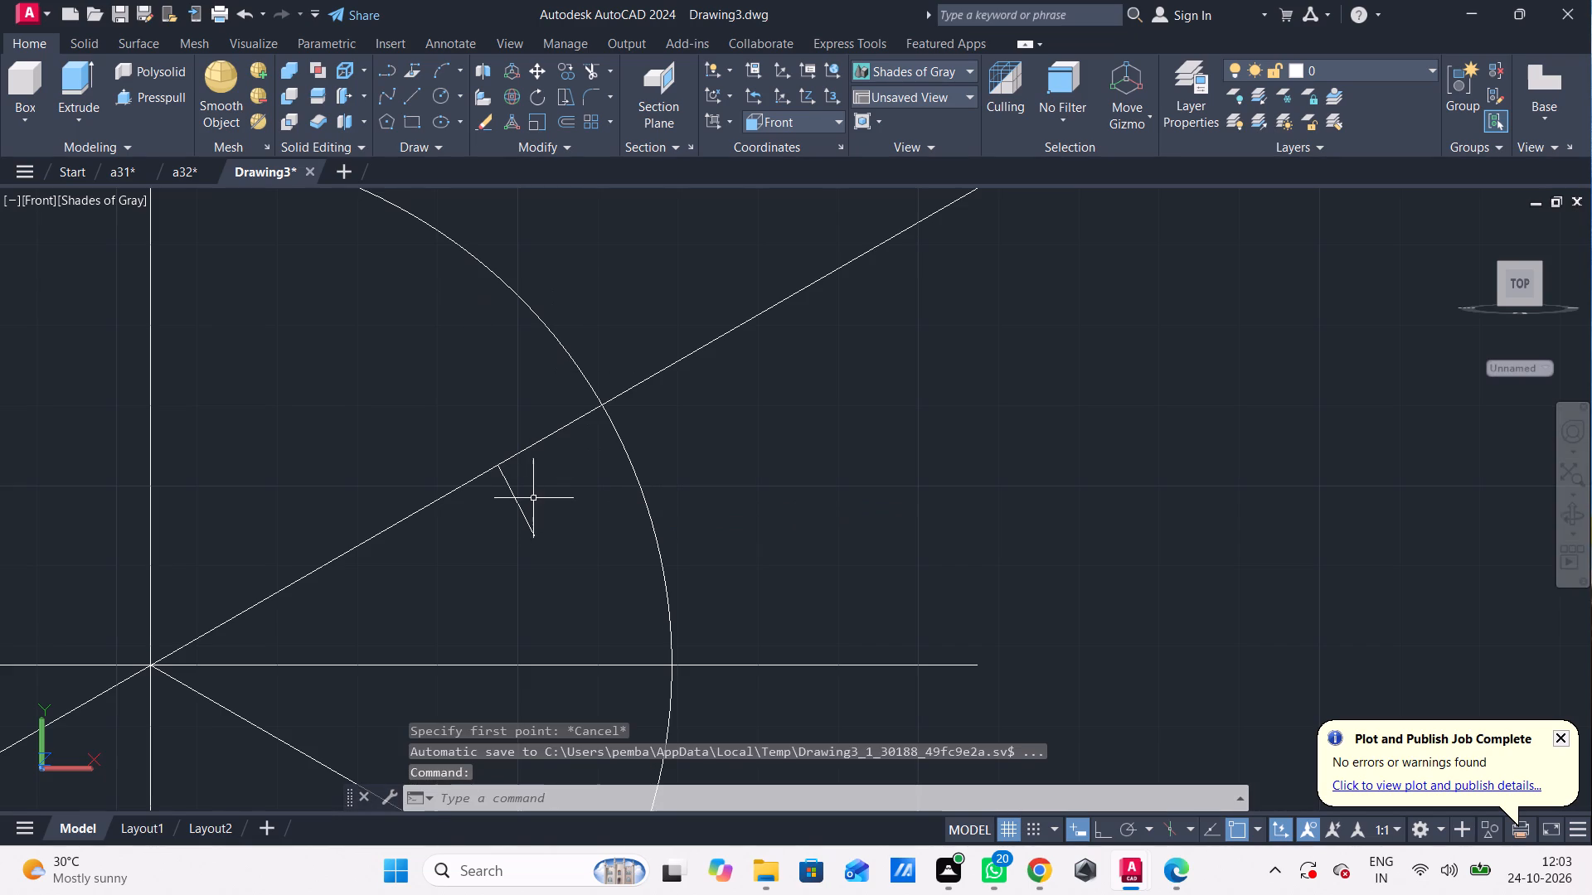
Move the new 10-long line by its midpoint onto the upper-right diagonal, centring it at the end of the 15-long line.
double_click(517, 503)
left_click(502, 466)
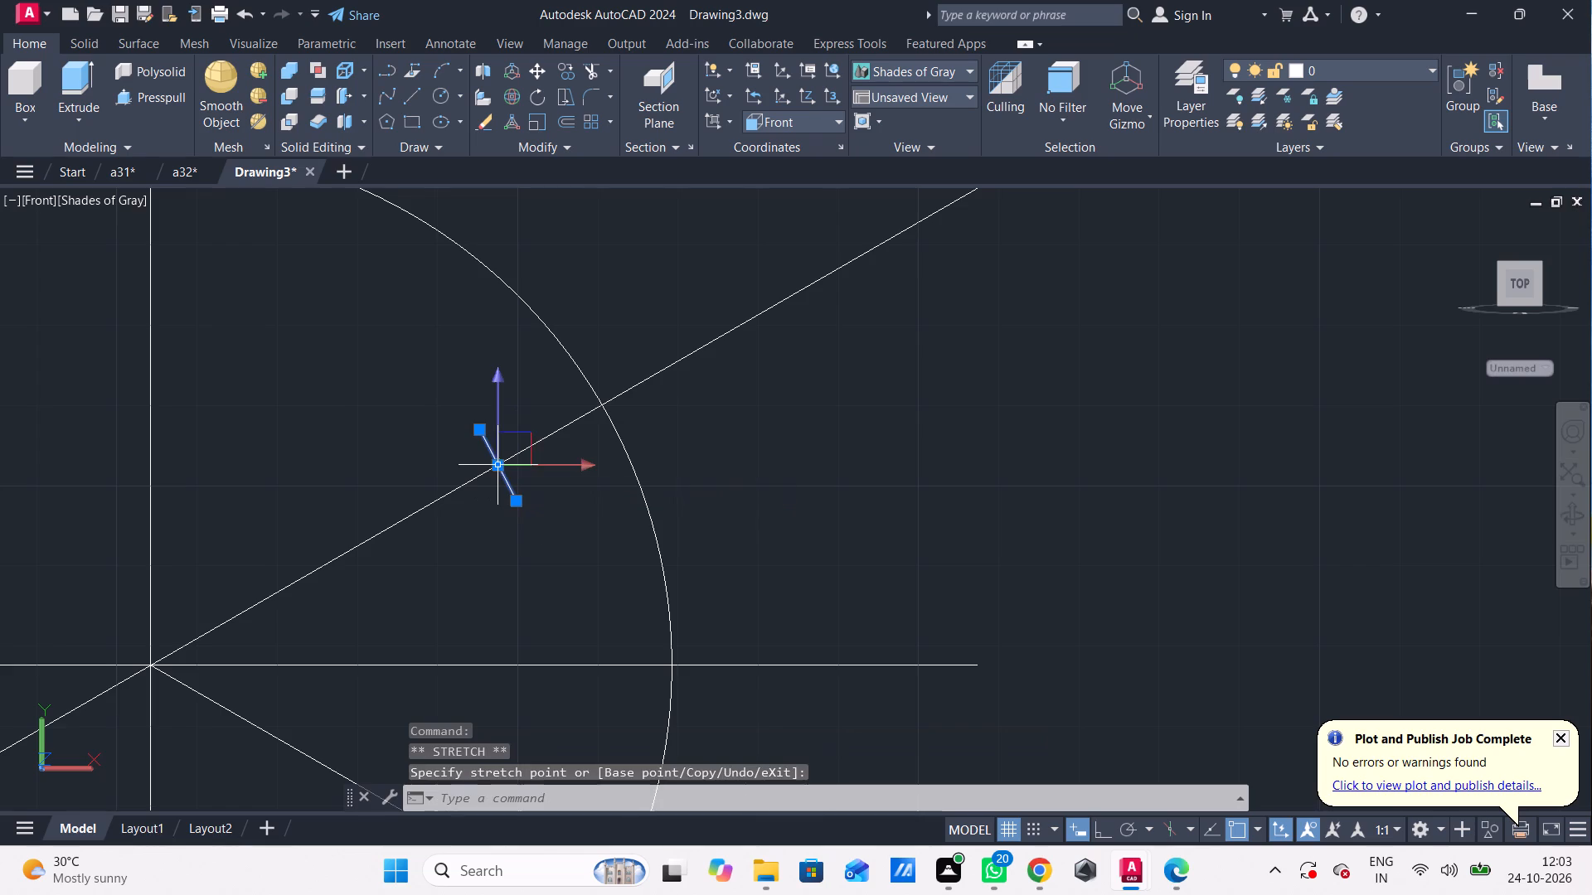
key("Escape")
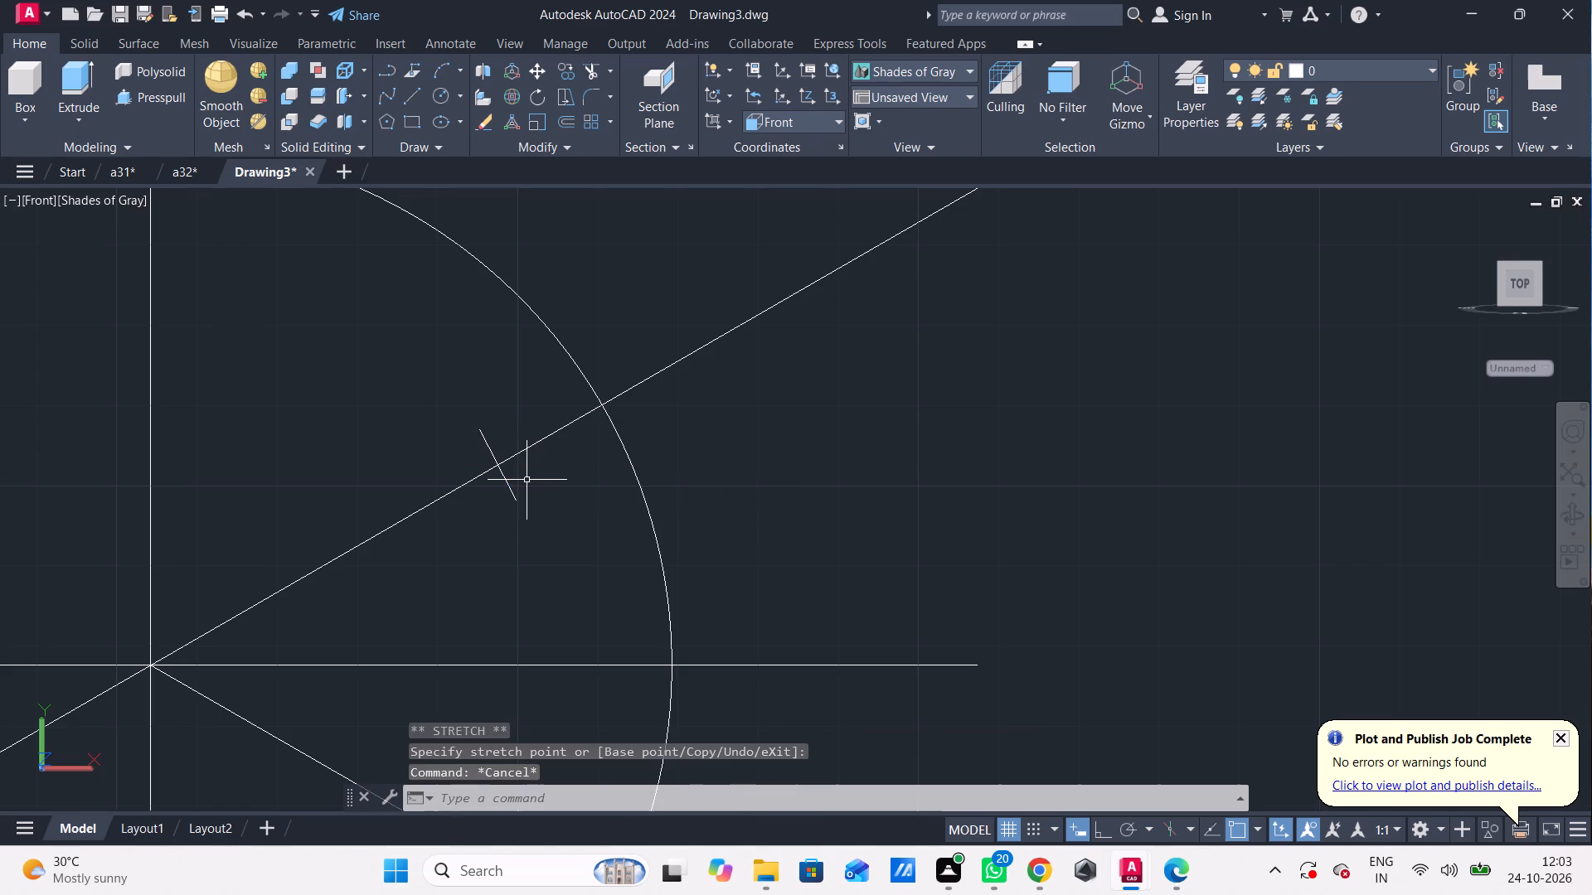
scroll(413, 510, "down", 2)
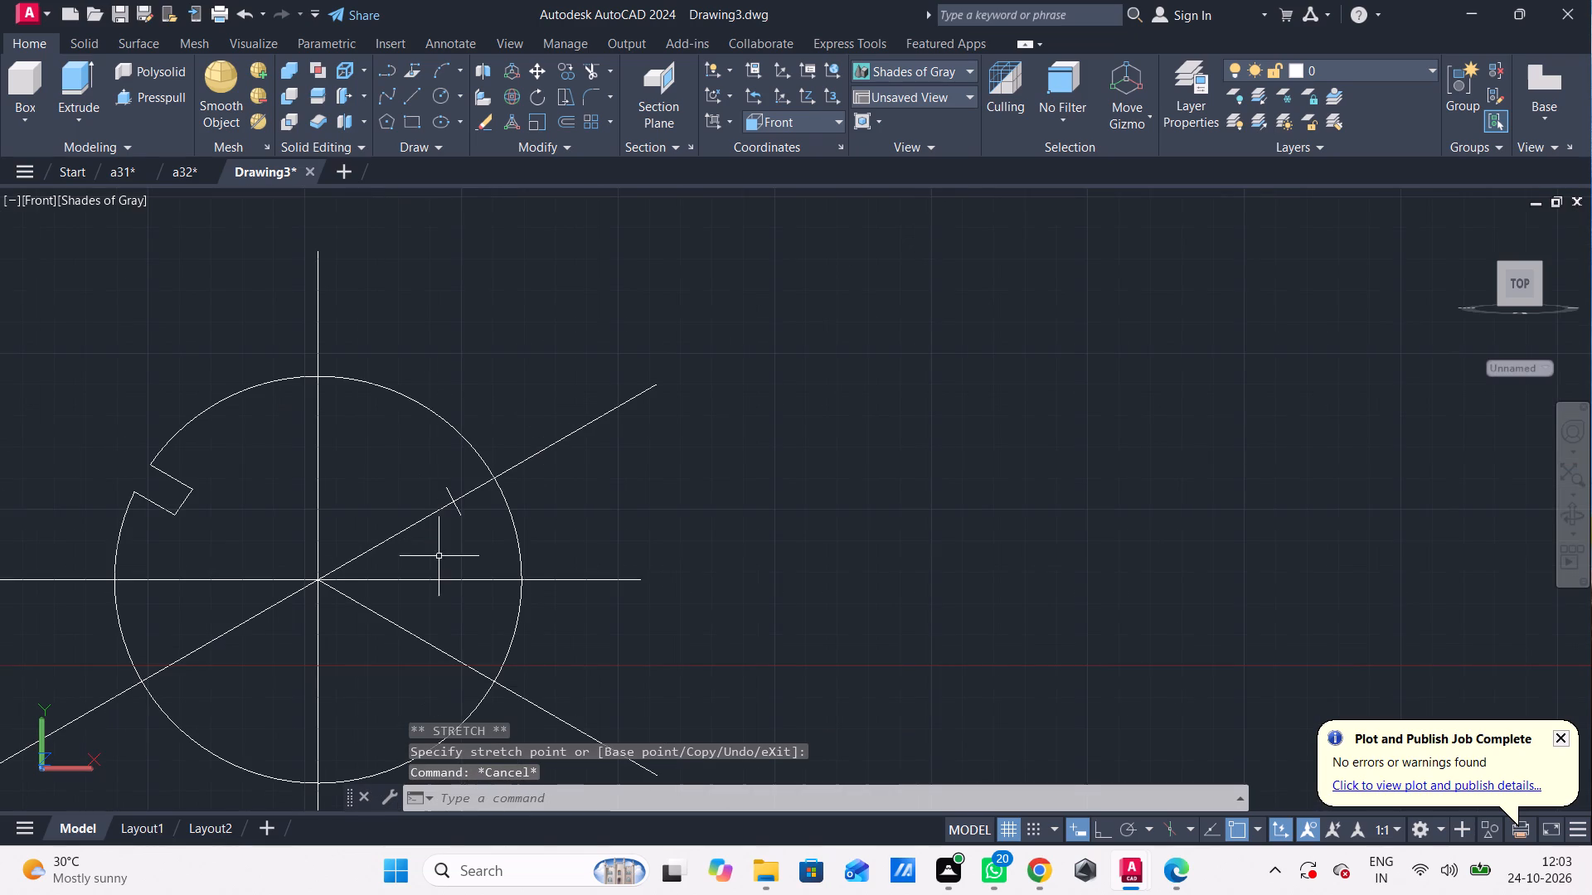
scroll(468, 541, "up", 3)
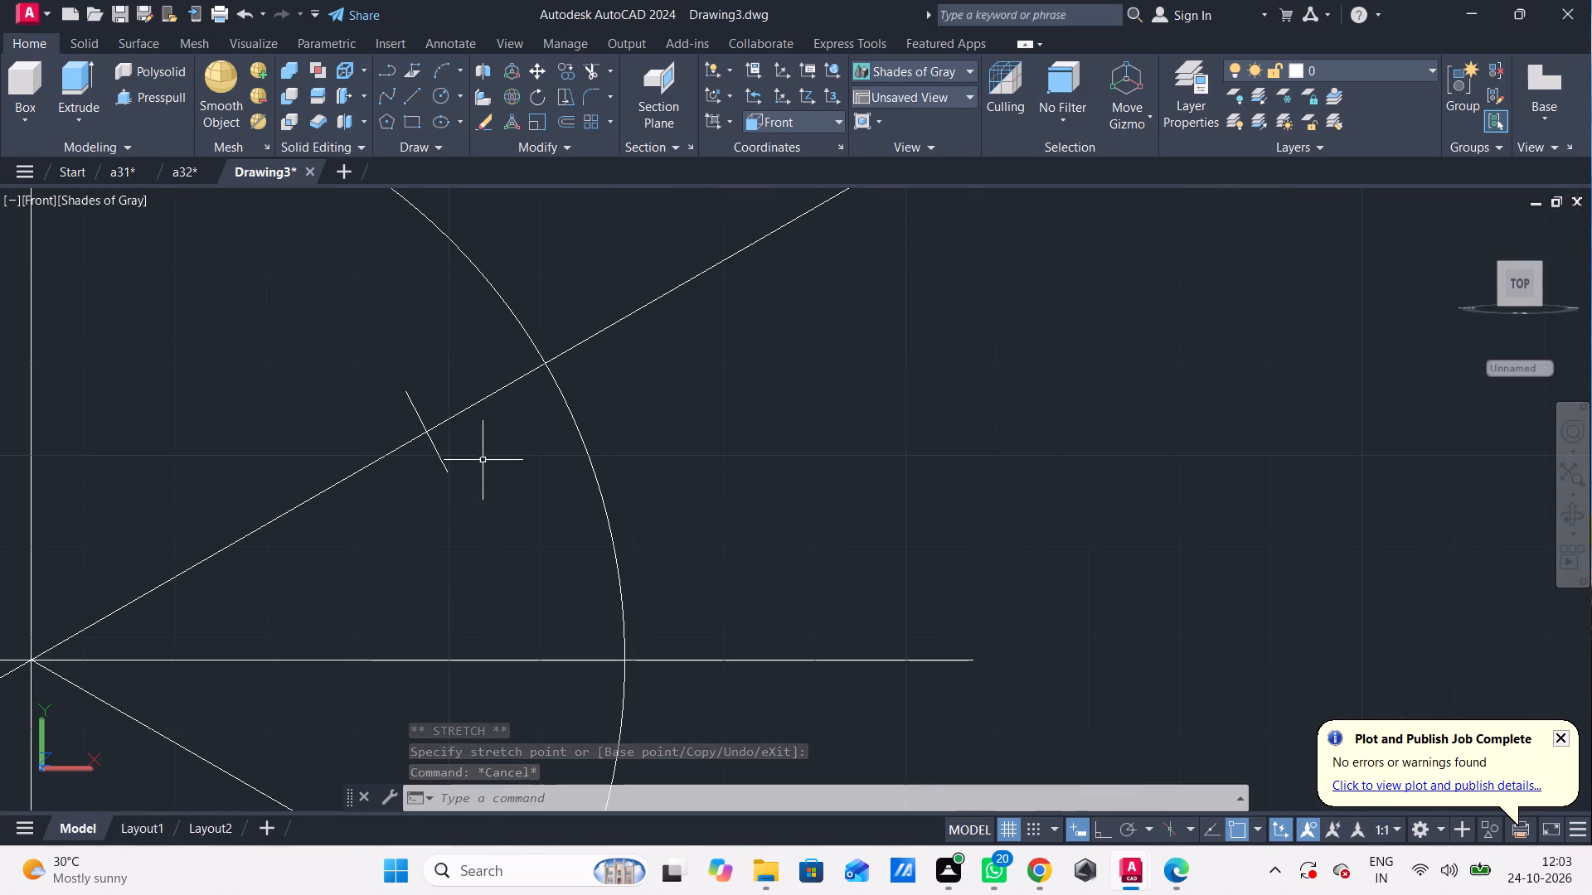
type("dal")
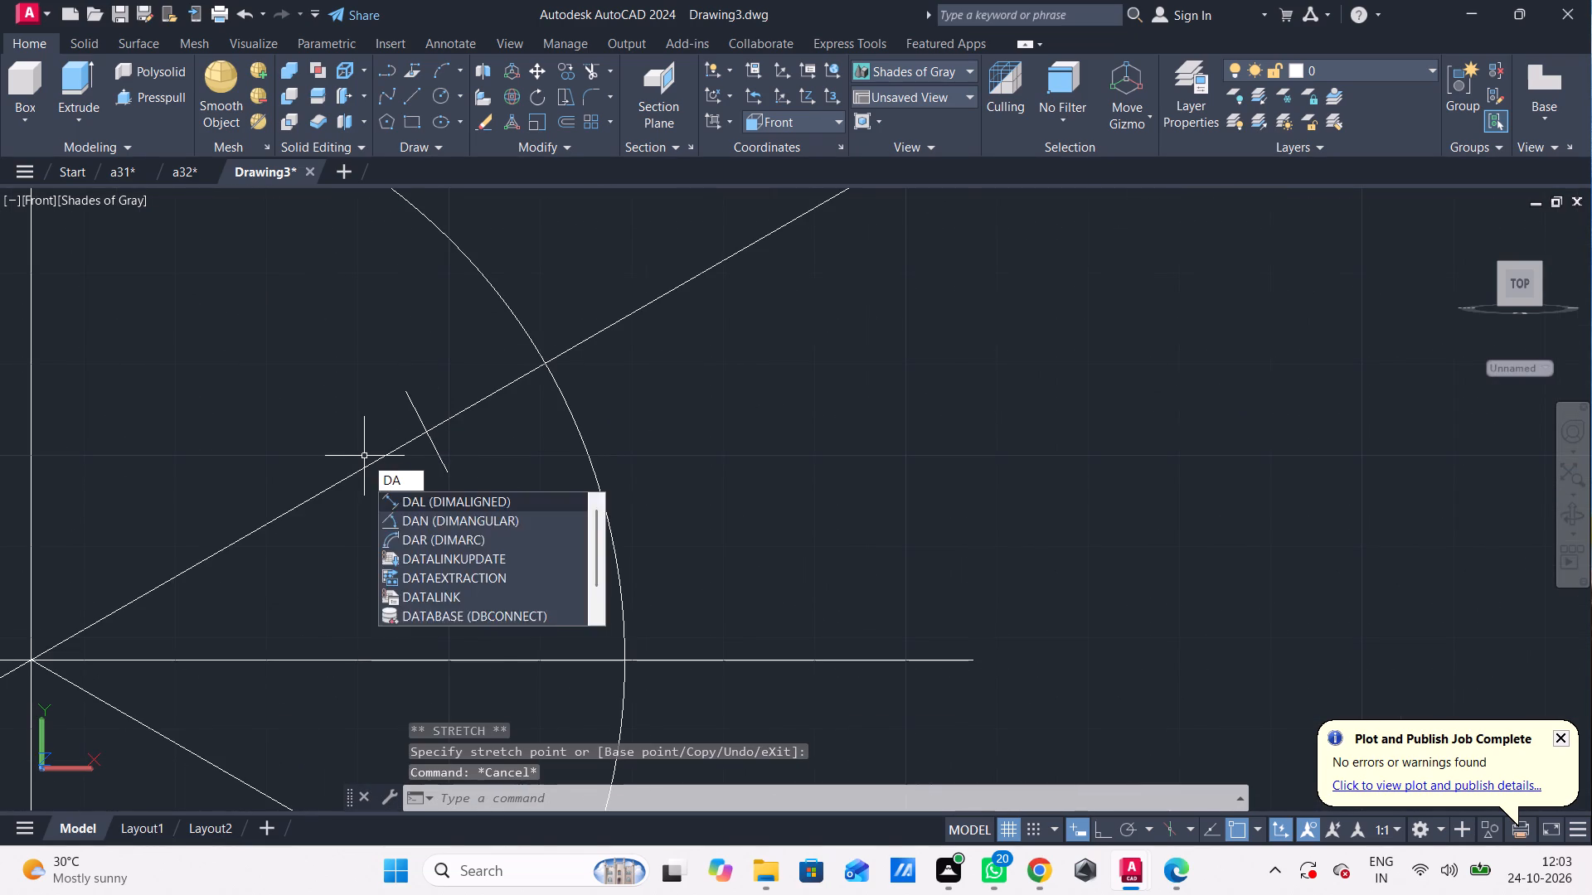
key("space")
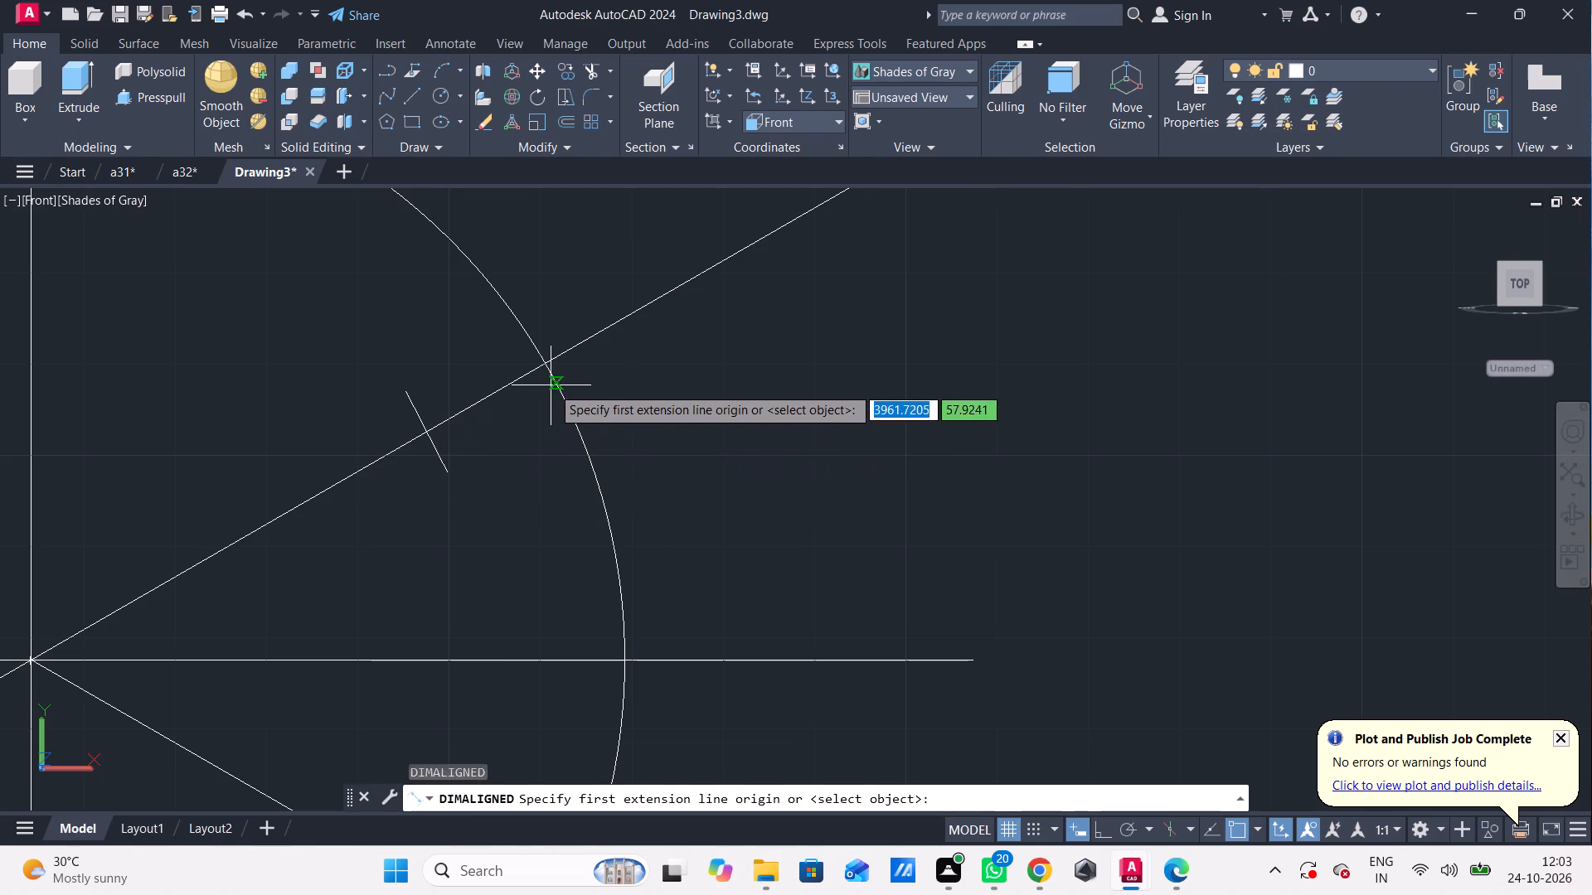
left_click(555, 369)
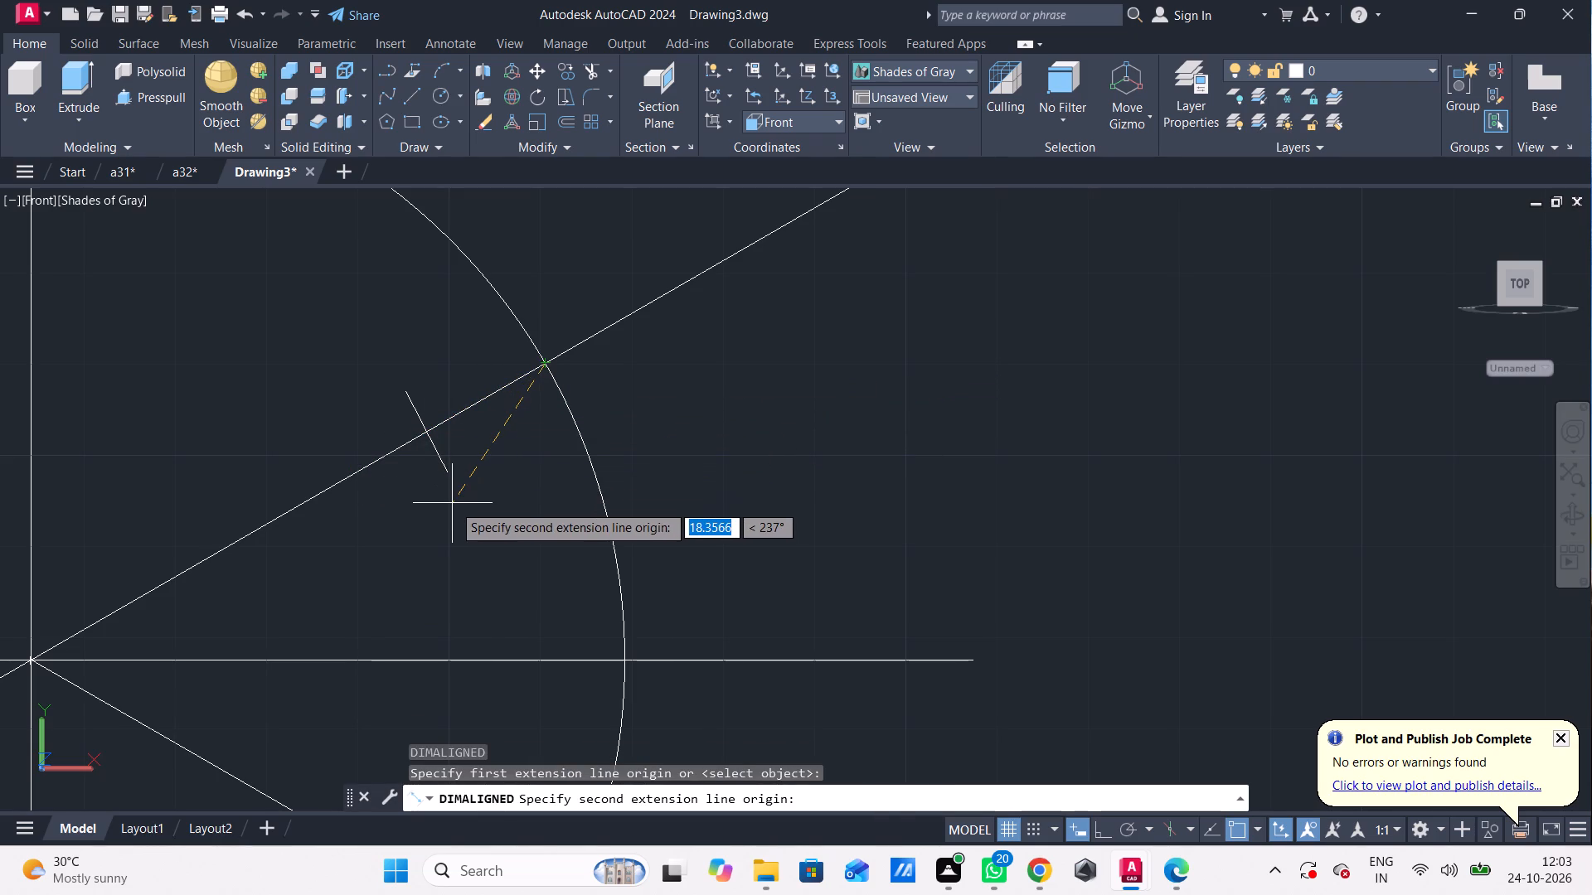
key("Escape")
Draw a 10-long line from the circle's upper-right diagonal intersection down beside the rim, and move its midpoint onto that intersection.
key("l")
key("Return")
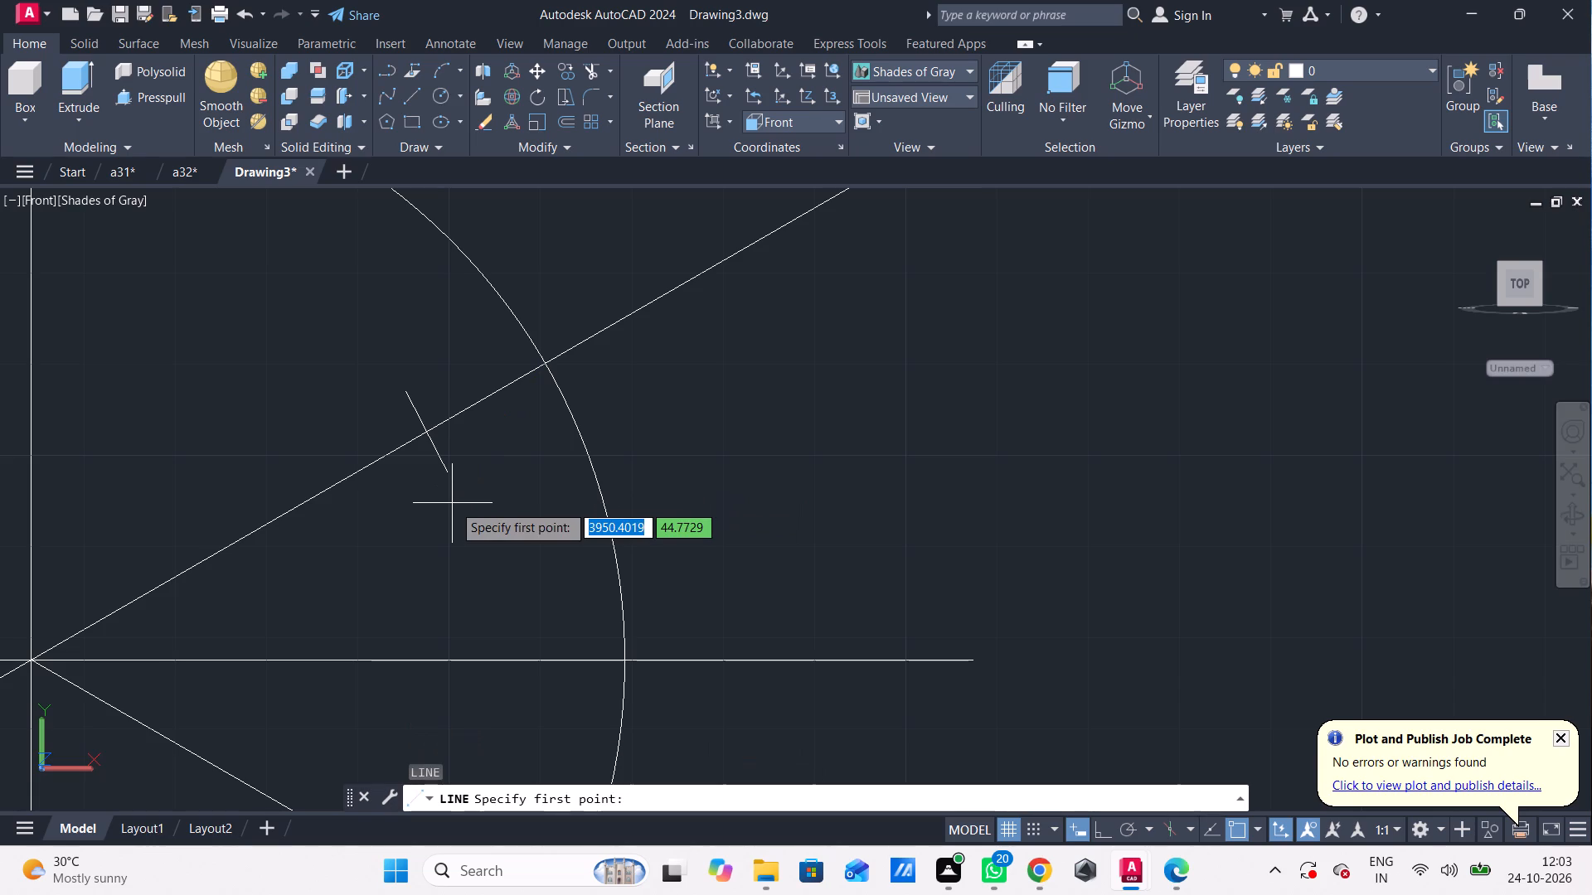
left_click(546, 367)
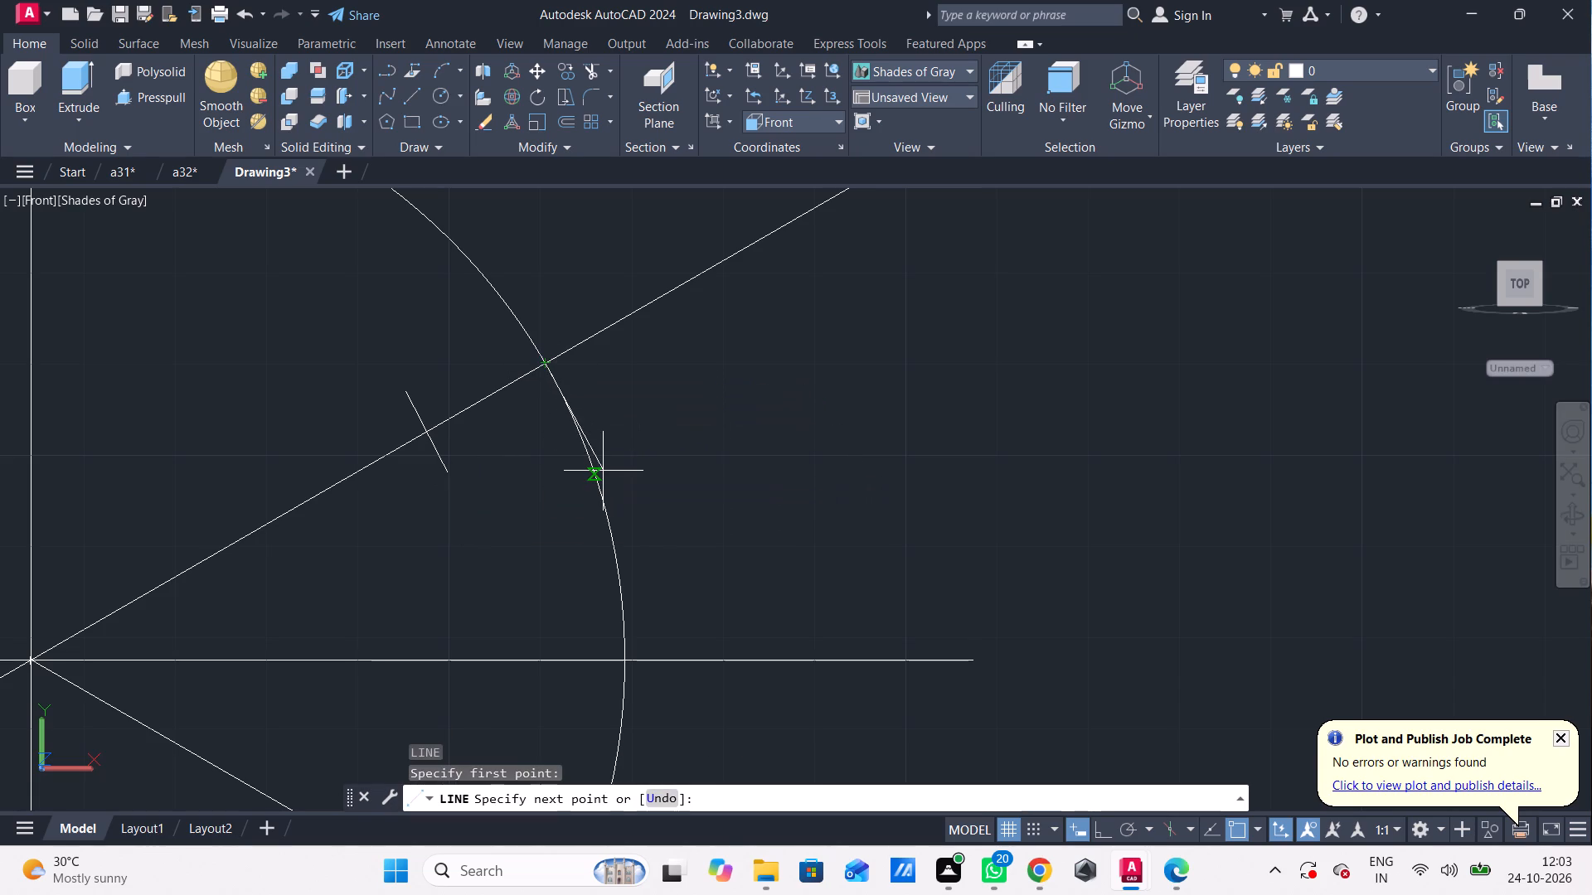
type("10")
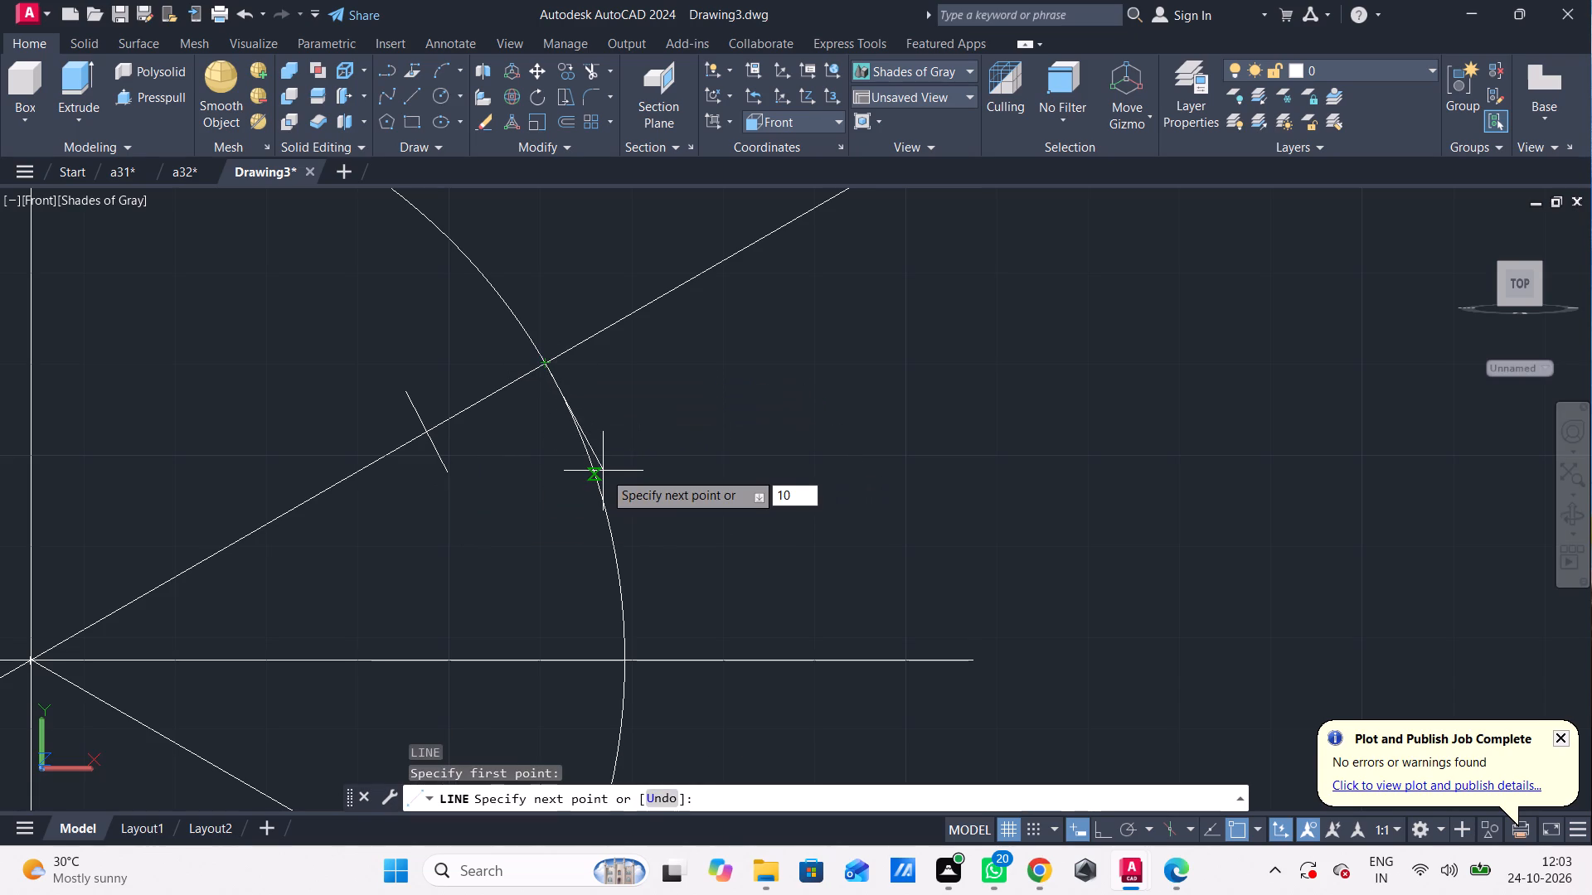
key("Return")
key("Escape")
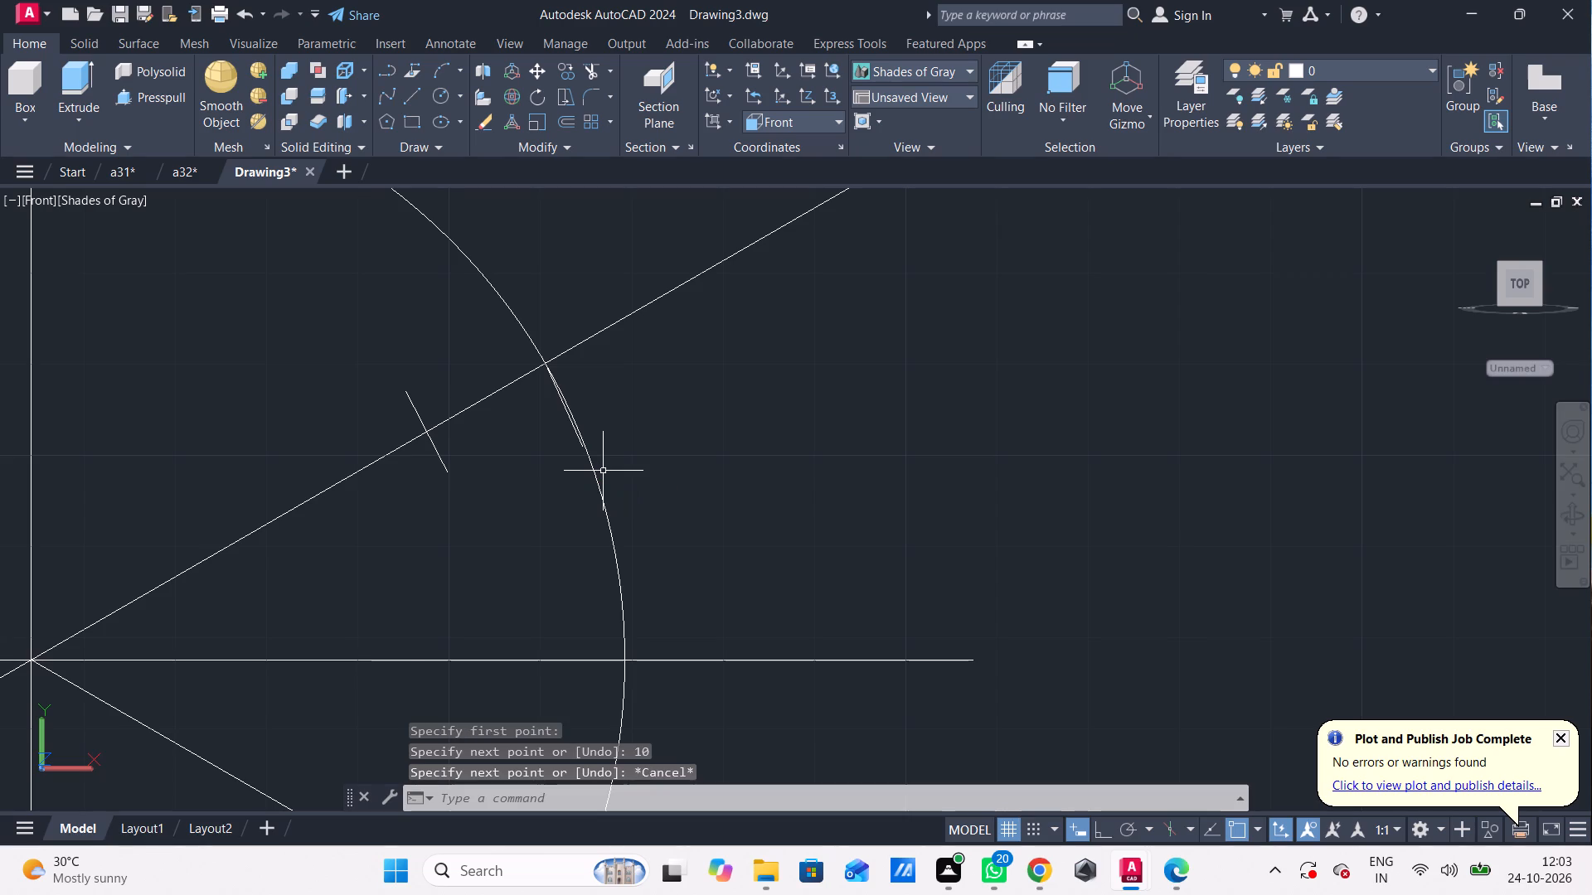
scroll(599, 419, "up", 2)
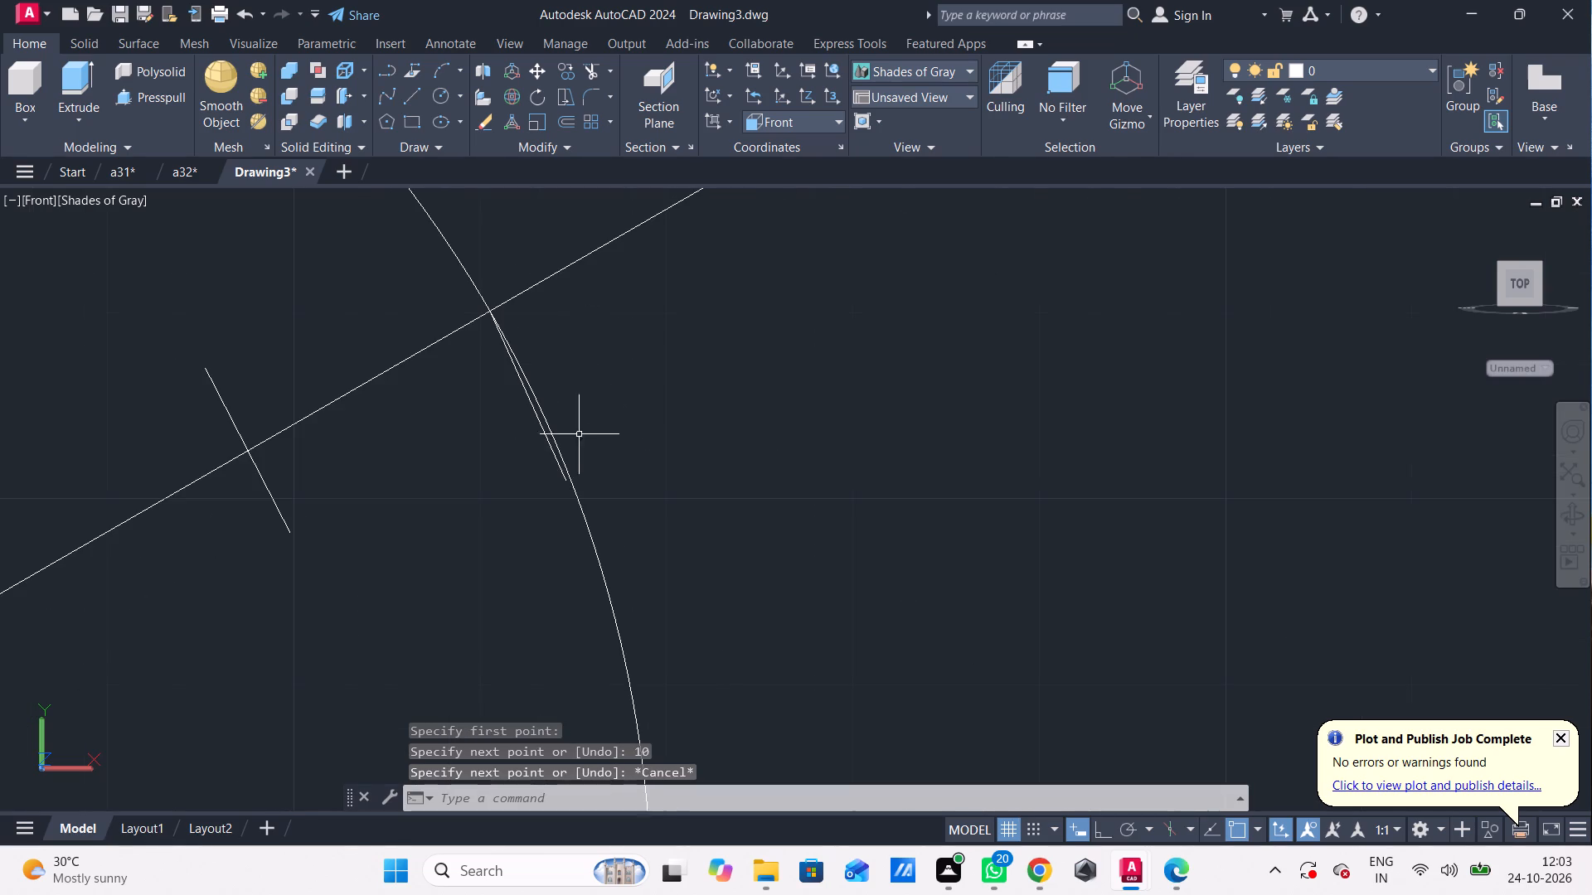
left_click(560, 468)
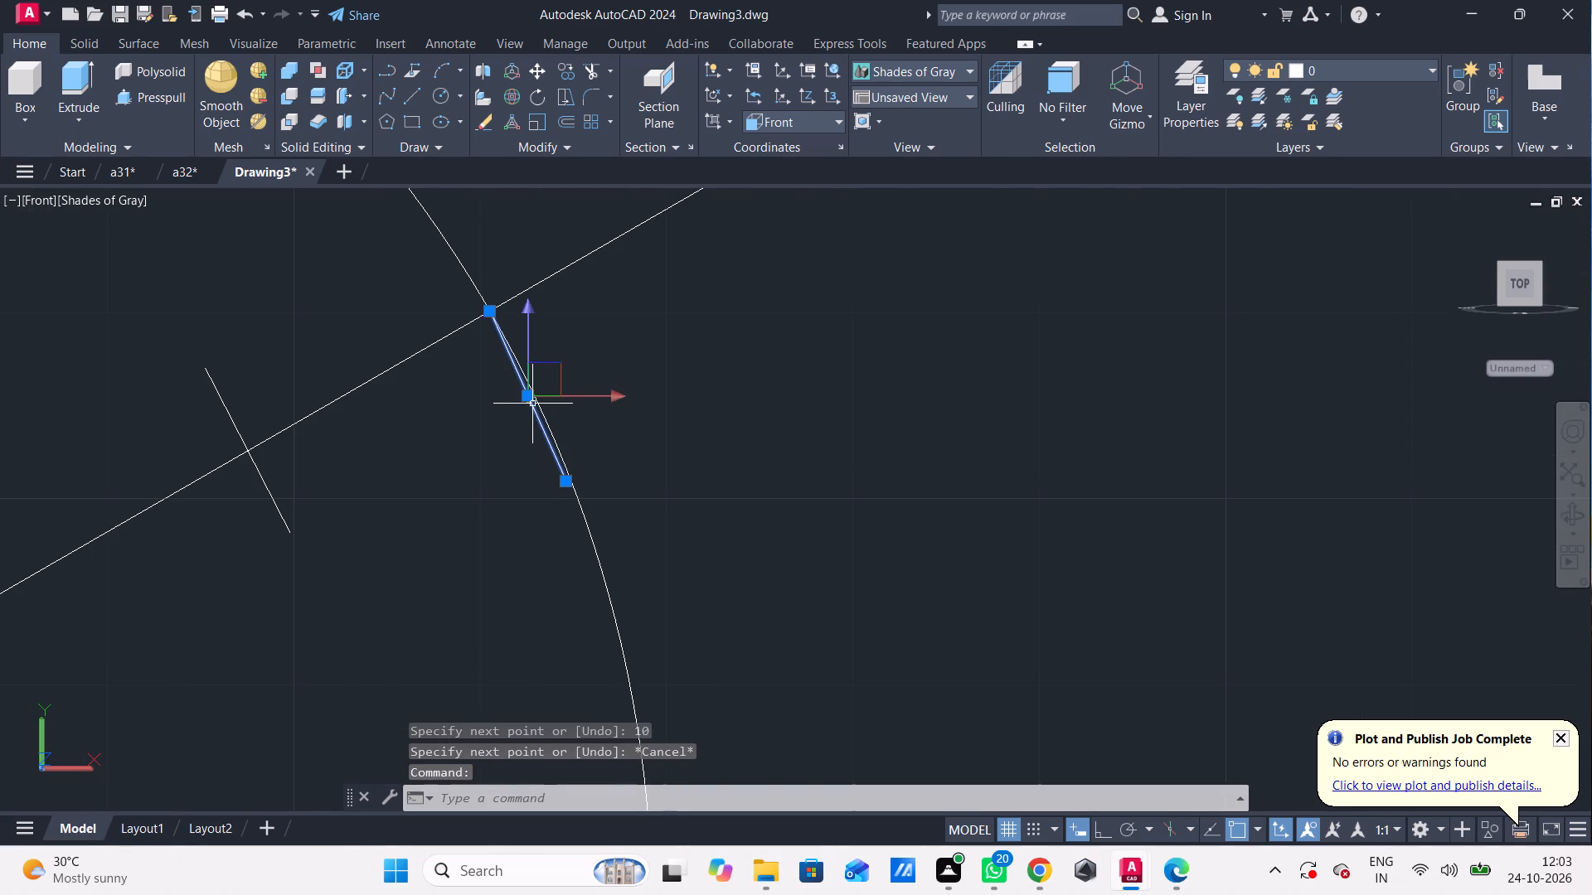
left_click(530, 397)
left_click(489, 313)
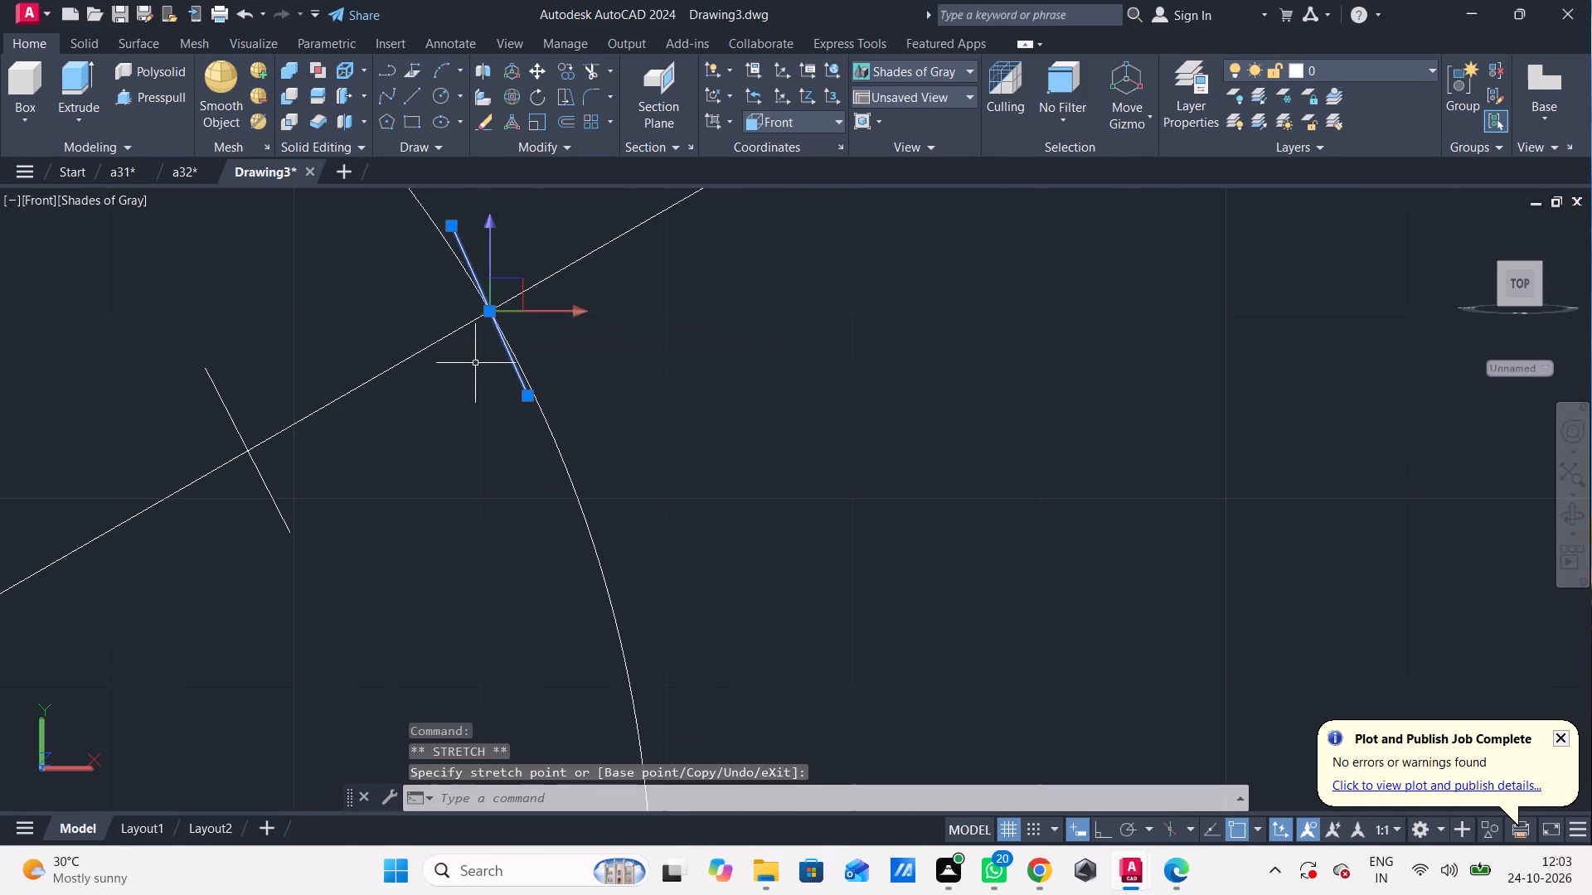
key("Escape")
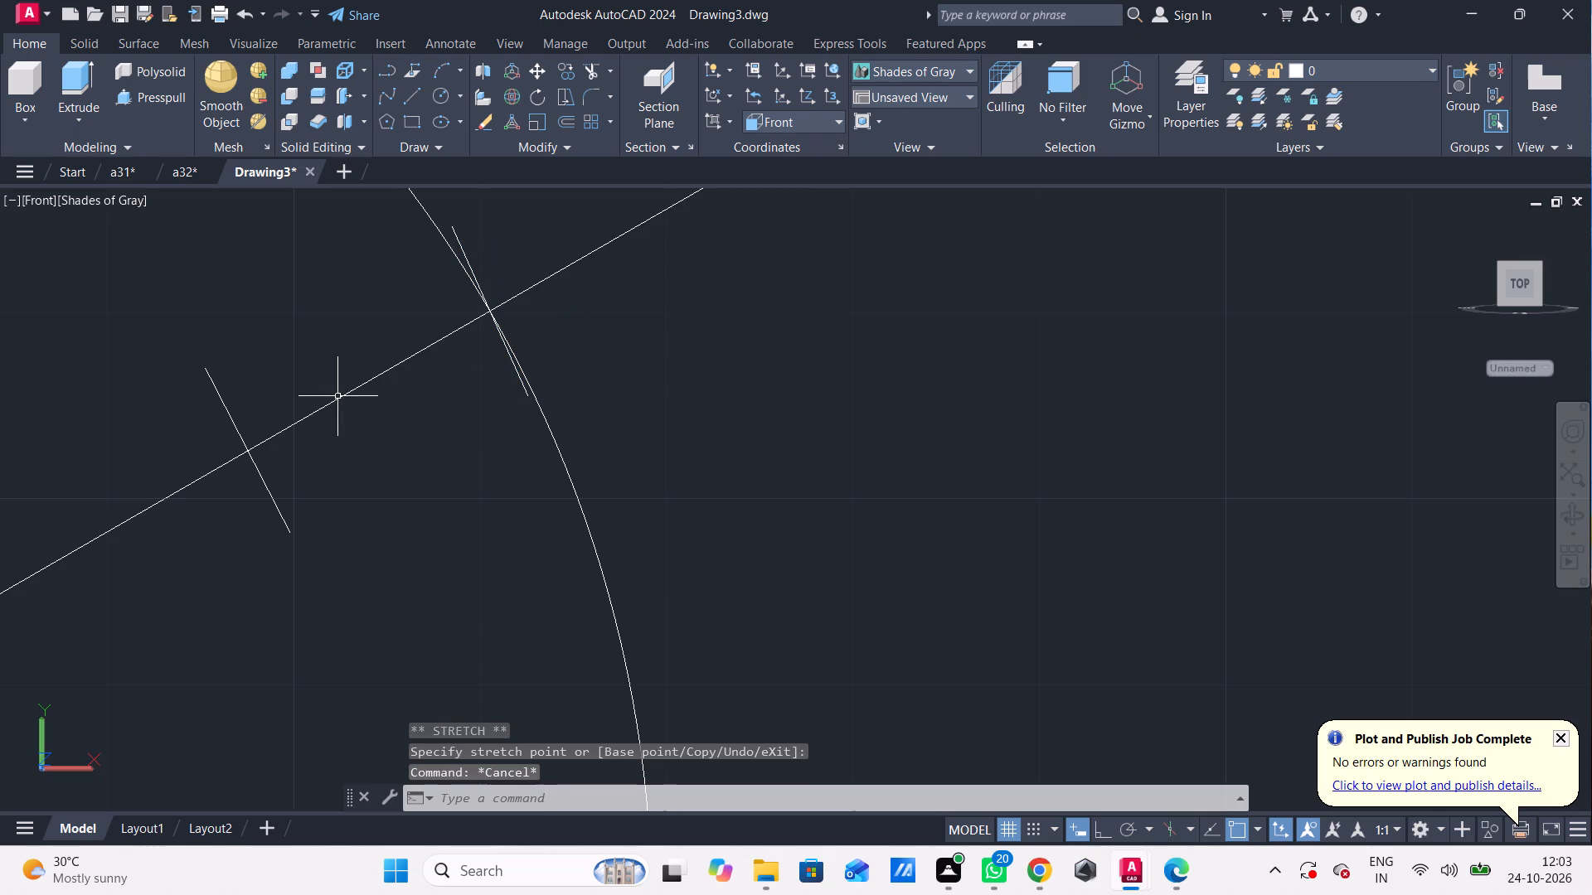
Draw two slot side lines from the ends of the inner 10-long line, at about 27° and extending just past the circle.
key("l")
key("Return")
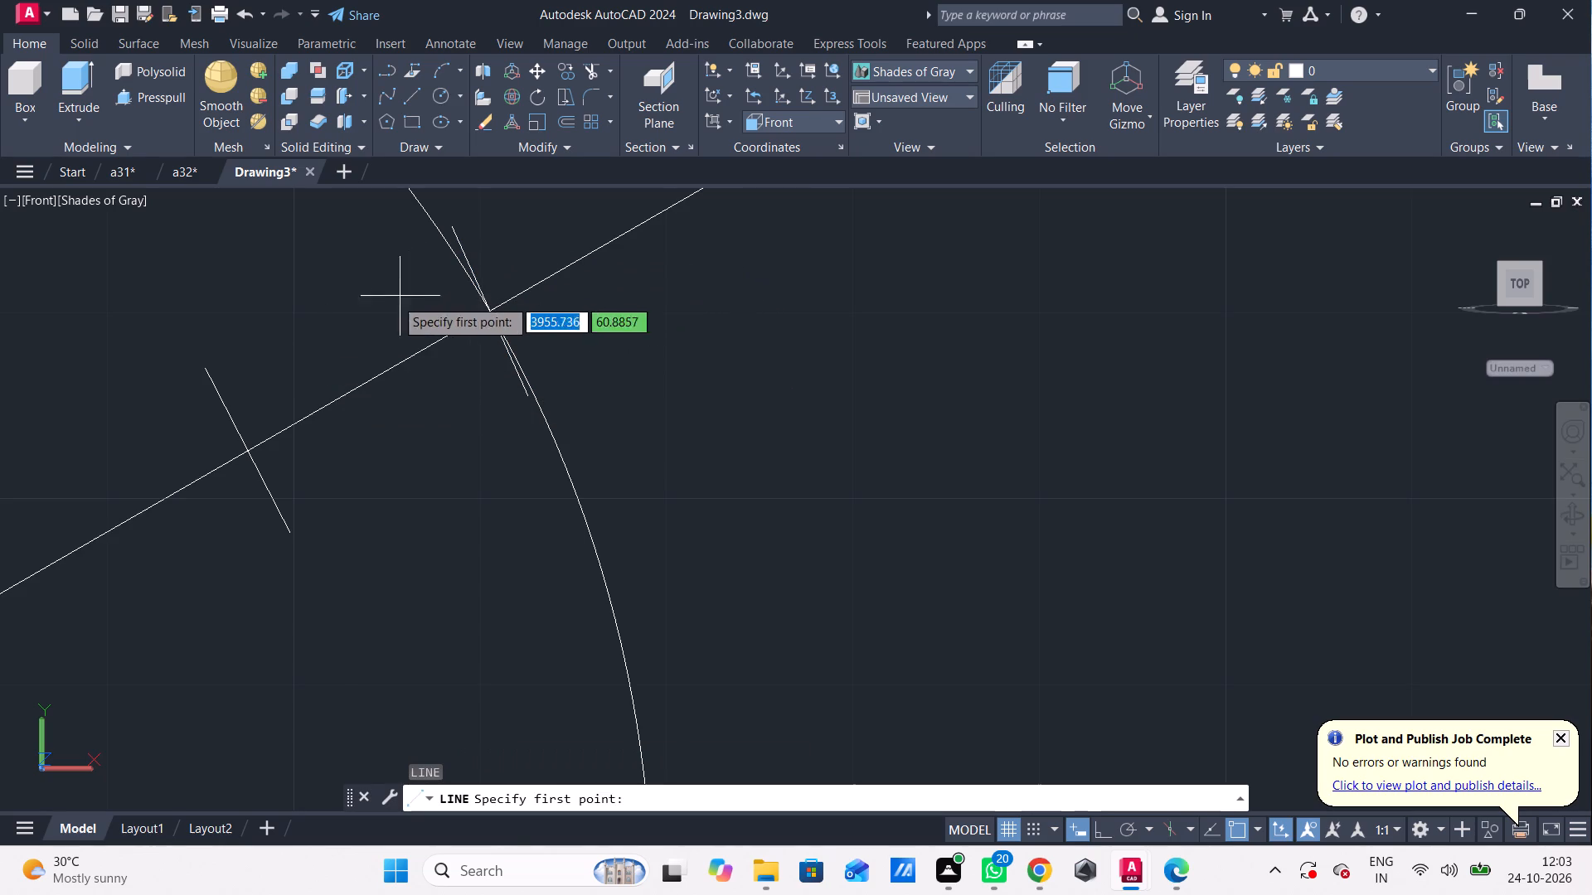
left_click(206, 366)
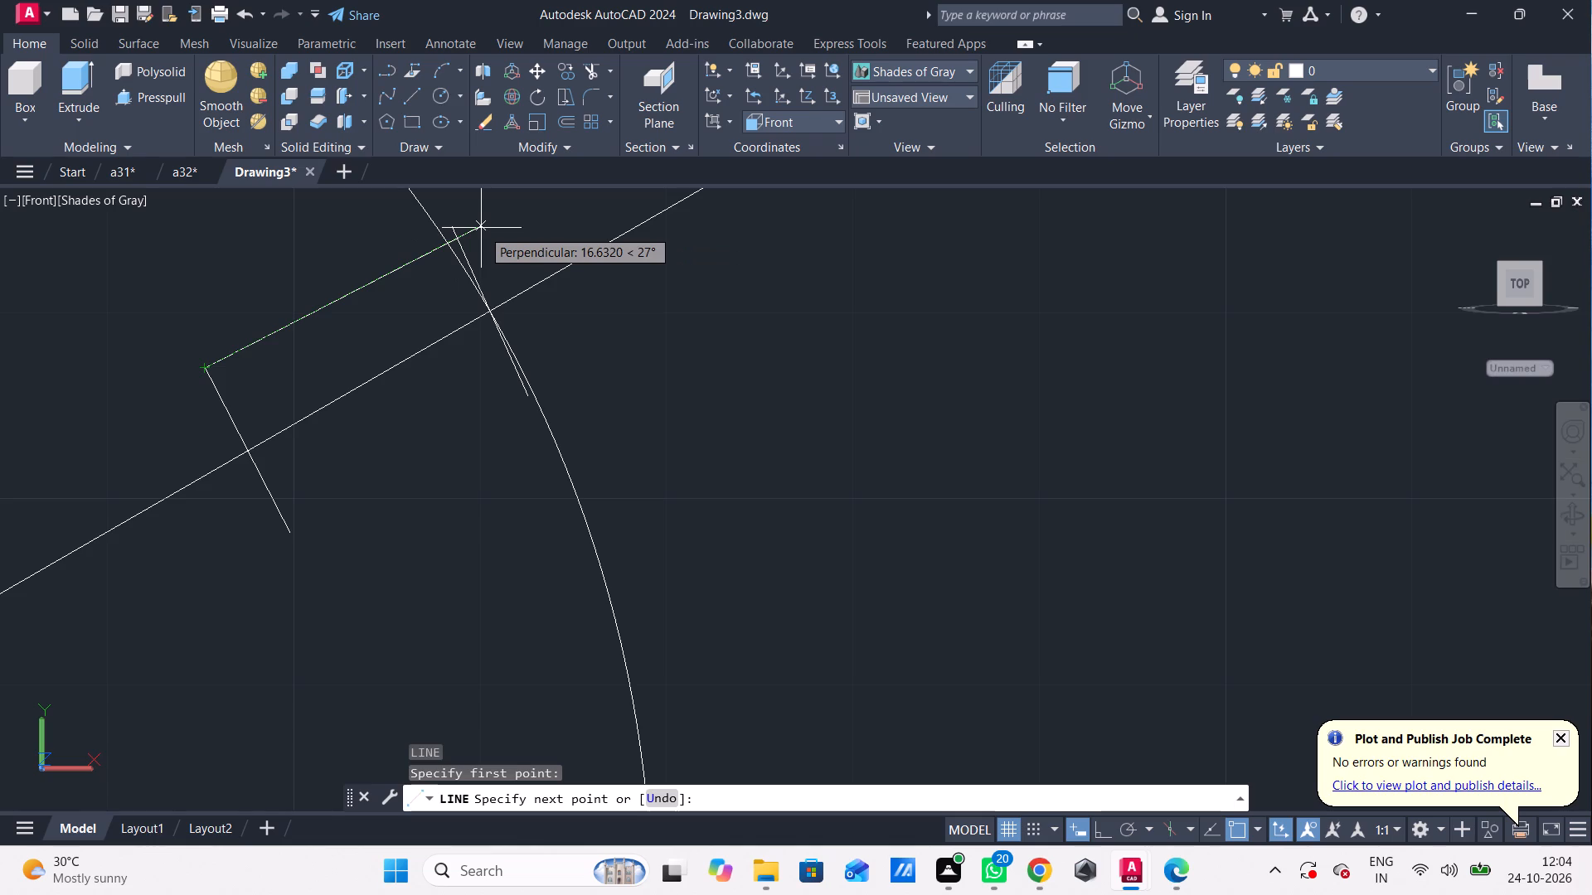
left_click(482, 229)
key("Escape")
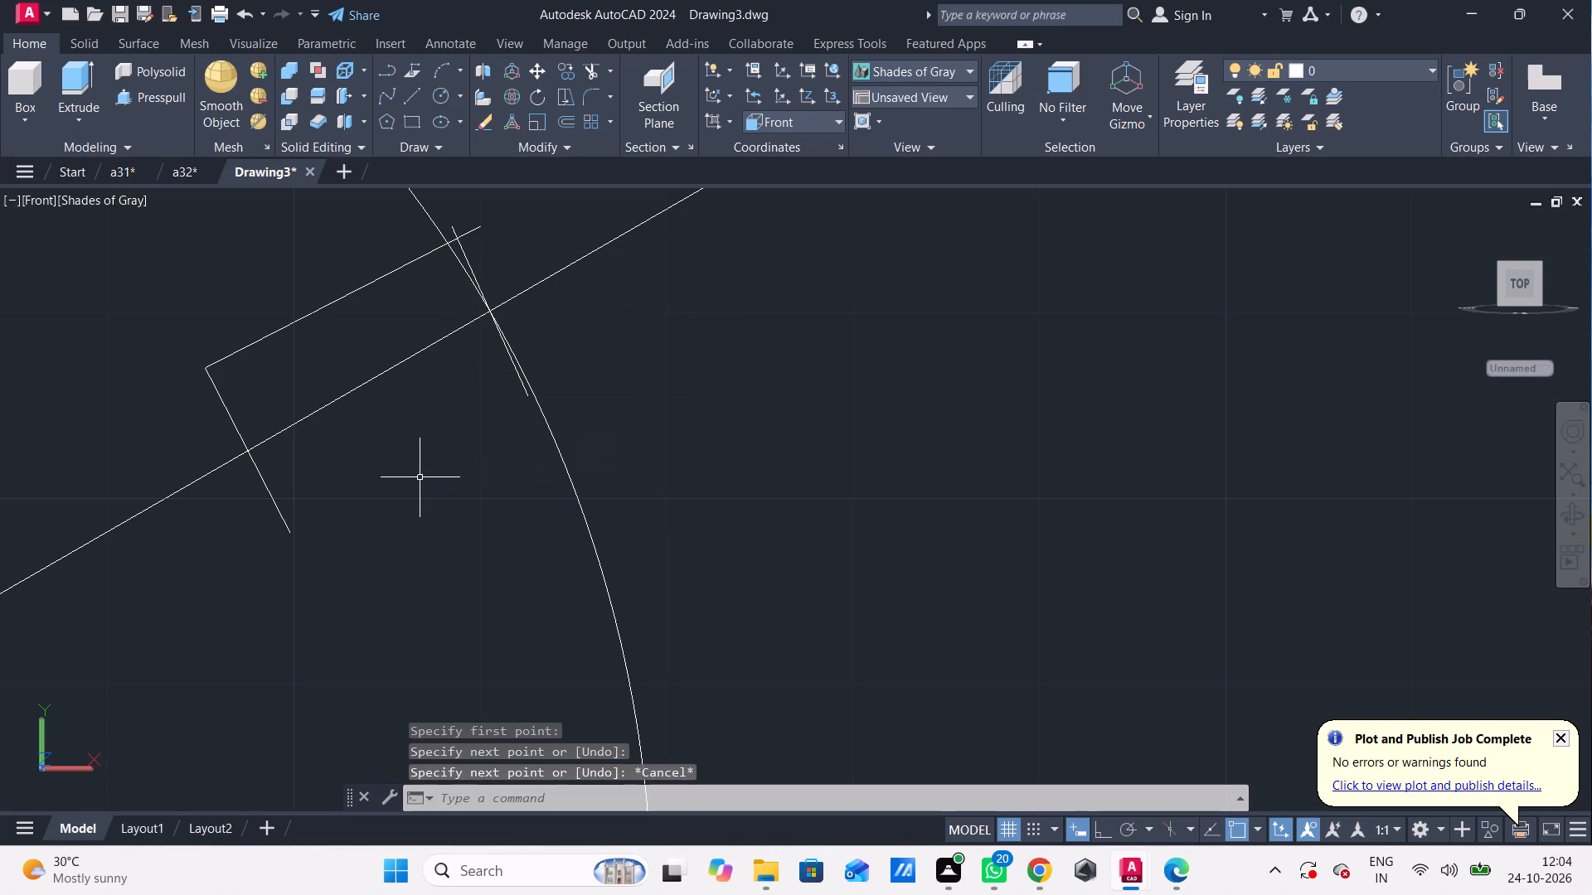
key("l")
key("Return")
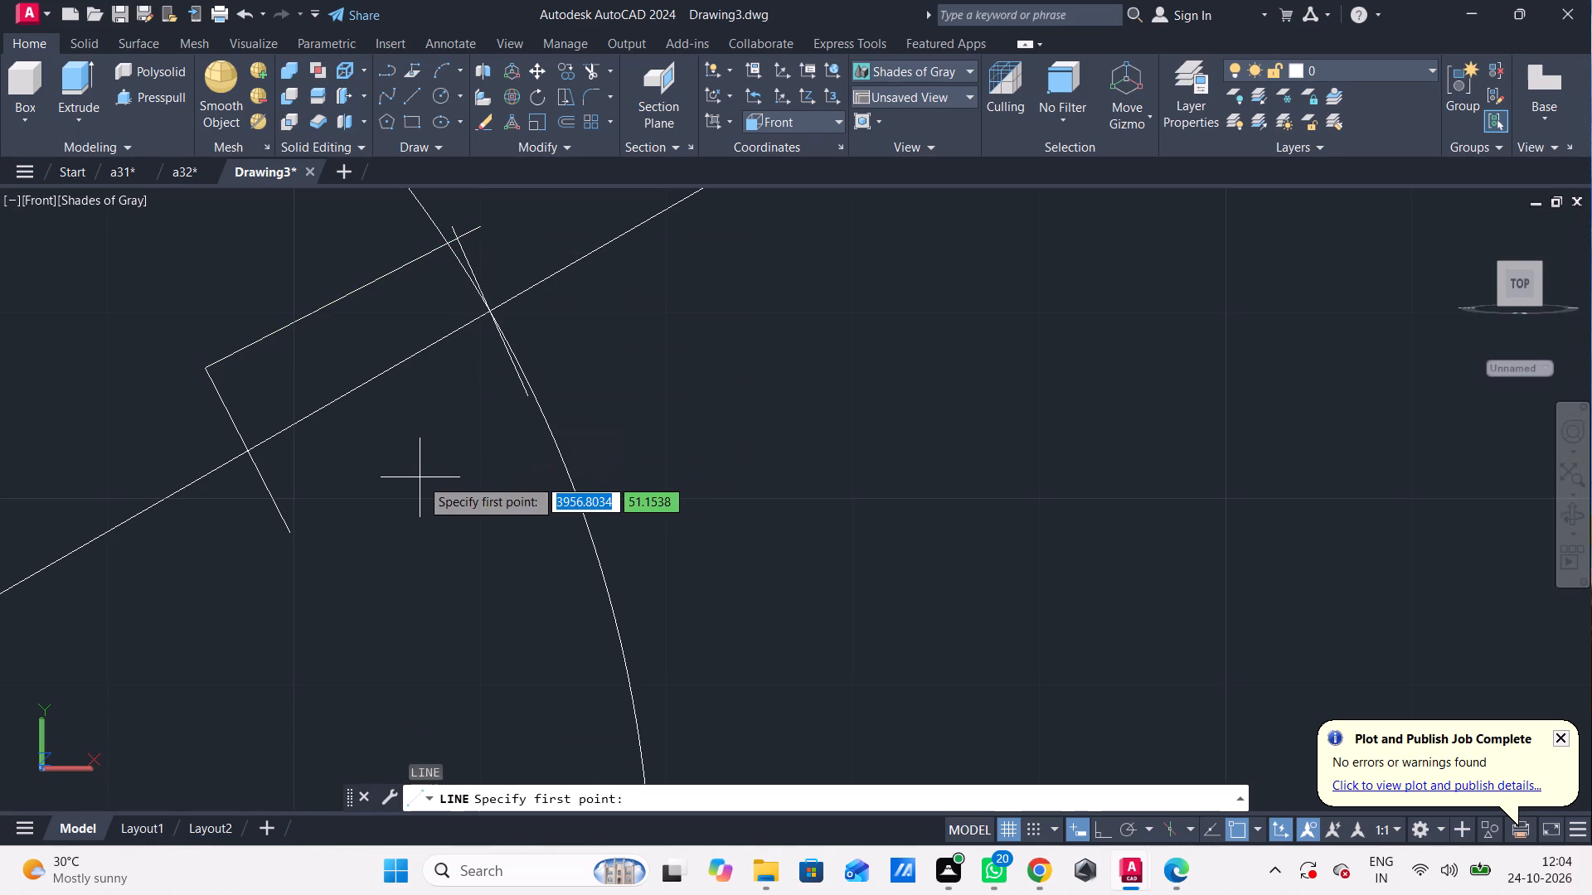
left_click(296, 540)
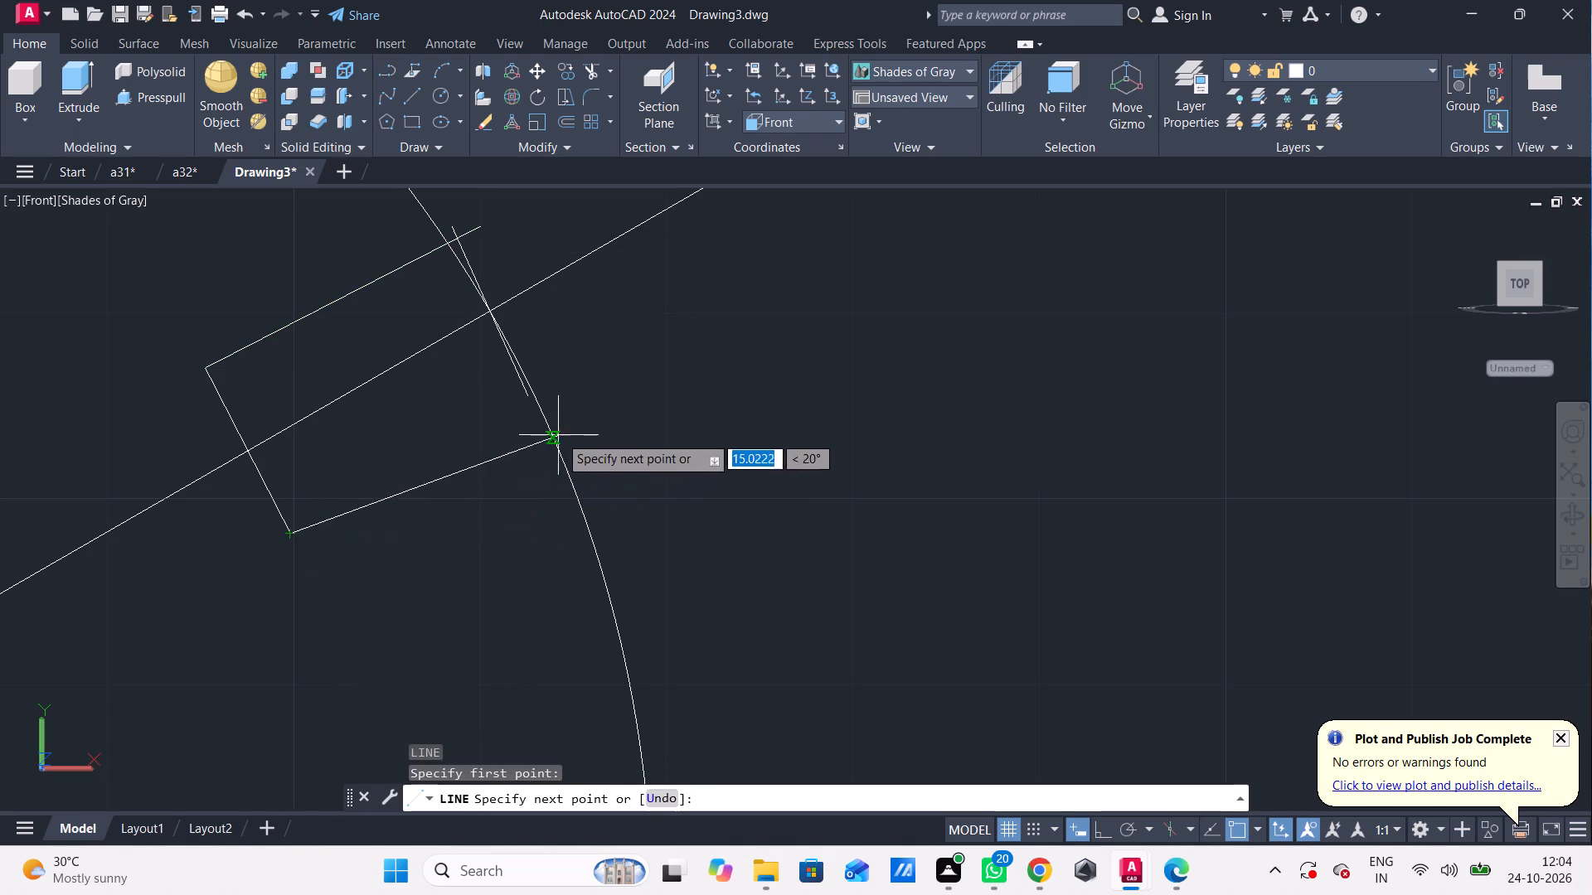
left_click(582, 386)
key("Escape")
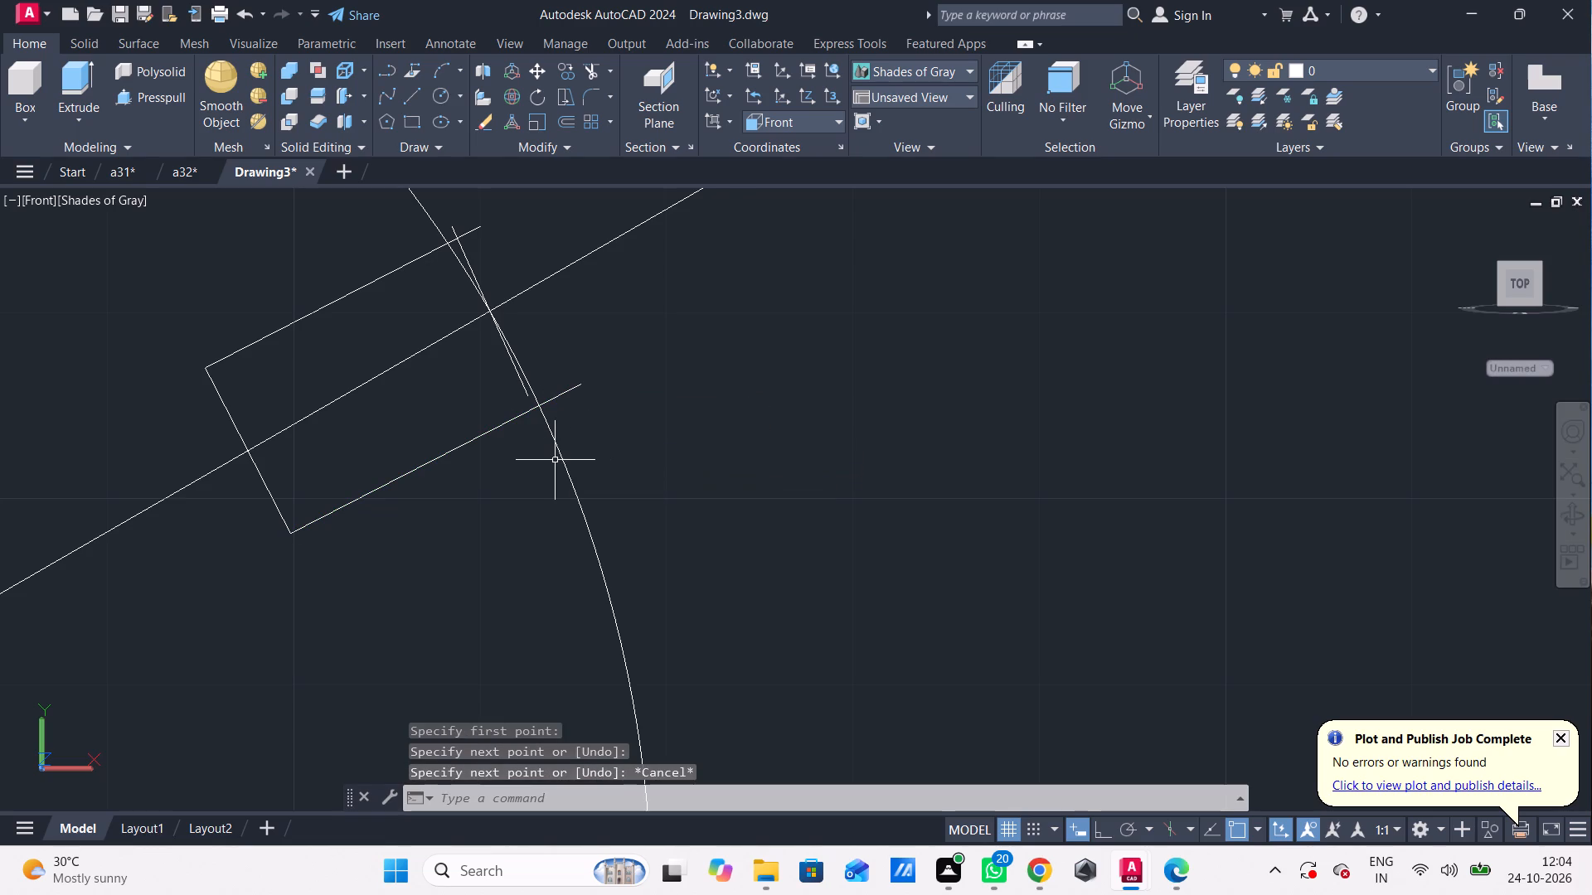
Trim the upper-right slot open, removing the mouth arc and short line, the diagonal beyond the slot base, and the overshooting ends.
type("tr")
key("space")
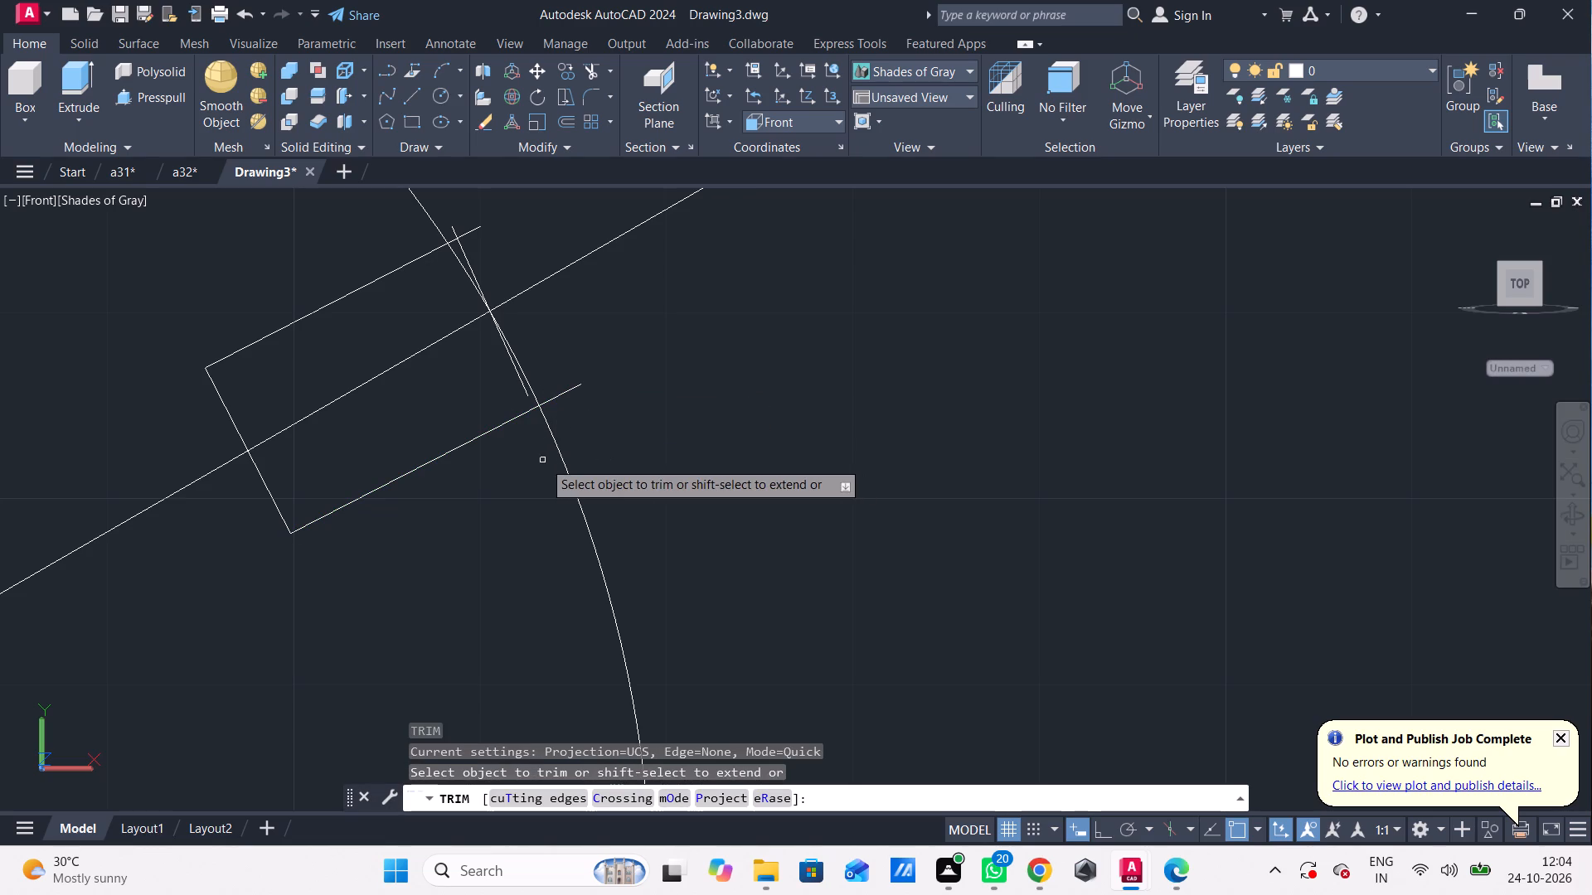
left_click_drag(668, 274, 655, 280)
left_click(419, 387)
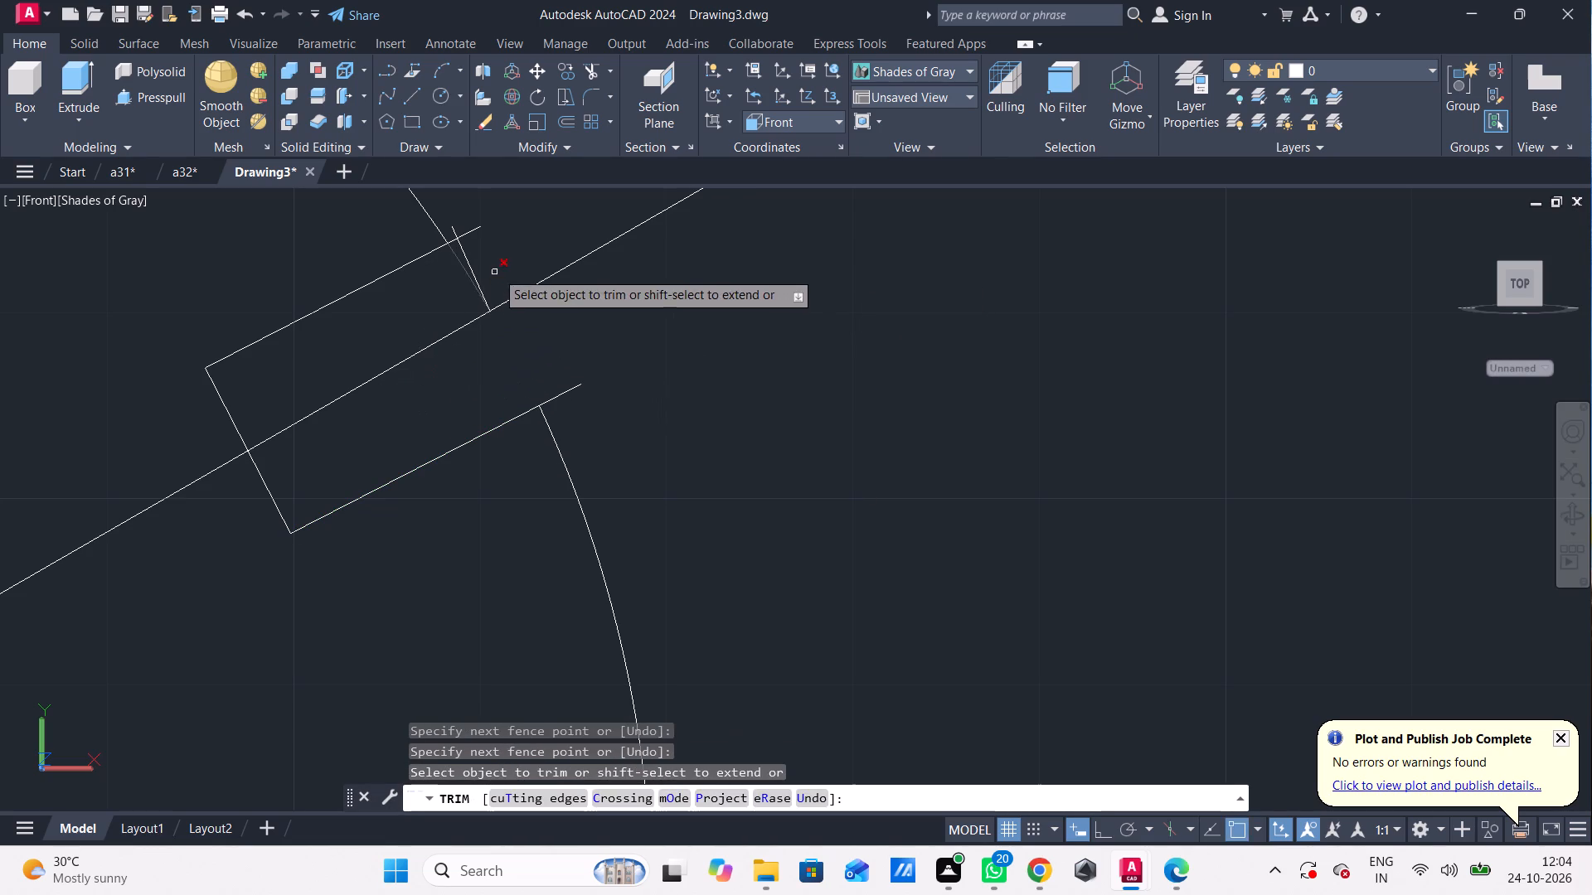
left_click(512, 246)
left_click(361, 319)
left_click_drag(391, 324, 401, 341)
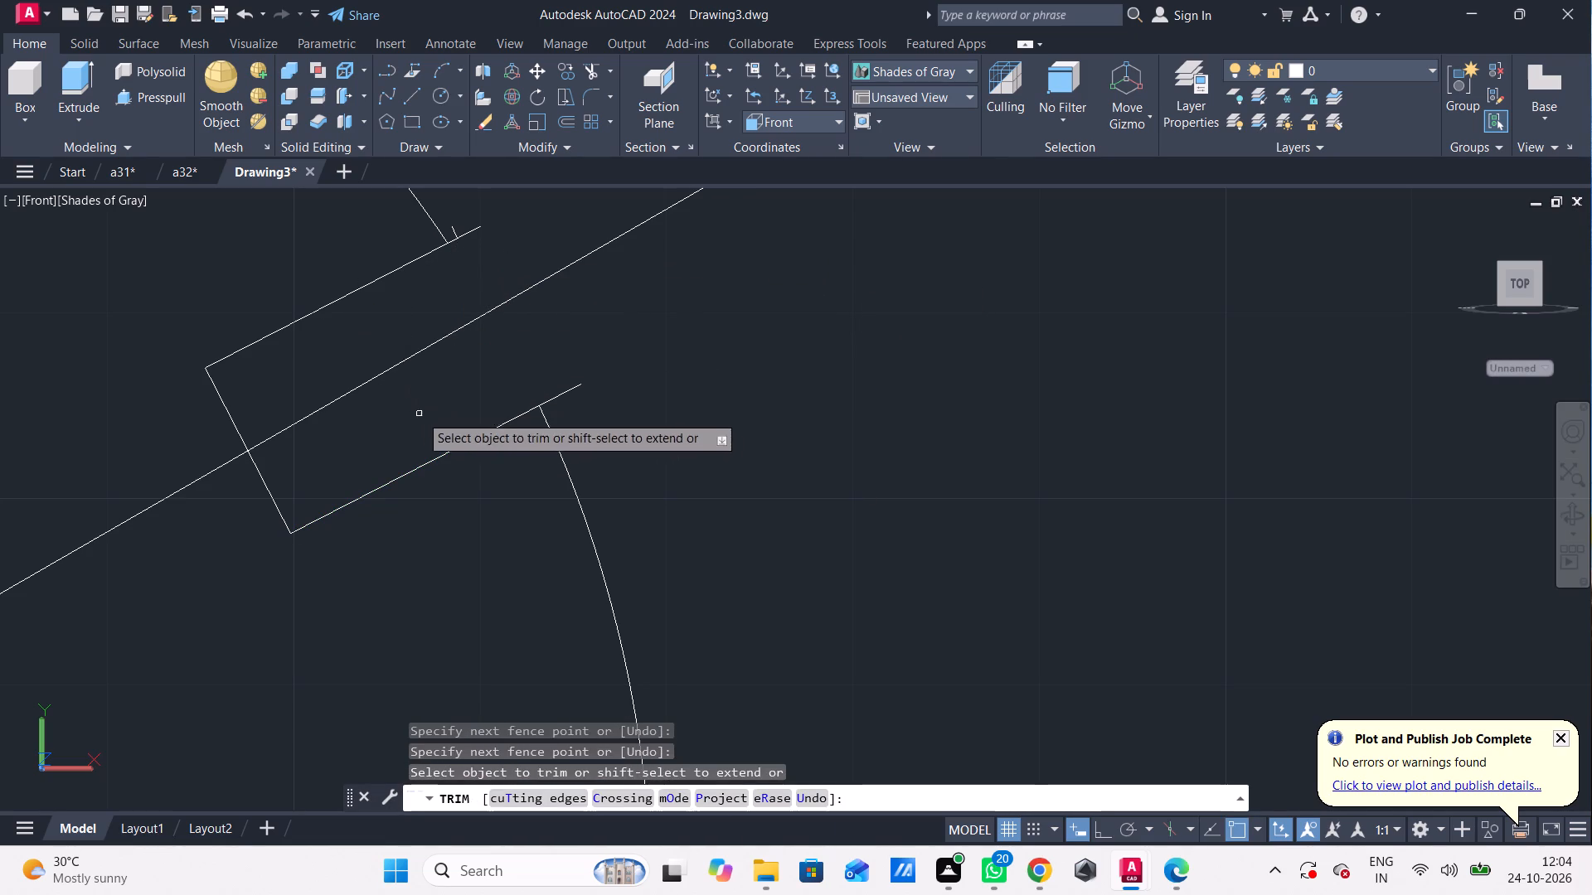
left_click_drag(429, 418, 410, 327)
left_click_drag(449, 199, 458, 249)
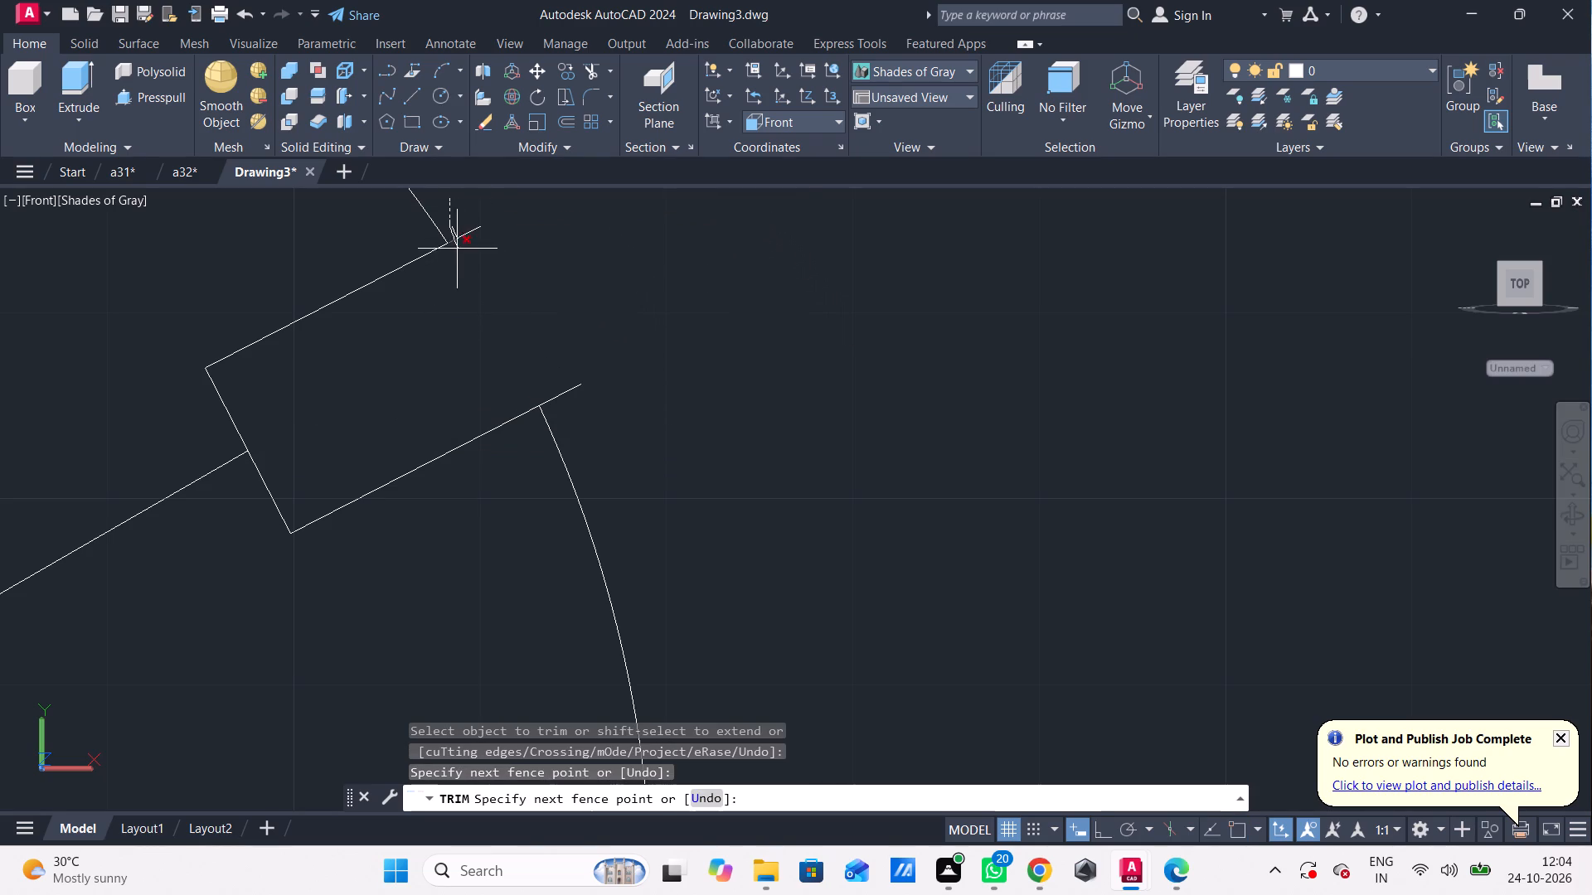
left_click_drag(458, 249, 570, 419)
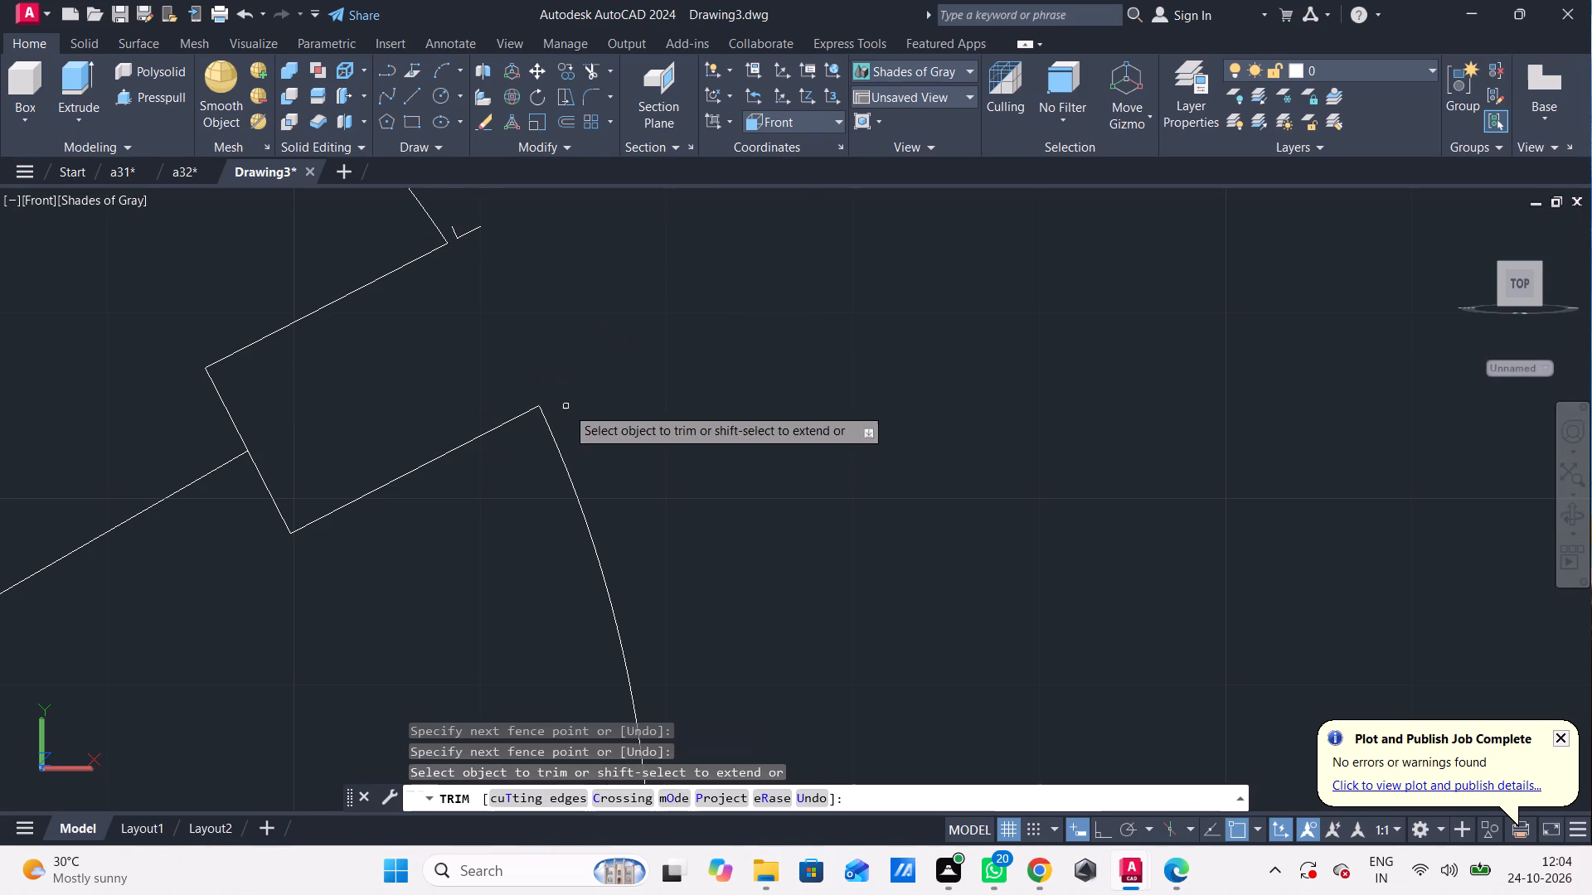
left_click_drag(468, 198, 468, 258)
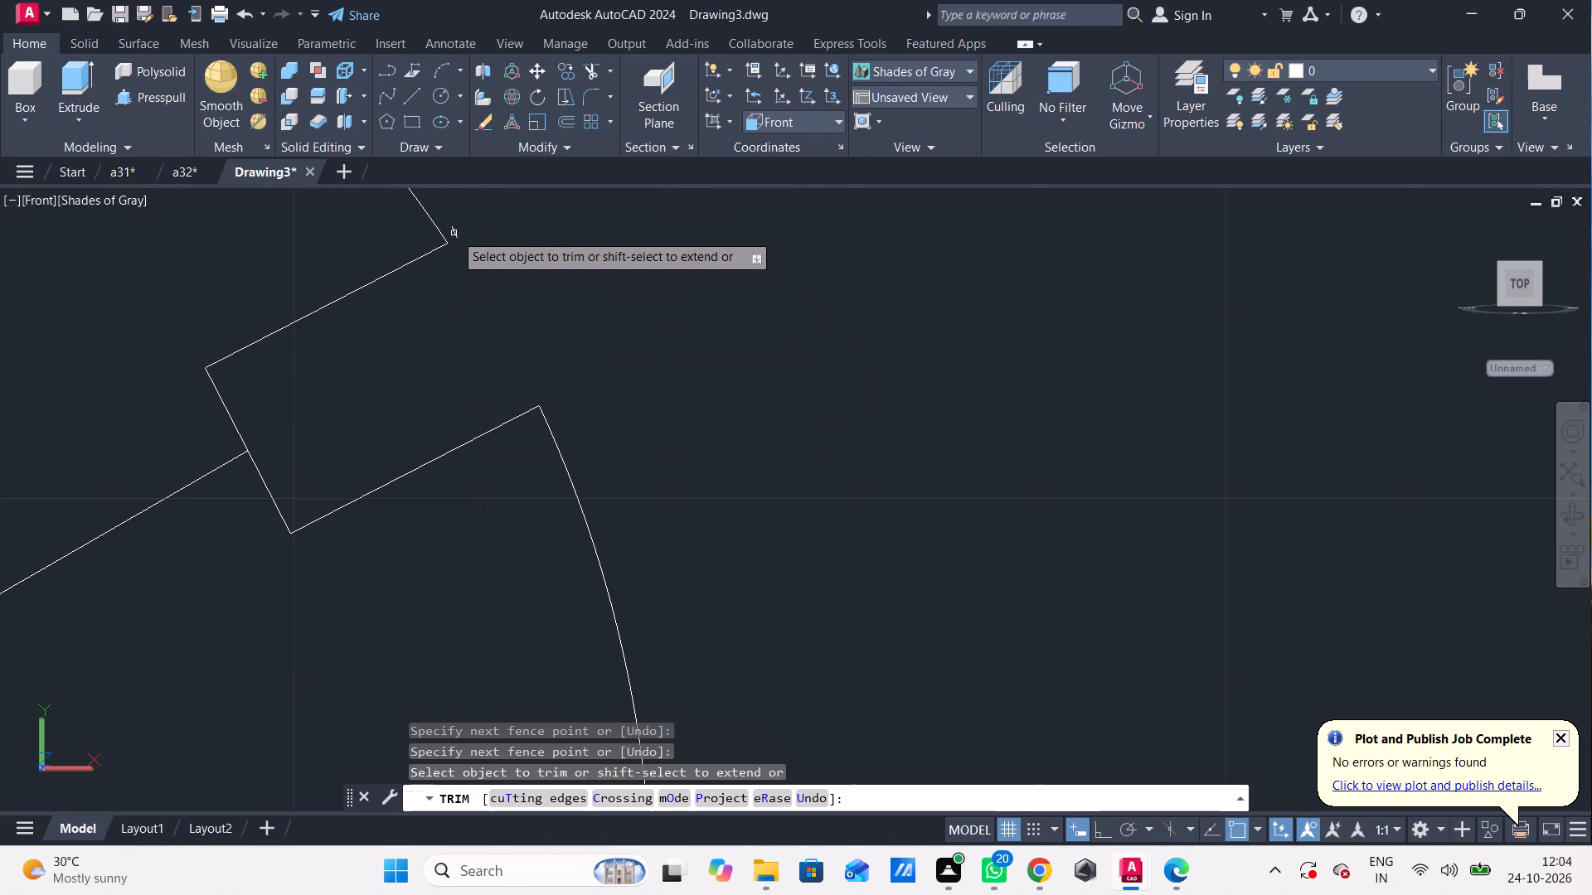
left_click(454, 233)
scroll(505, 267, "down", 3)
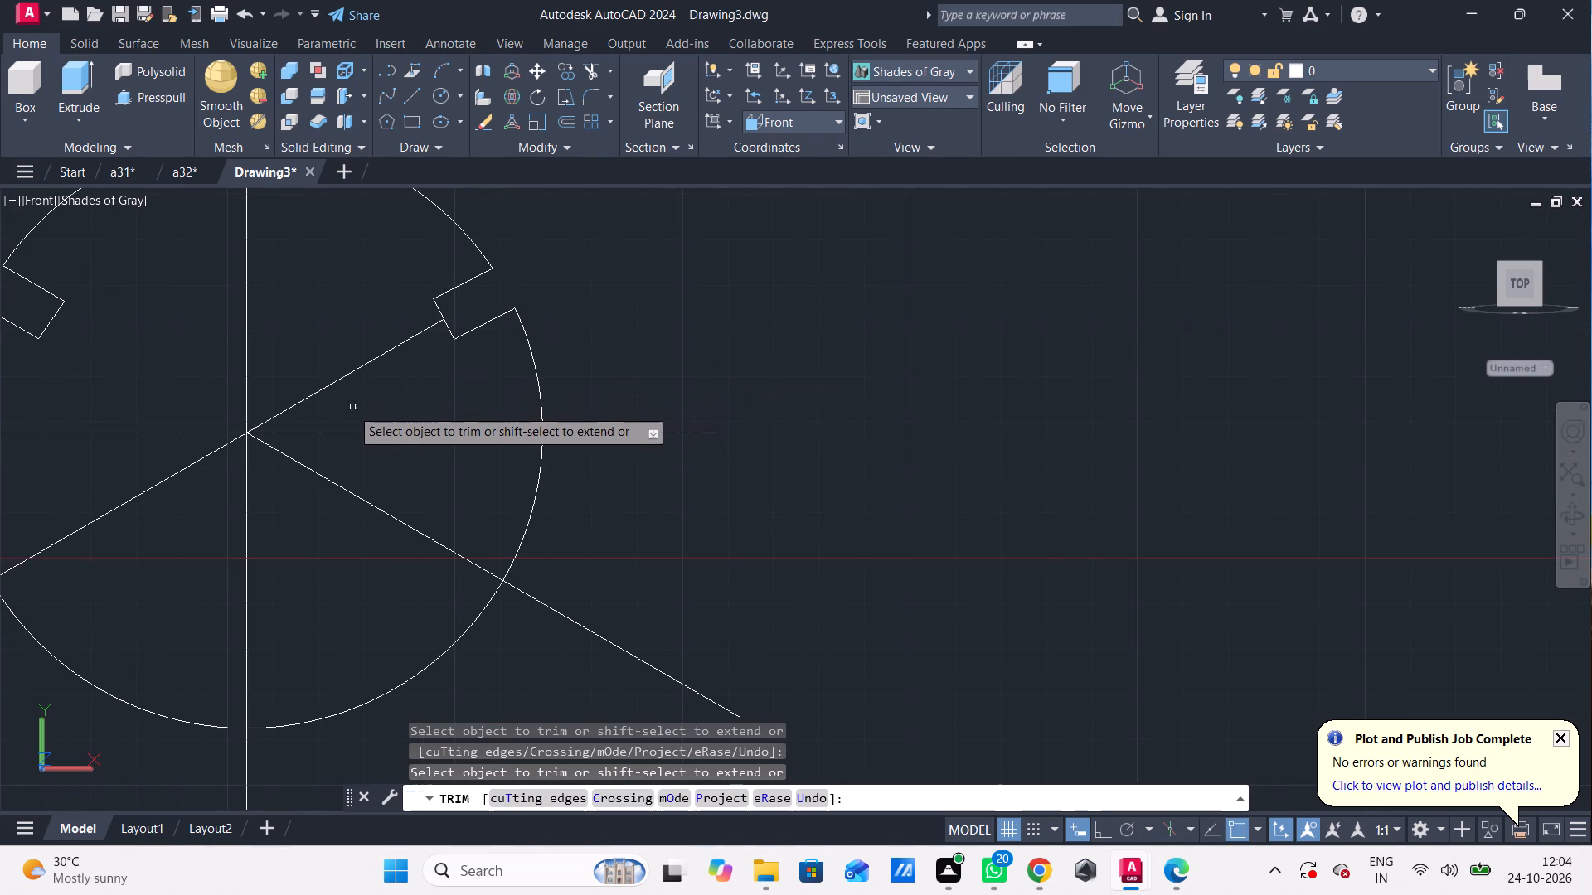
scroll(328, 393, "down", 1)
middle_click_drag(340, 390, 391, 403)
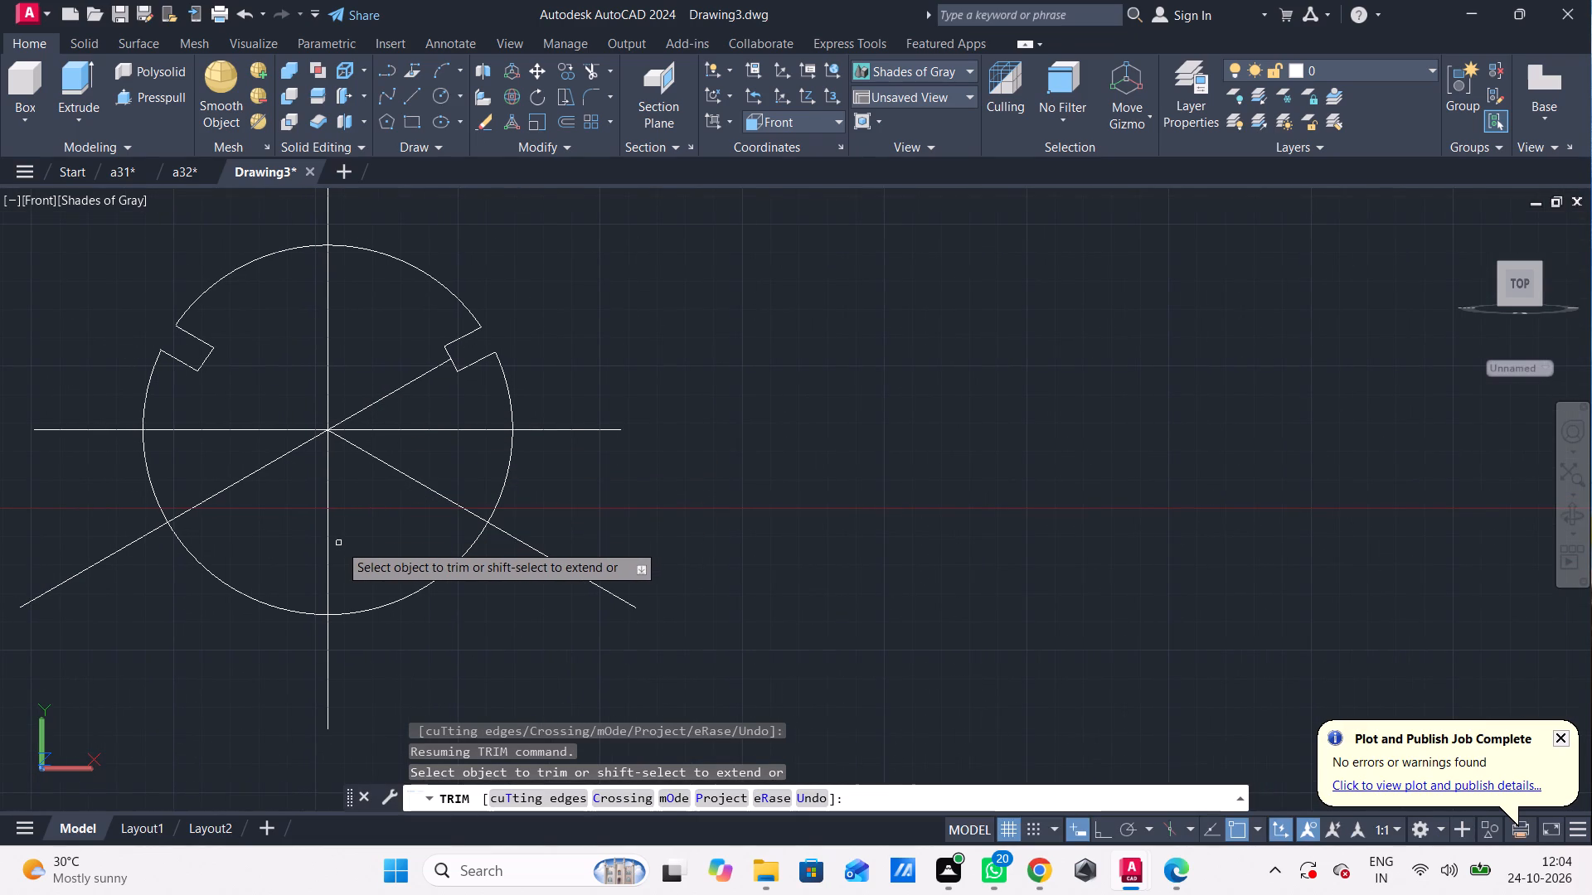
key("Escape")
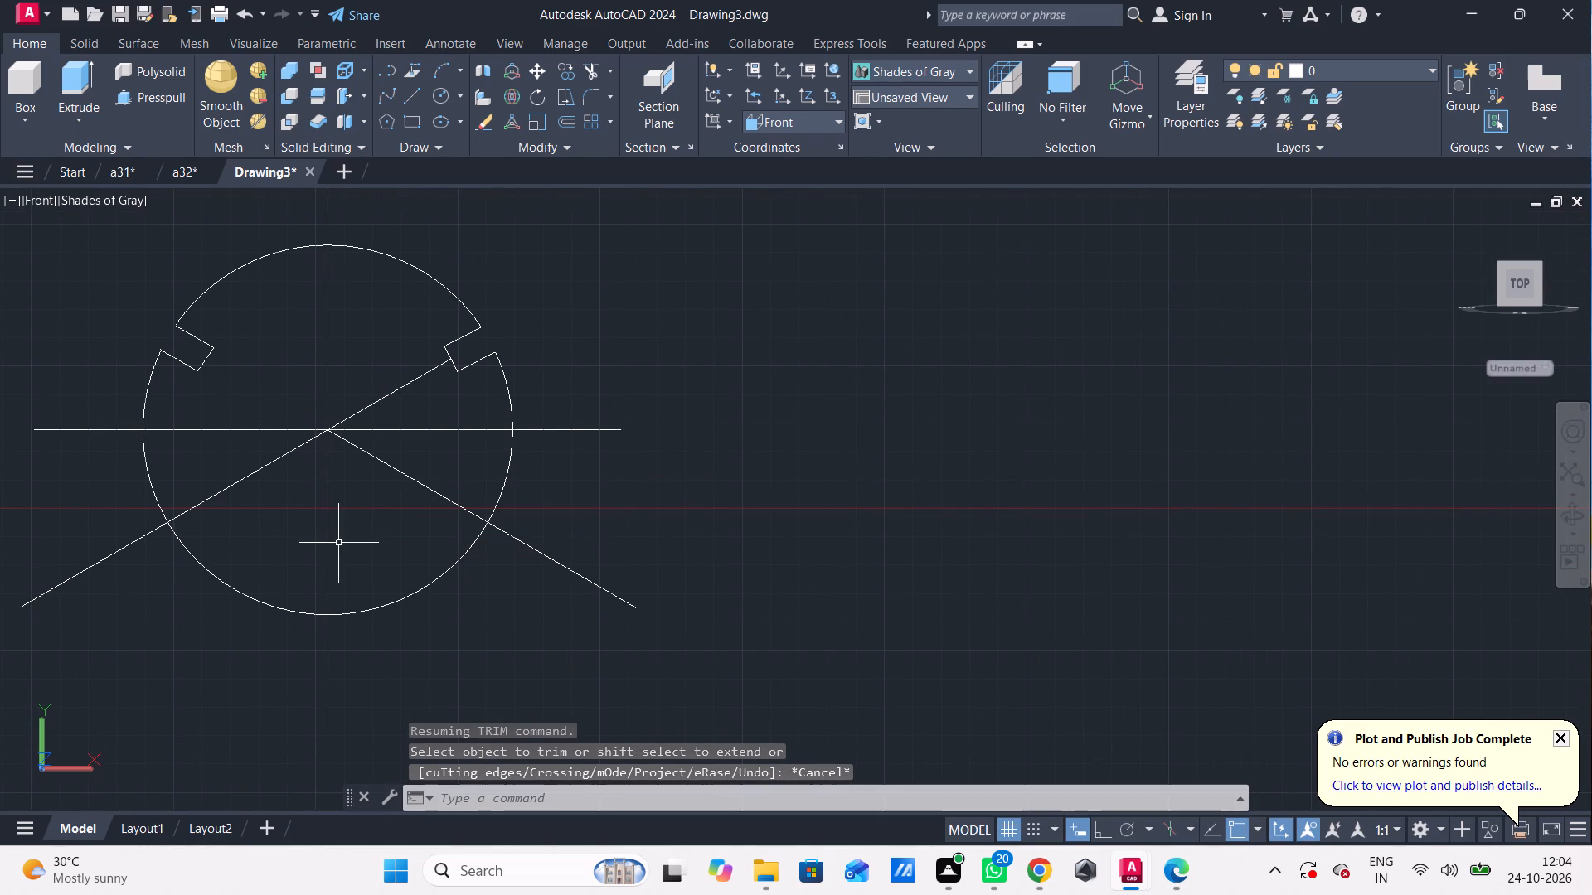
Move the lower-right diagonal by its midpoint onto the circle's centre so it spans toward the upper-left slot.
left_click(444, 496)
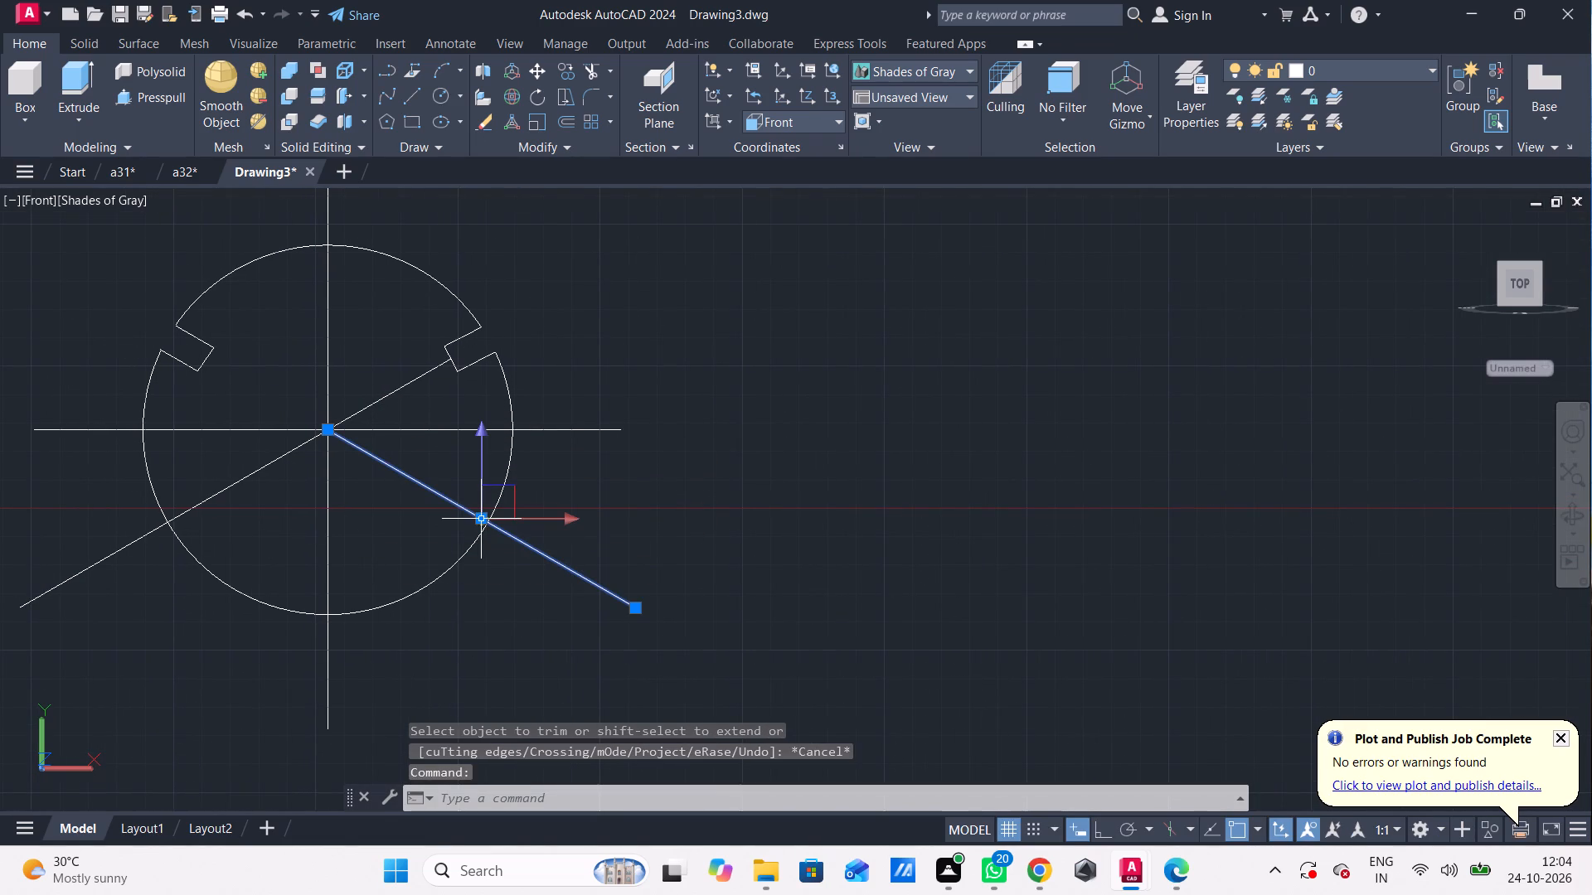
left_click(484, 520)
left_click(324, 428)
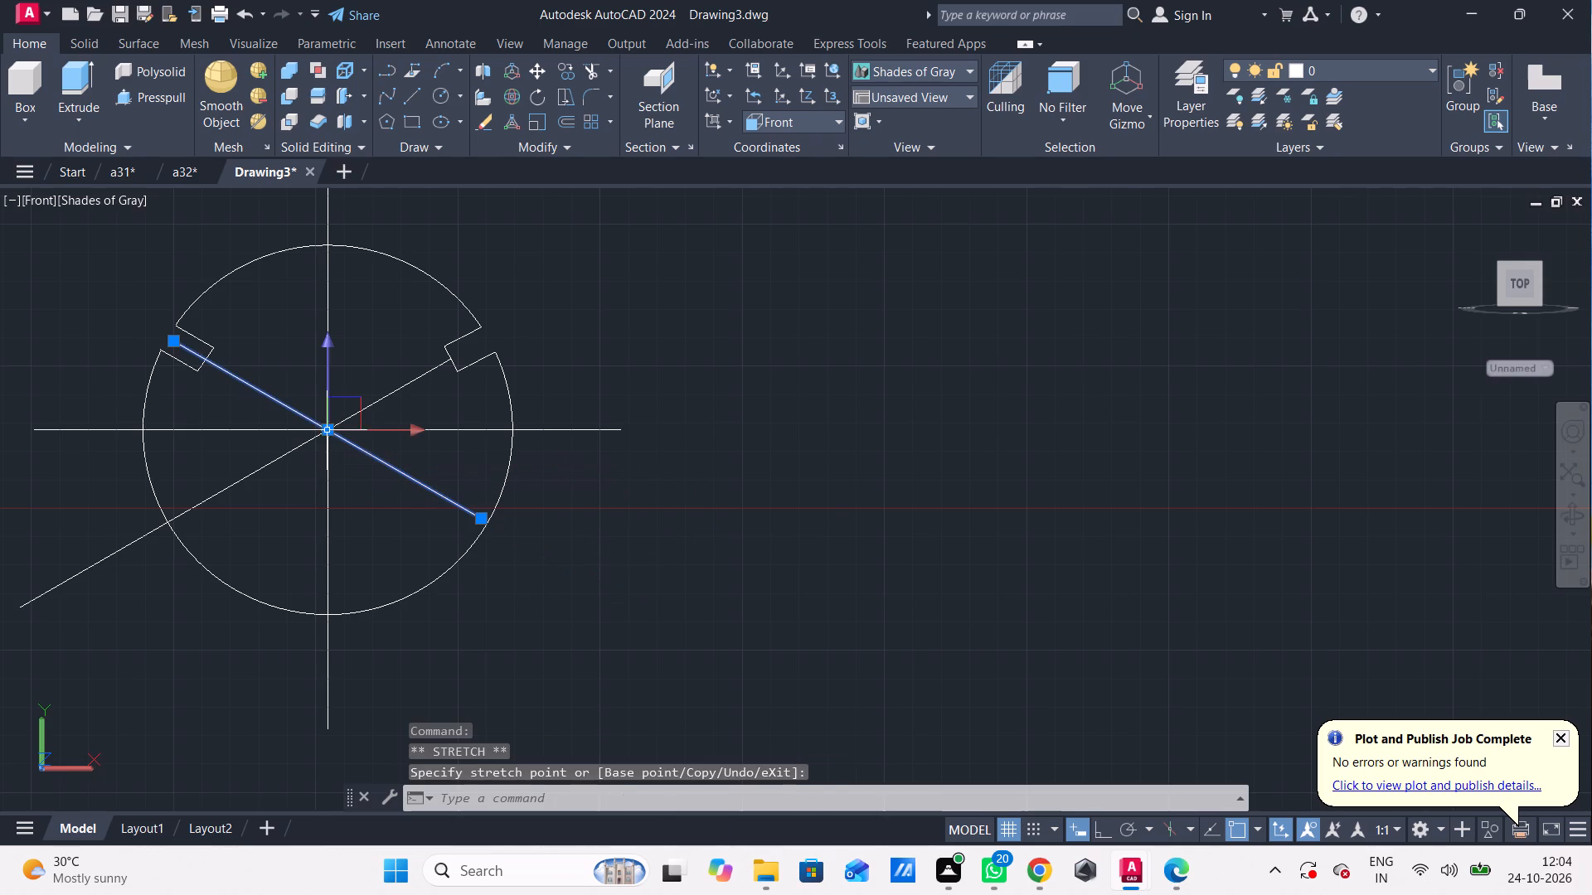
key("Escape")
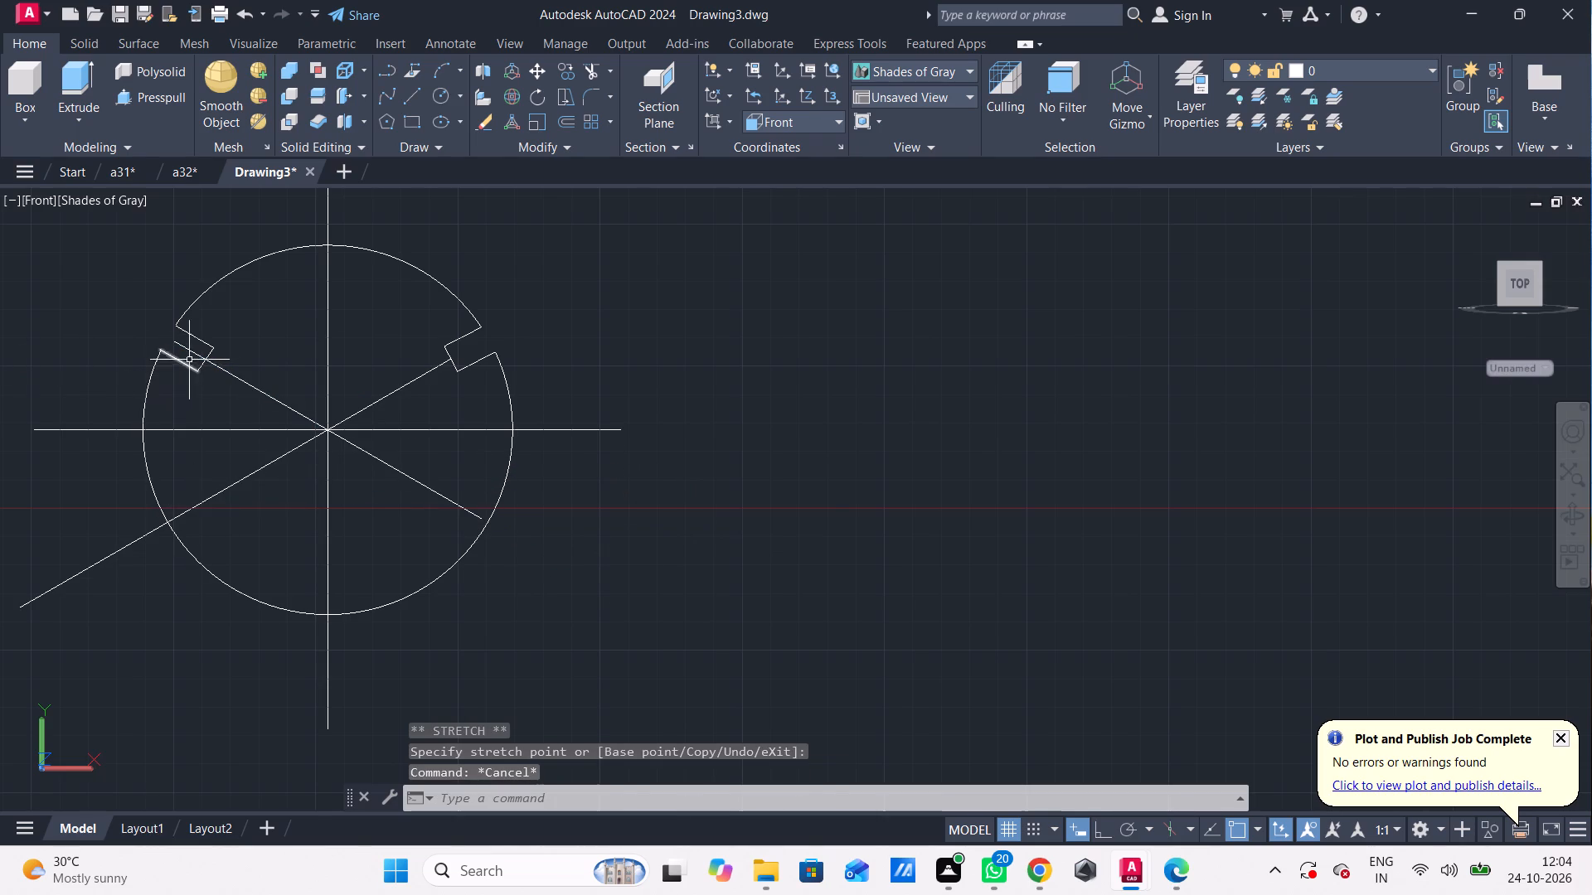
Erase the three lines forming the upper-left slot: its two sides and its base.
left_click(206, 331)
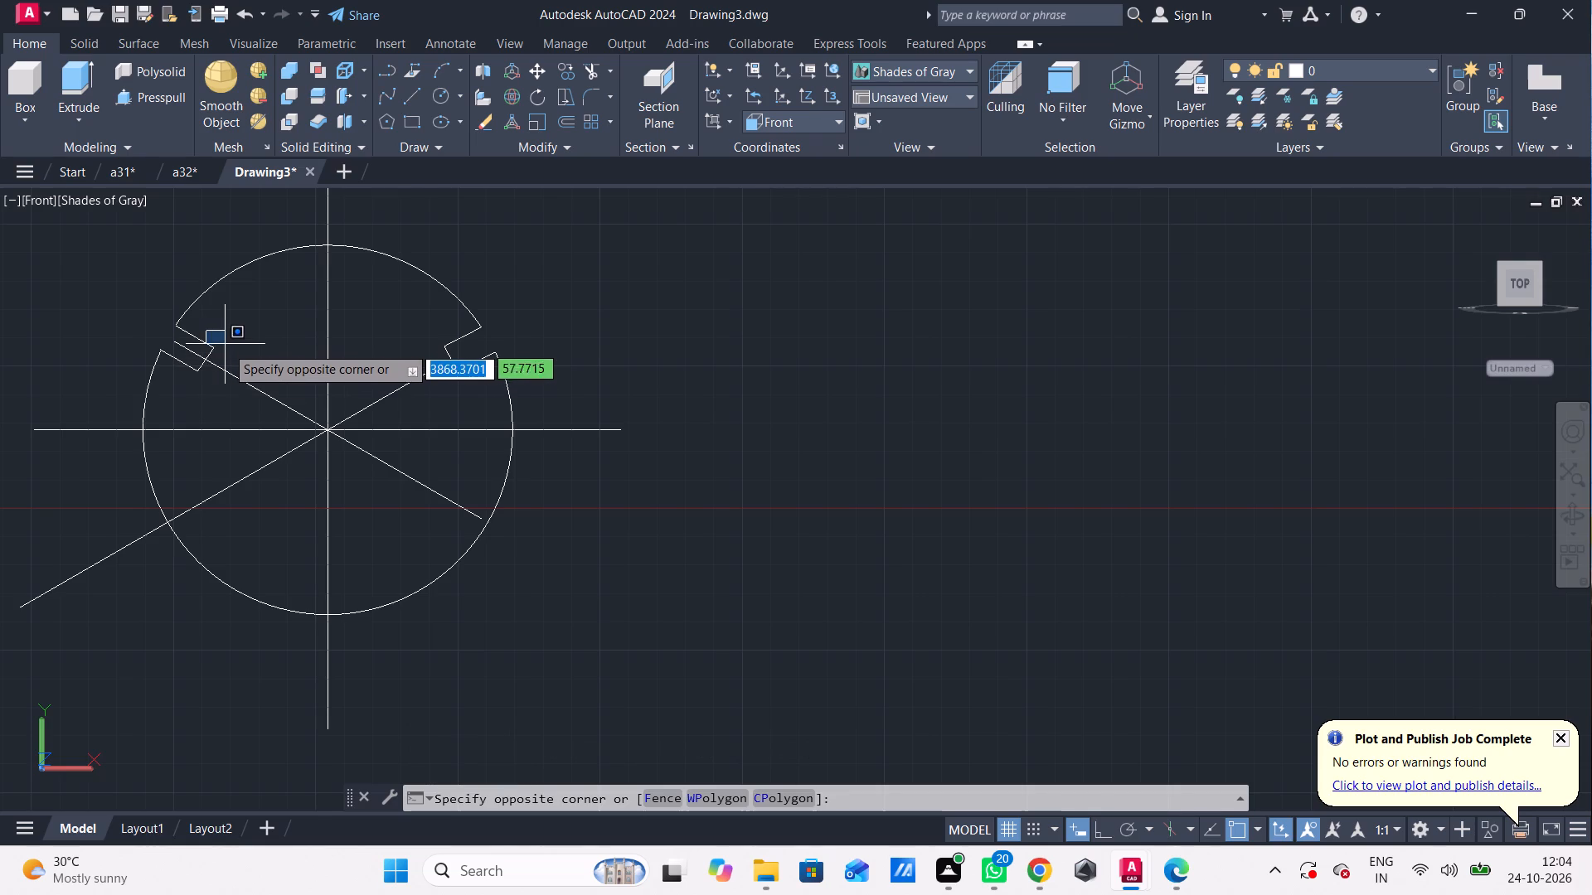
left_click(199, 347)
left_click(189, 366)
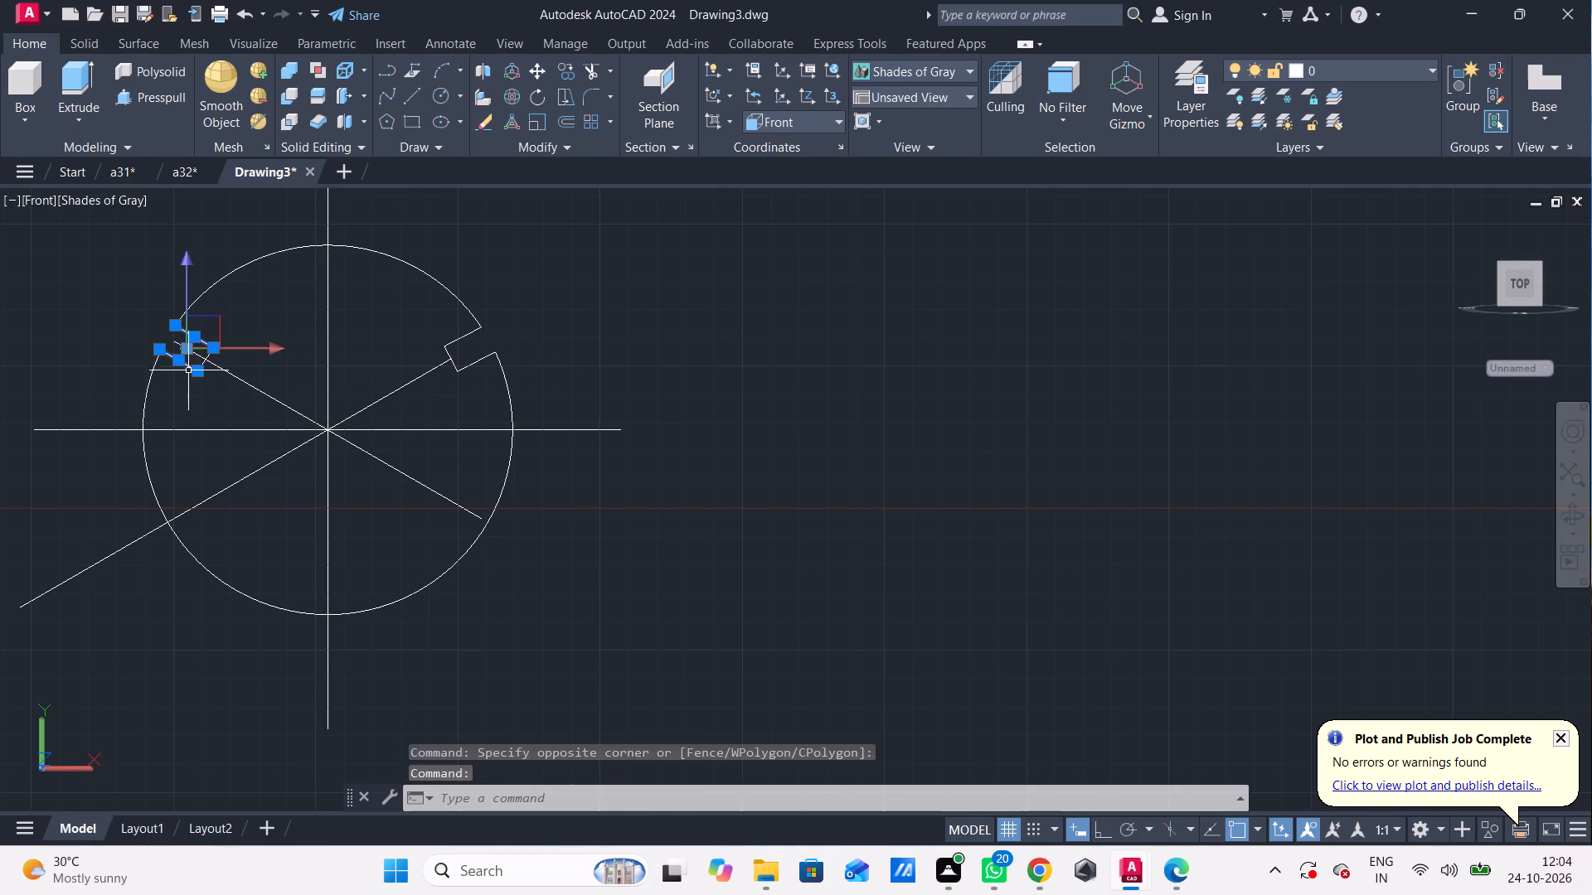
scroll(212, 346, "up", 3)
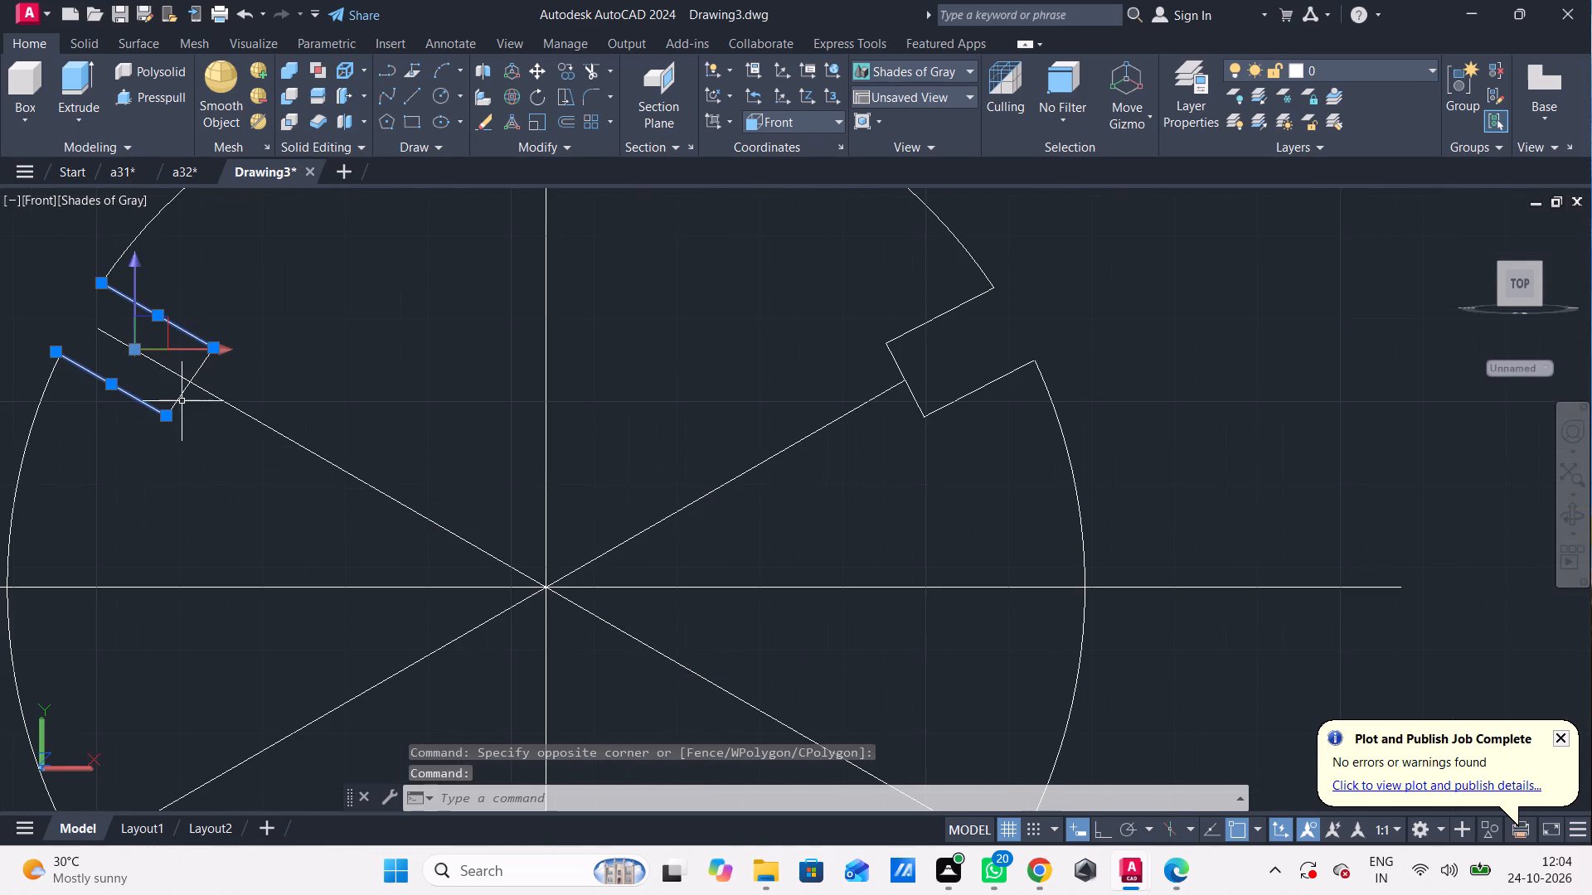
left_click(182, 396)
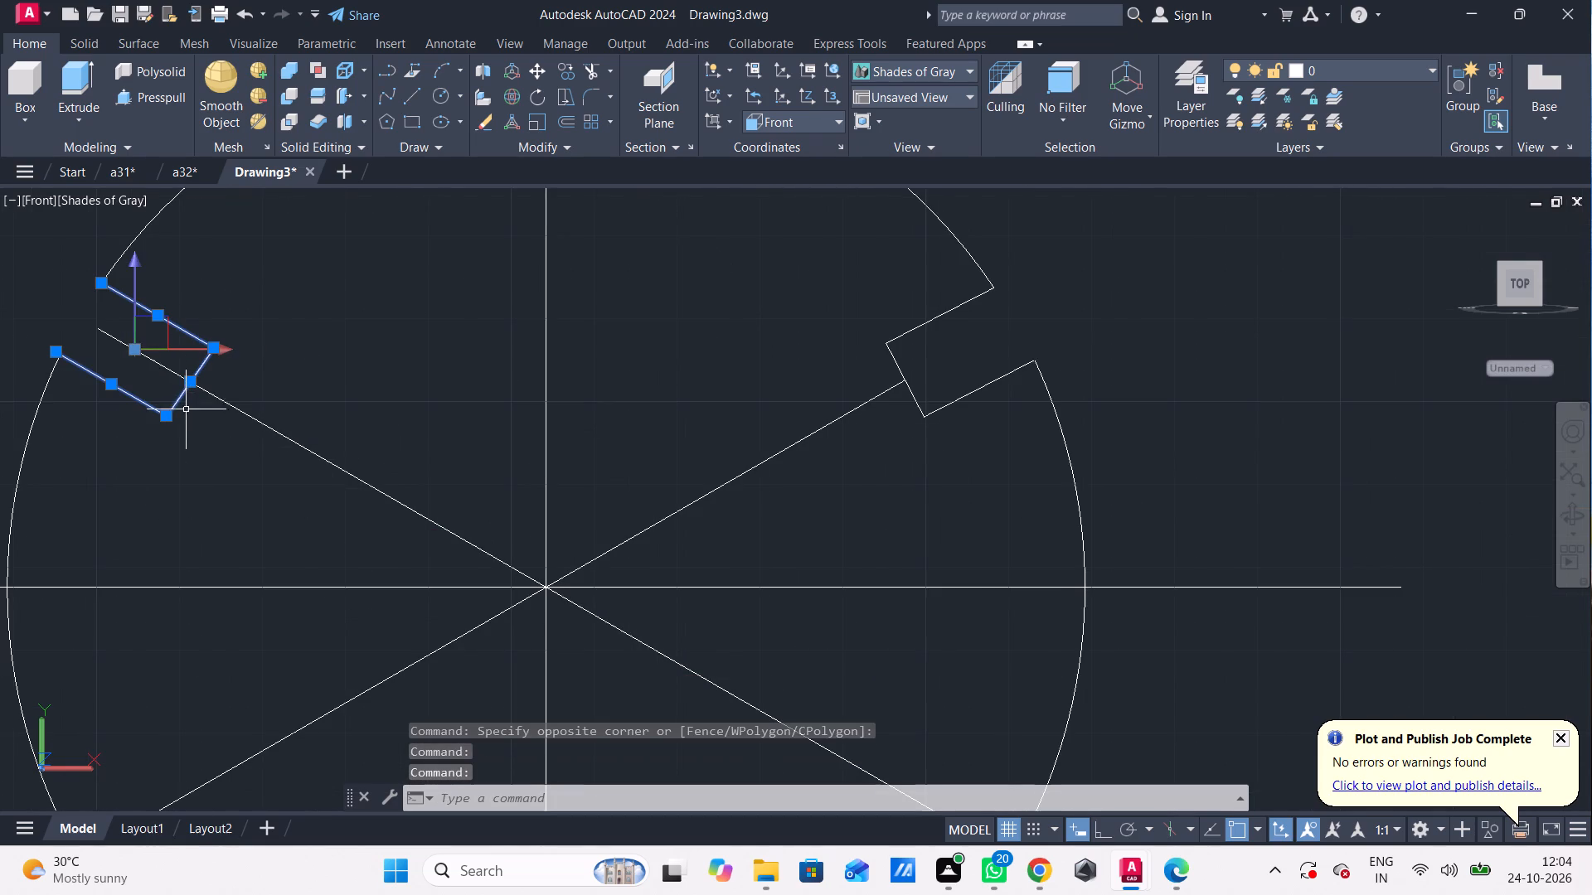
key("Delete")
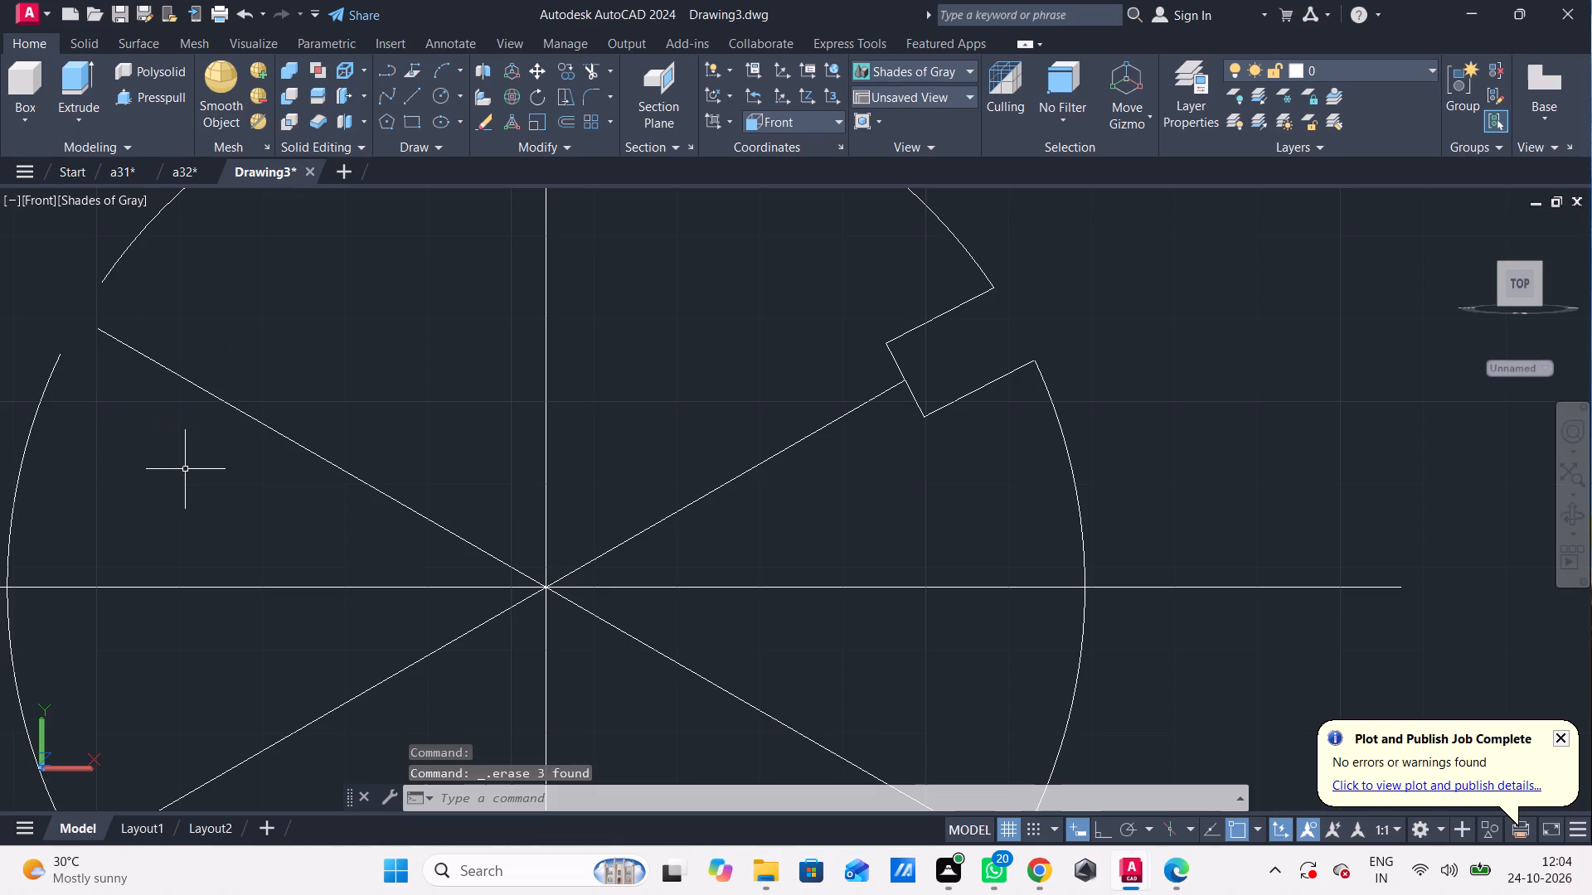
key("j")
key("BackSpace")
Undo the erasure of the three lines forming the upper-left slot.
key("l")
key("Return")
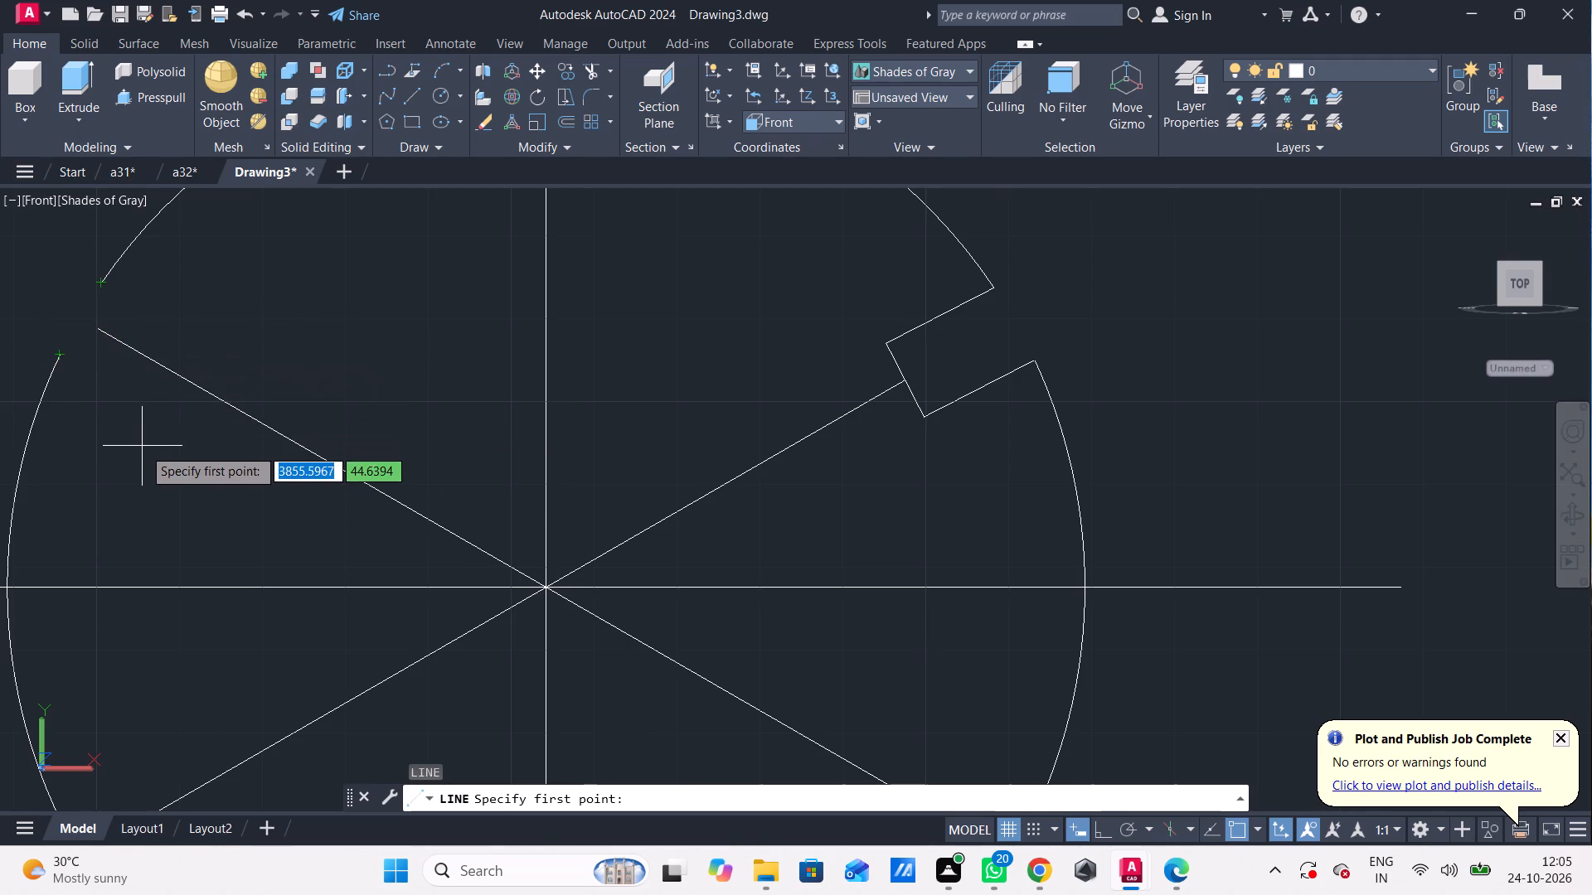
key("ctrl+z")
key("ctrl+z")
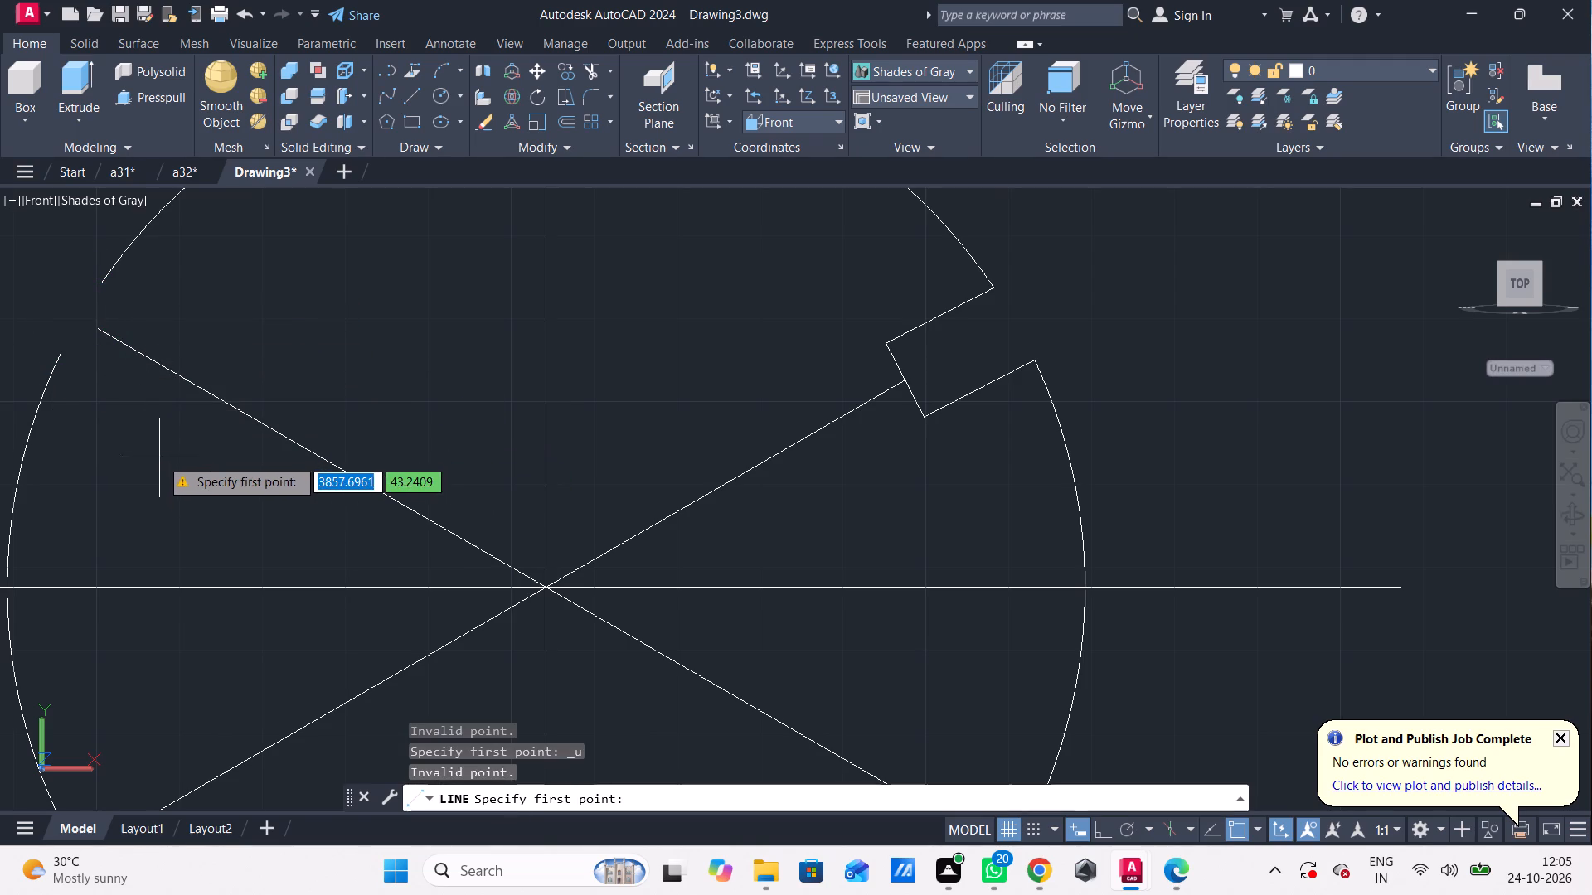
key("Escape")
key("ctrl+z")
key("ctrl+z")
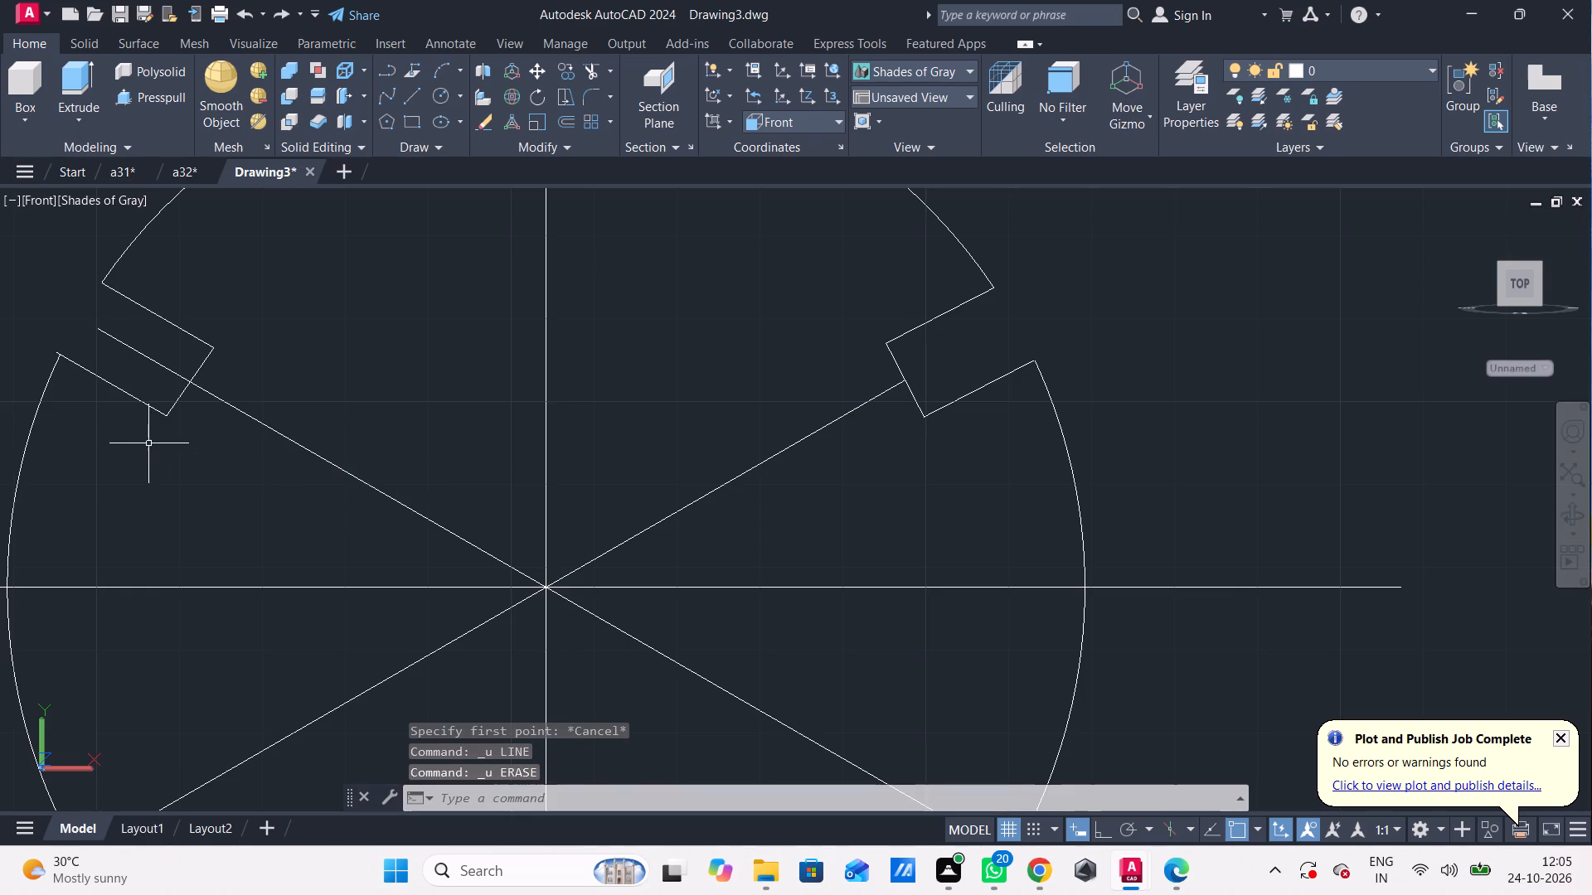
Trim off the stub at the upper-left slot's mouth corner and remove both upper diagonals, including the part inside the upper-left slot.
type("tr")
key("space")
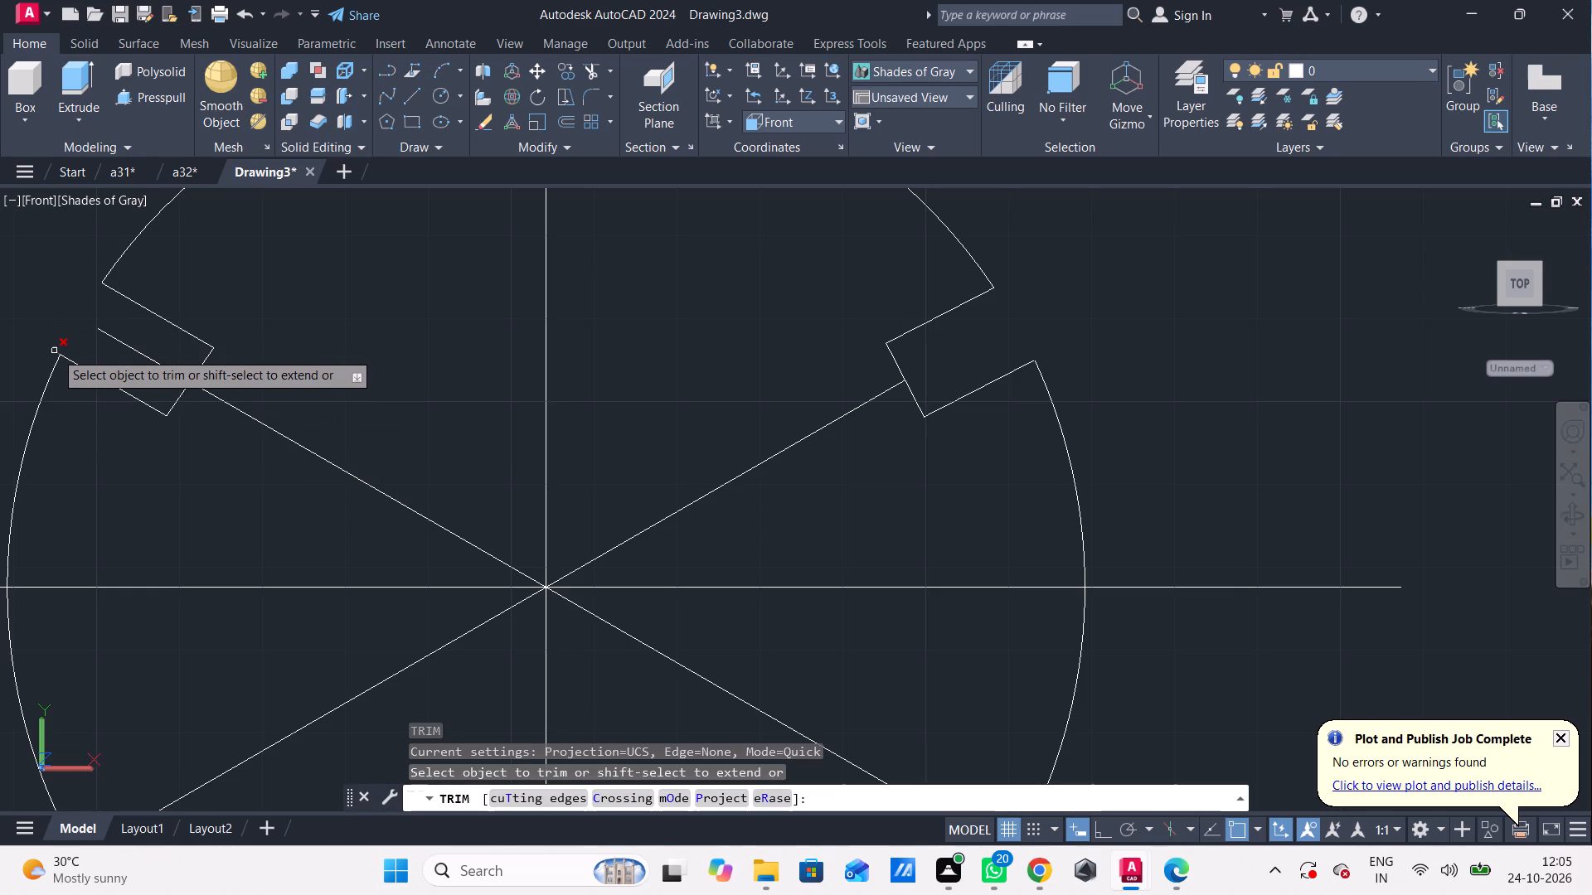
left_click(55, 351)
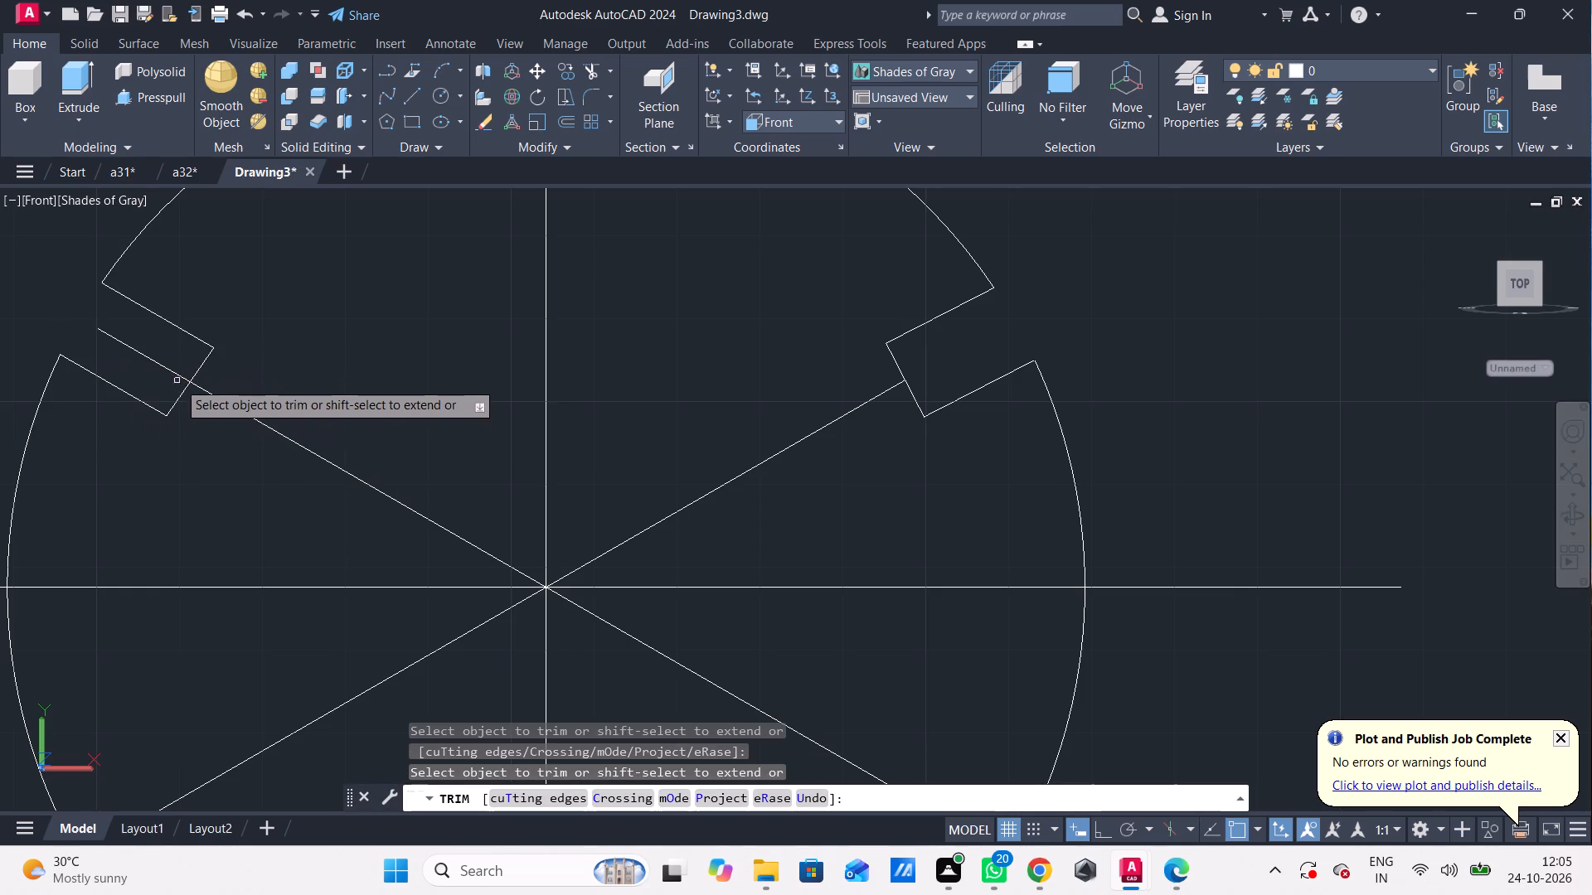
left_click(177, 374)
left_click(277, 430)
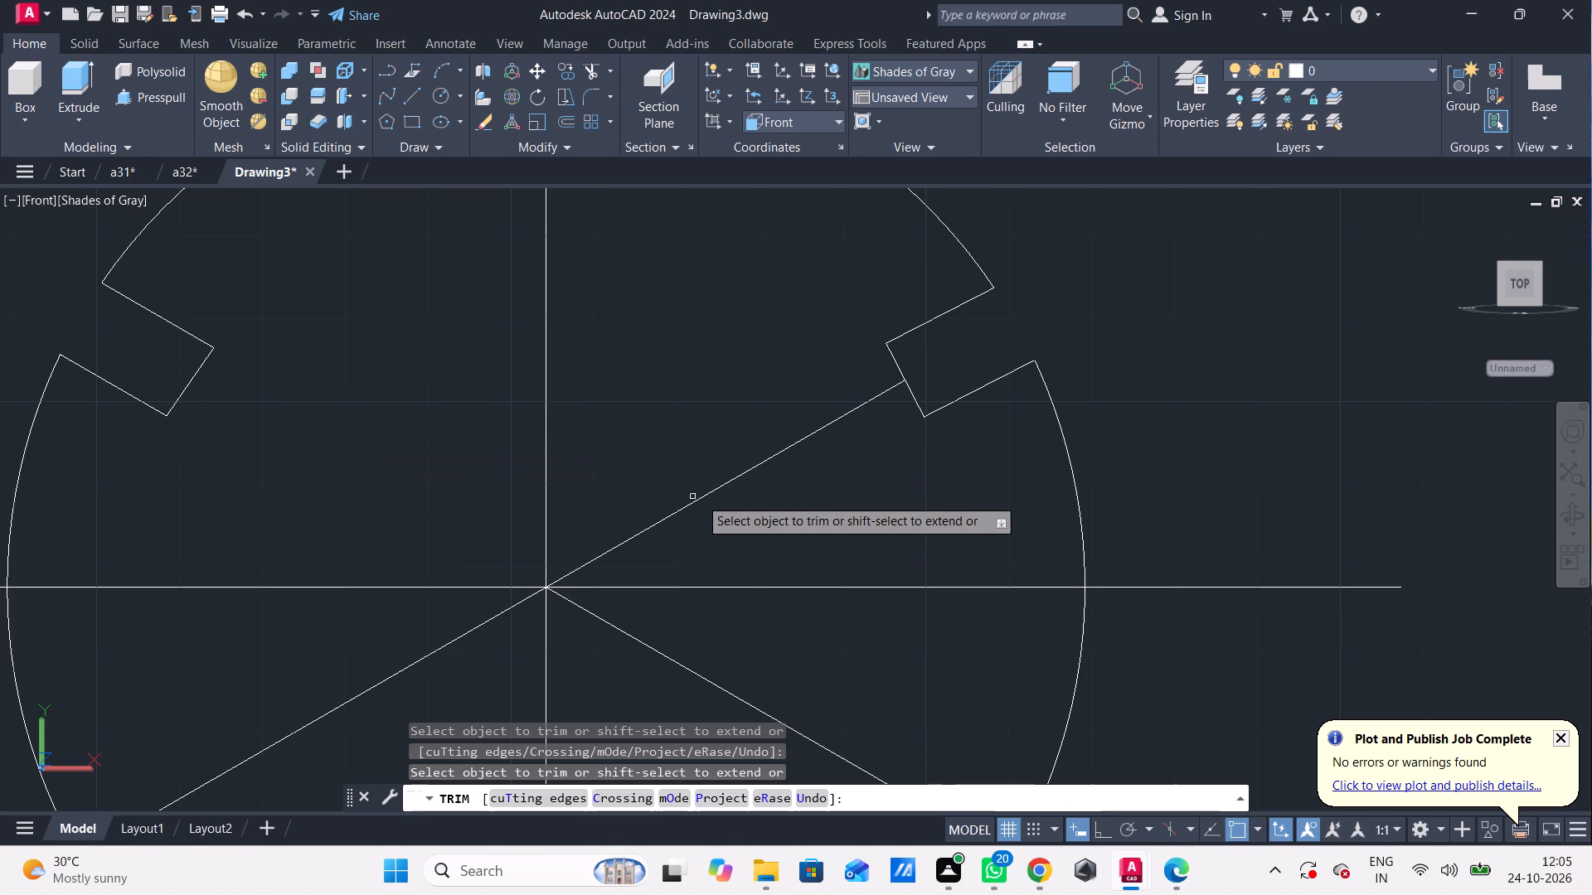
left_click(706, 489)
left_click(713, 517)
scroll(716, 516, "down", 2)
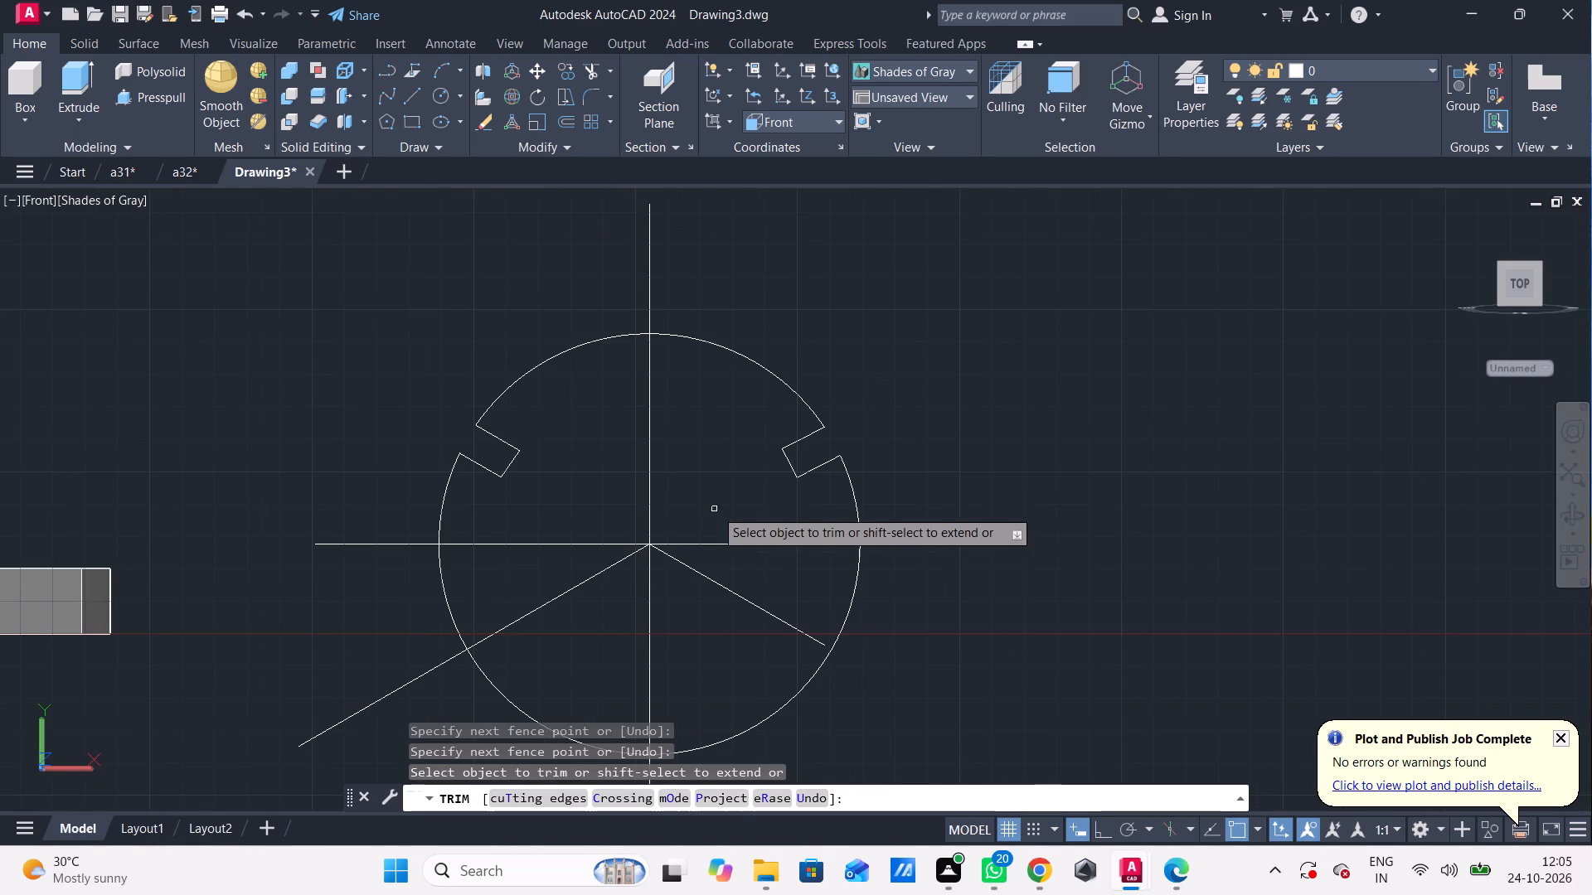
key("Escape")
With Ortho on, draw a 15-long line down the vertical centreline from the circle's top, continuing with a 10-long horizontal line.
key("l")
key("Return")
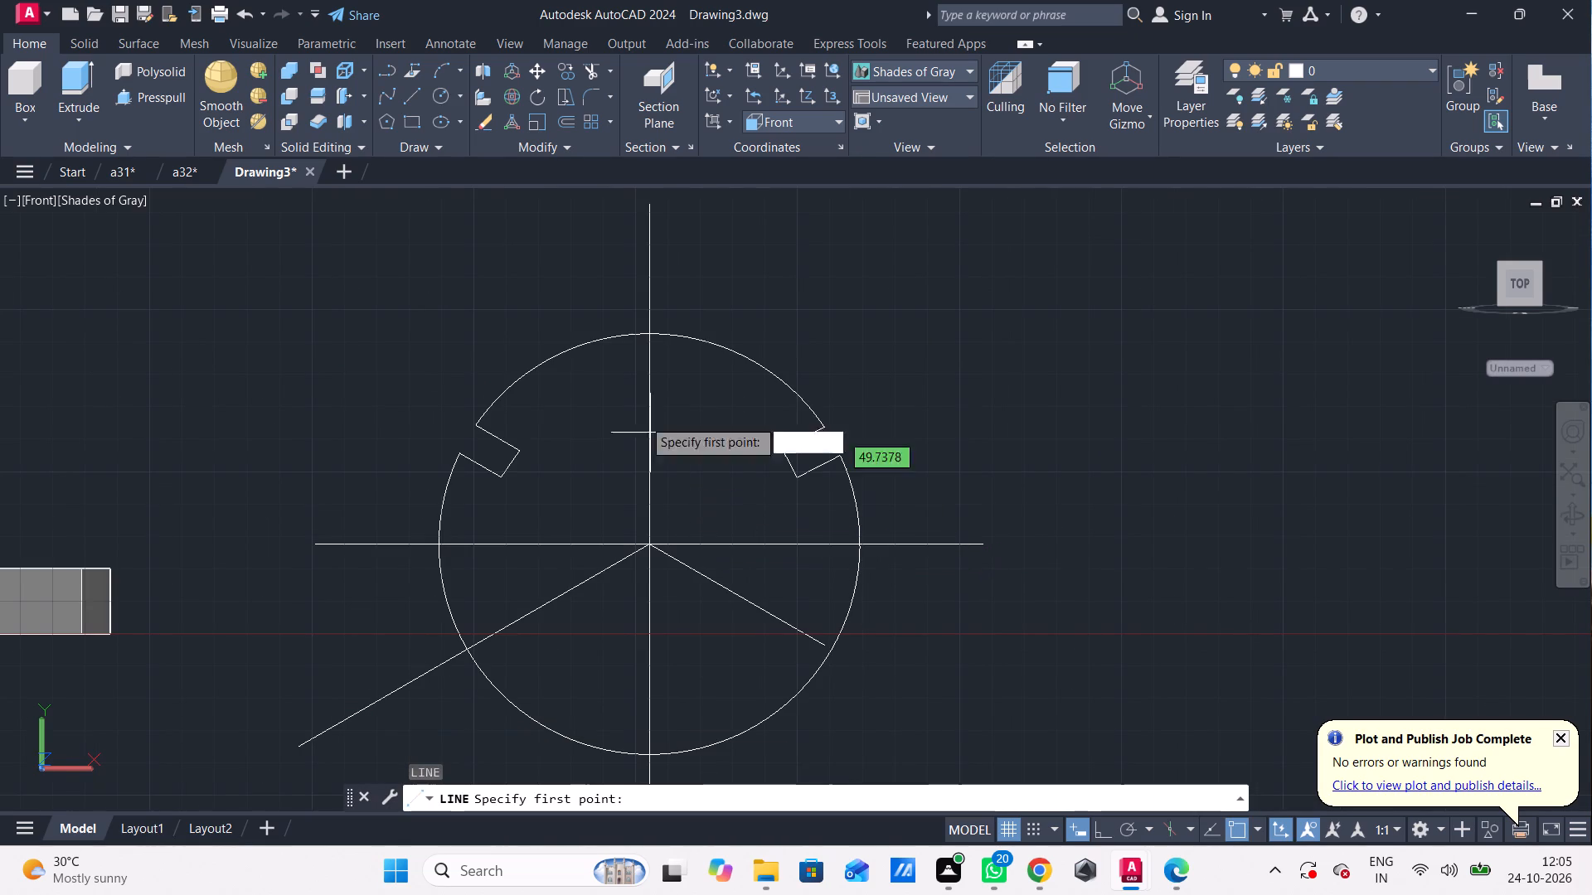
left_click(648, 339)
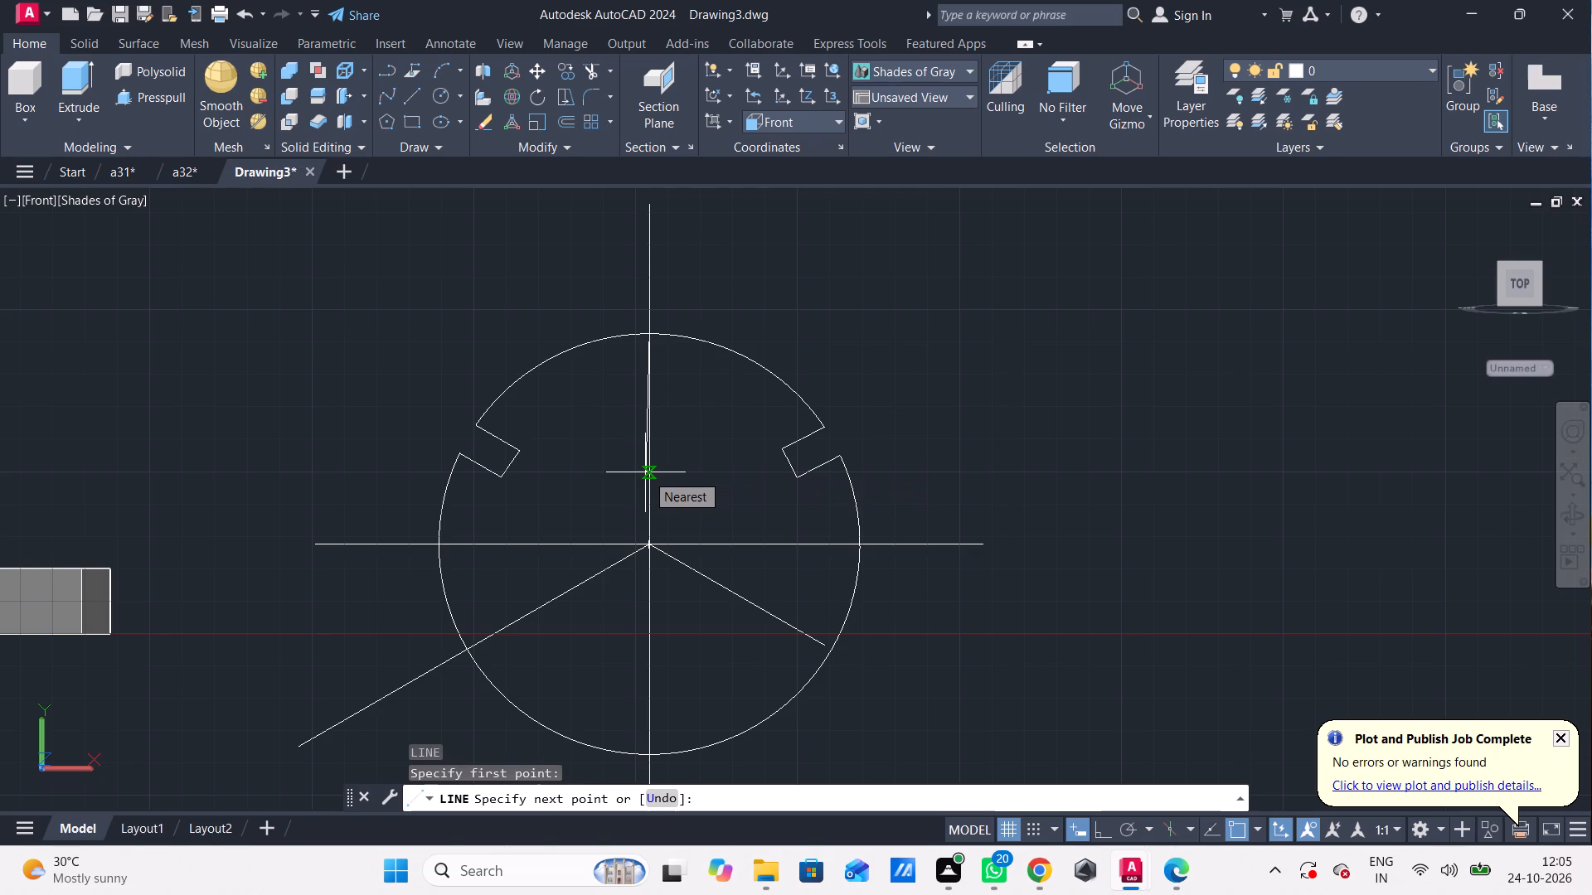
key("F8")
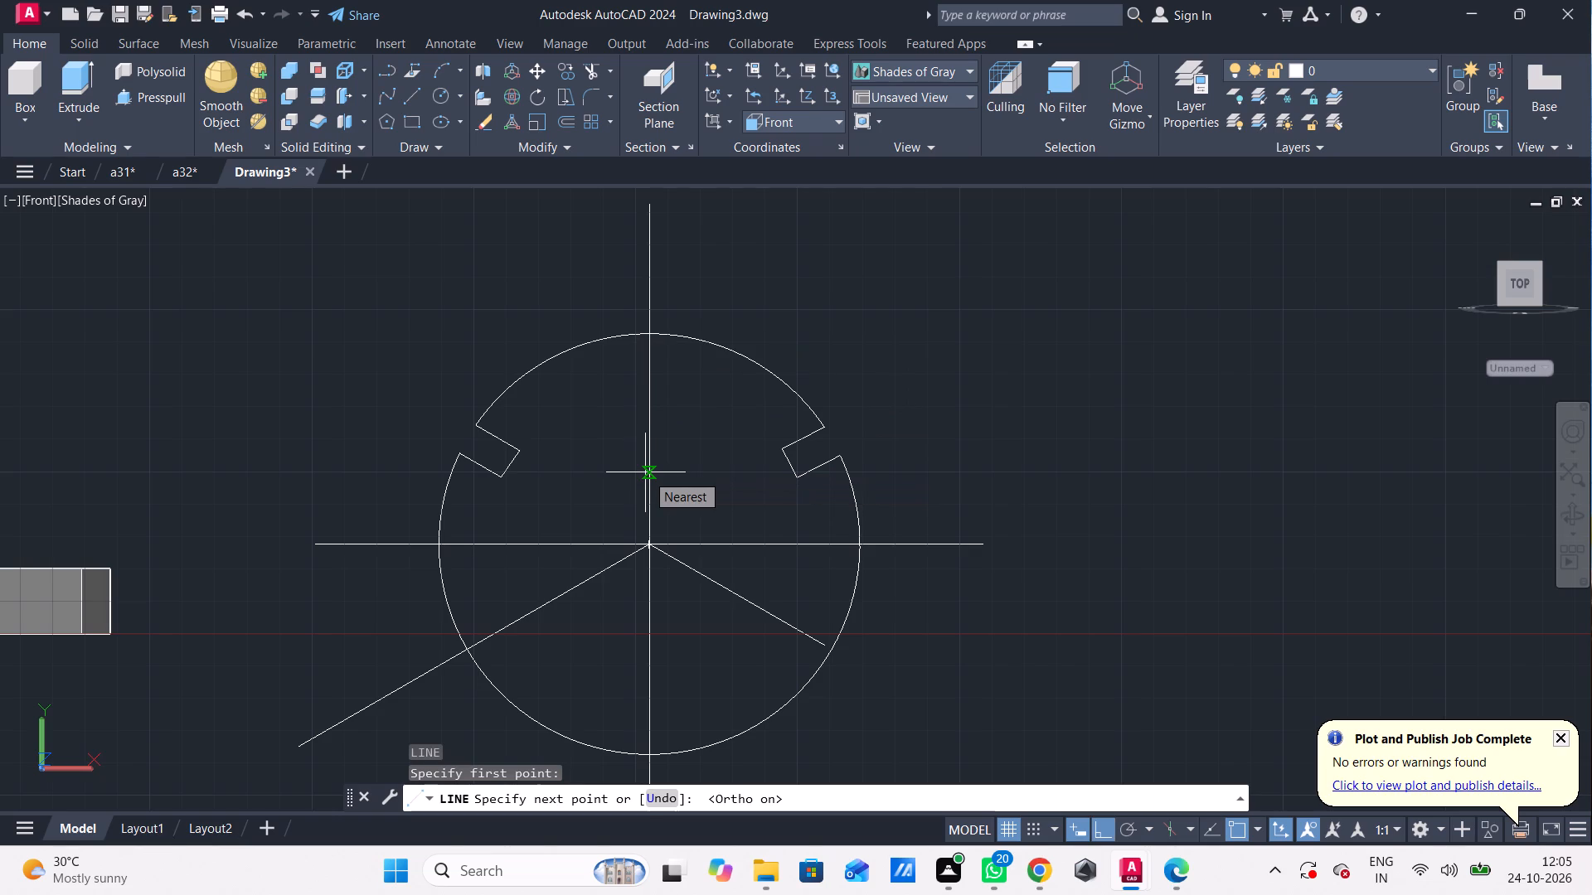
type("15")
key("Return")
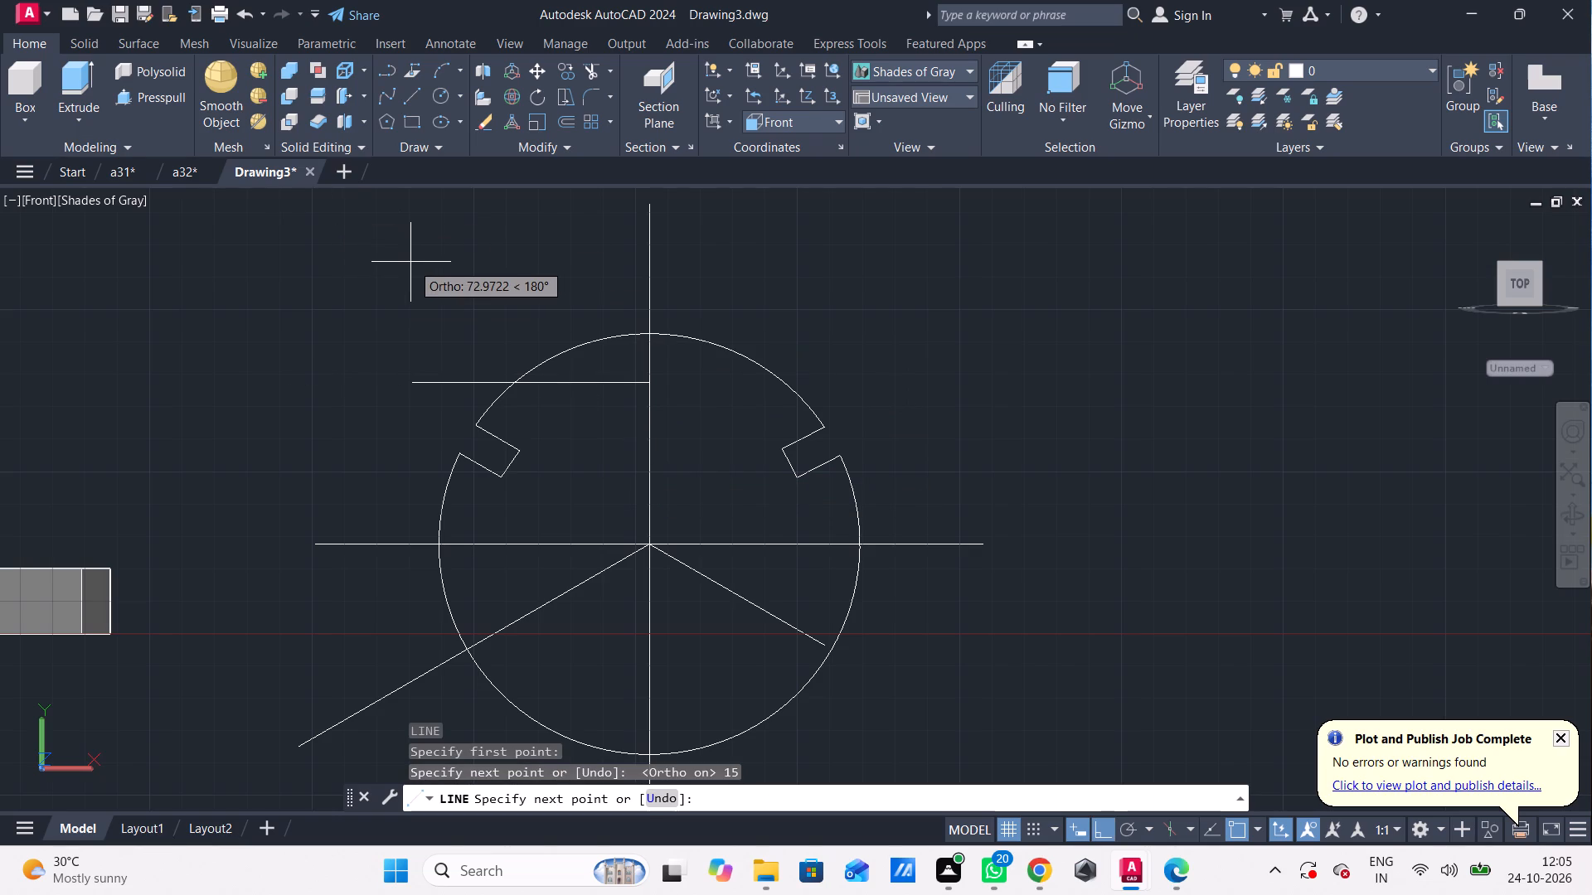
type("10")
key("Return")
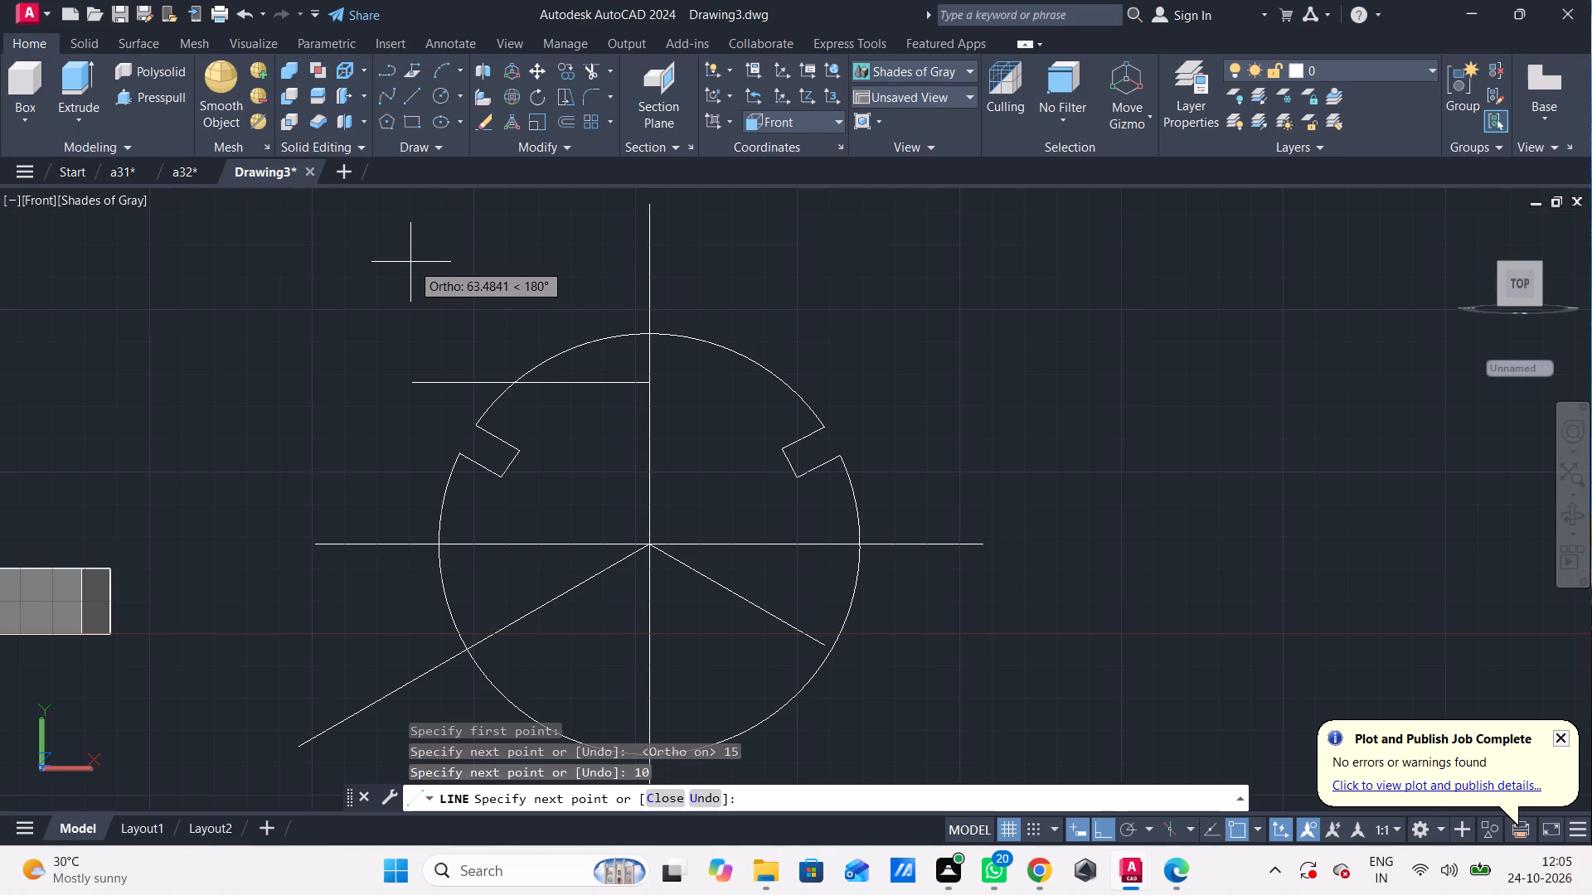
key("Escape")
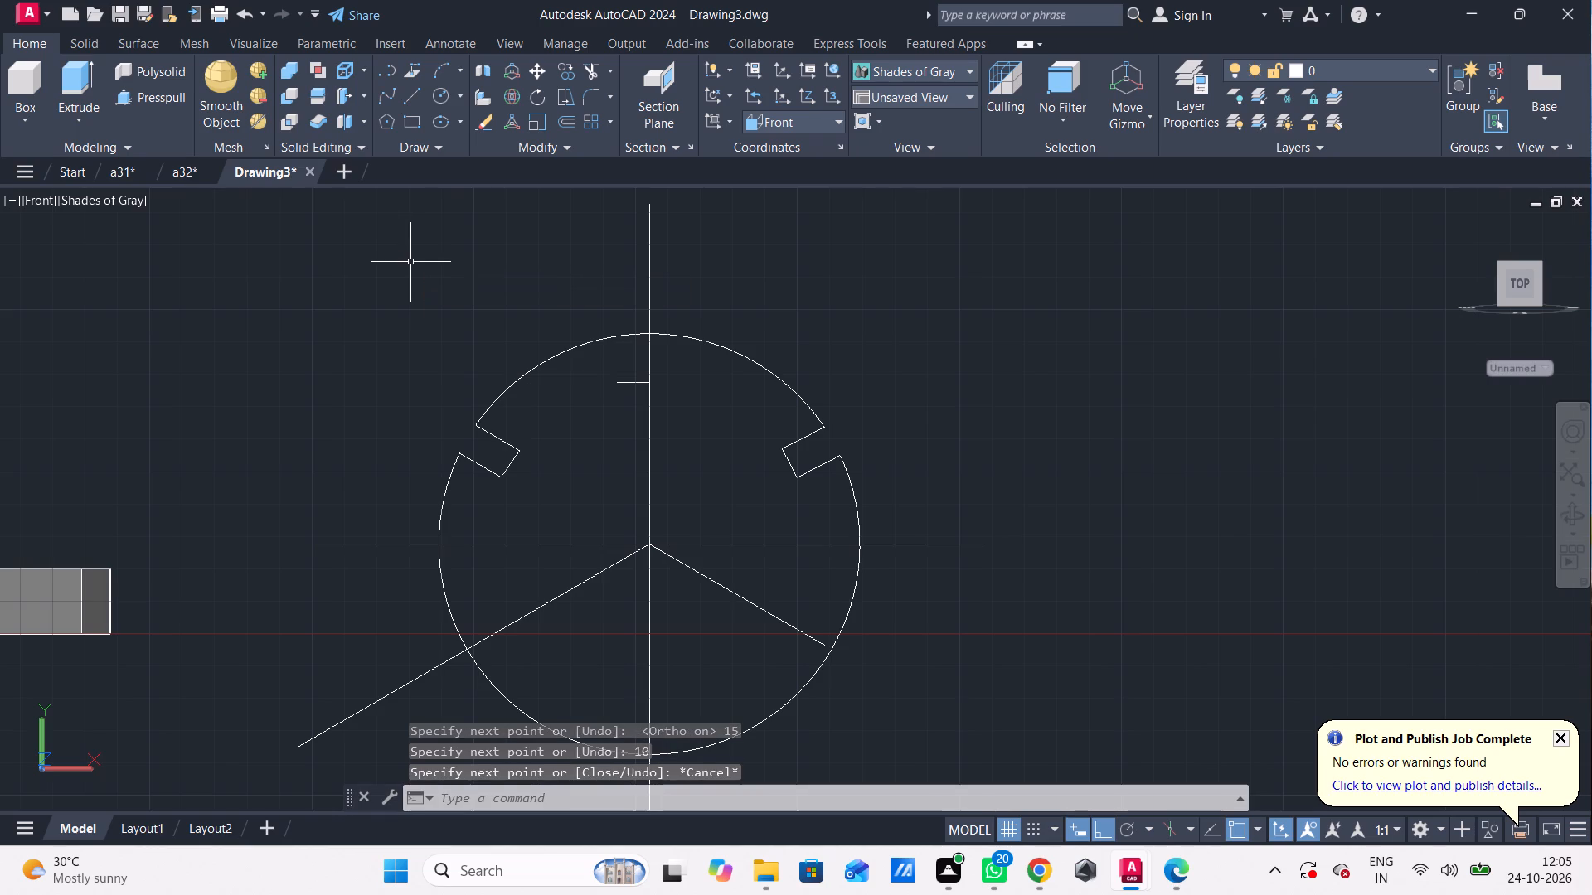
Move the 10-long horizontal line by its midpoint onto the vertical centreline.
left_click(625, 385)
left_click(633, 380)
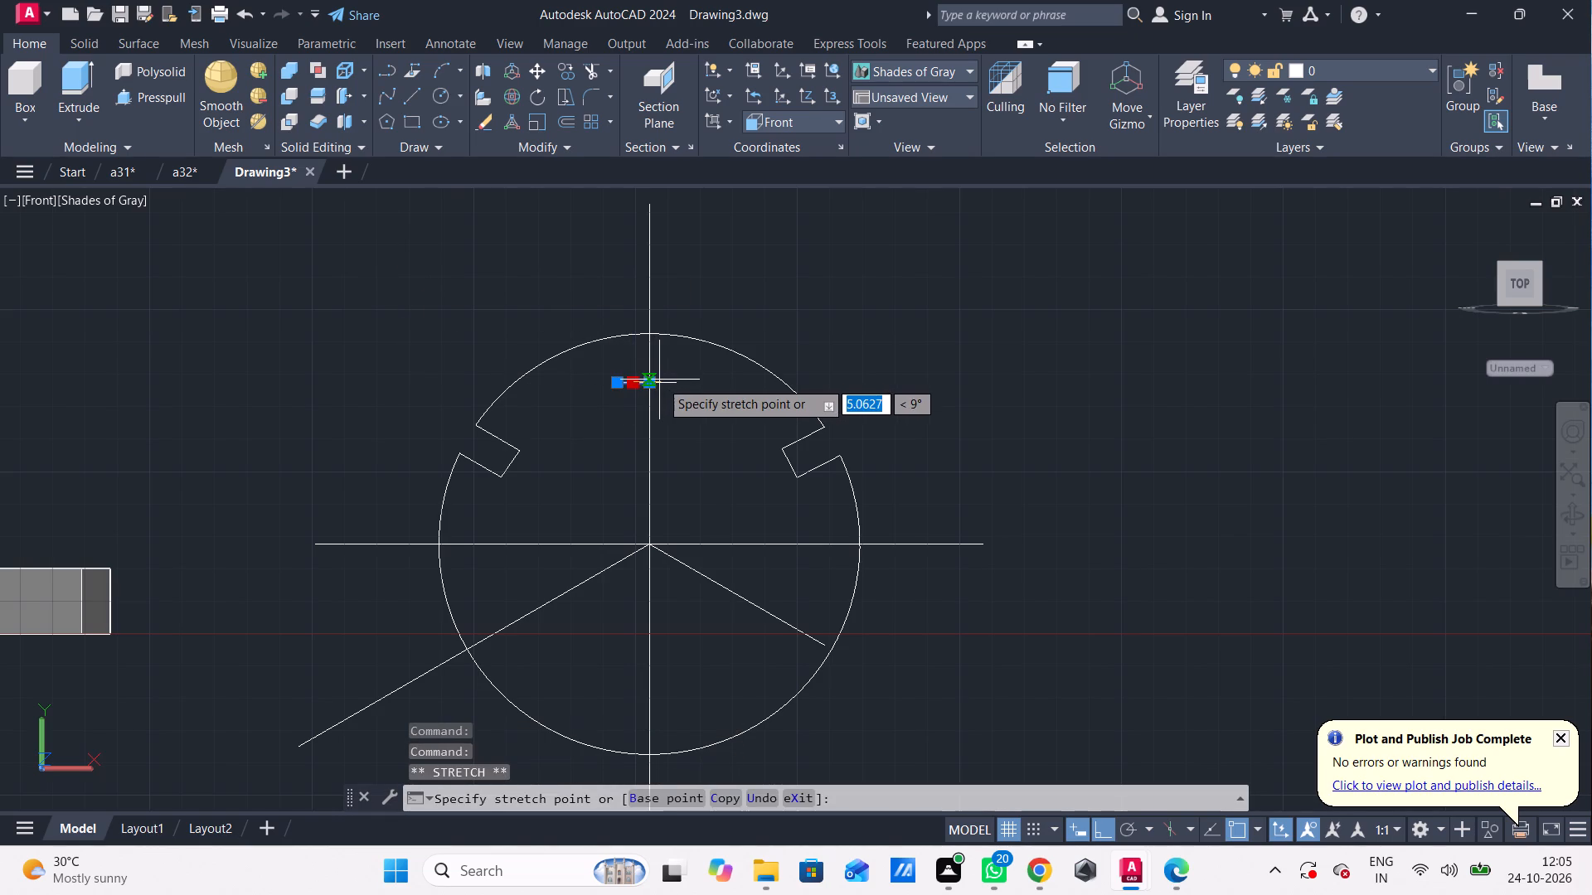
left_click(658, 382)
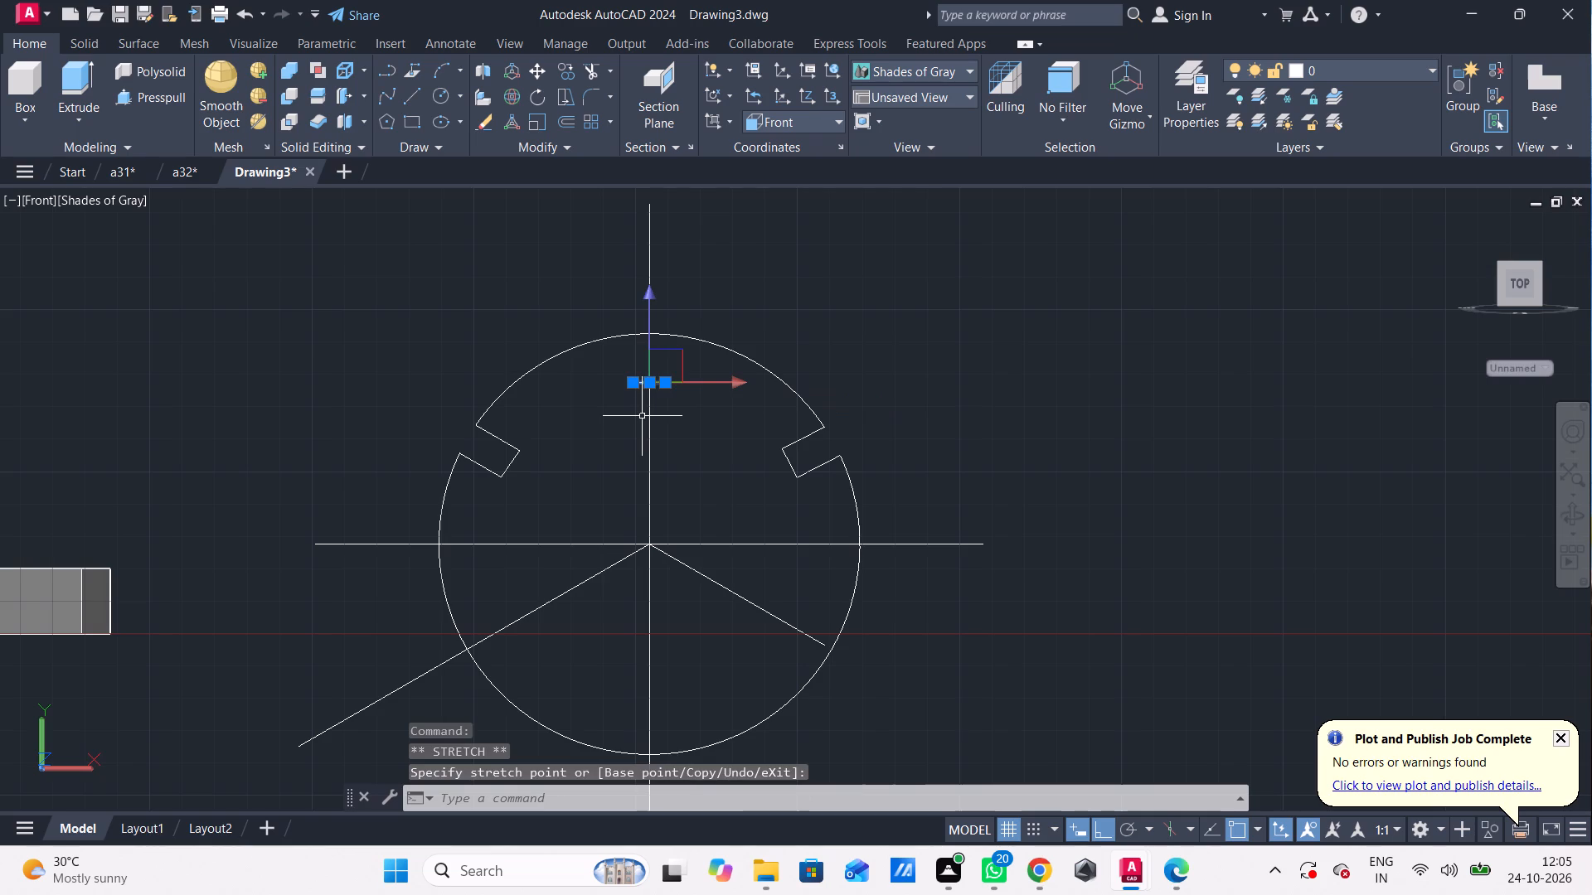
key("Escape")
Draw the top slot's outline from one base end up past the circle, 10 across, and down to the other base end.
key("l")
key("Return")
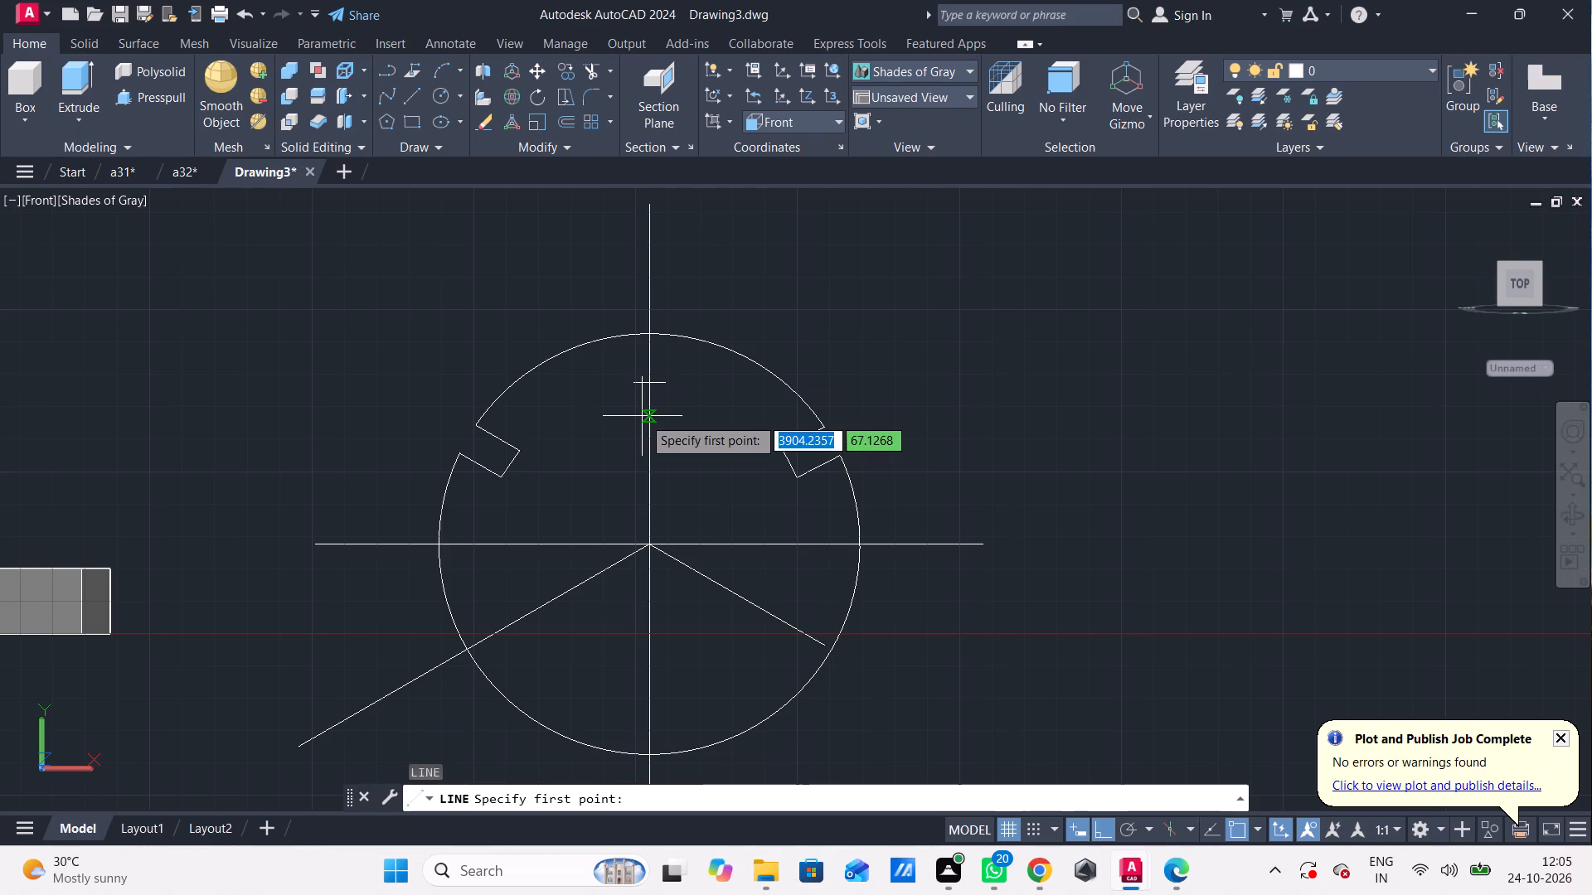
left_click(675, 385)
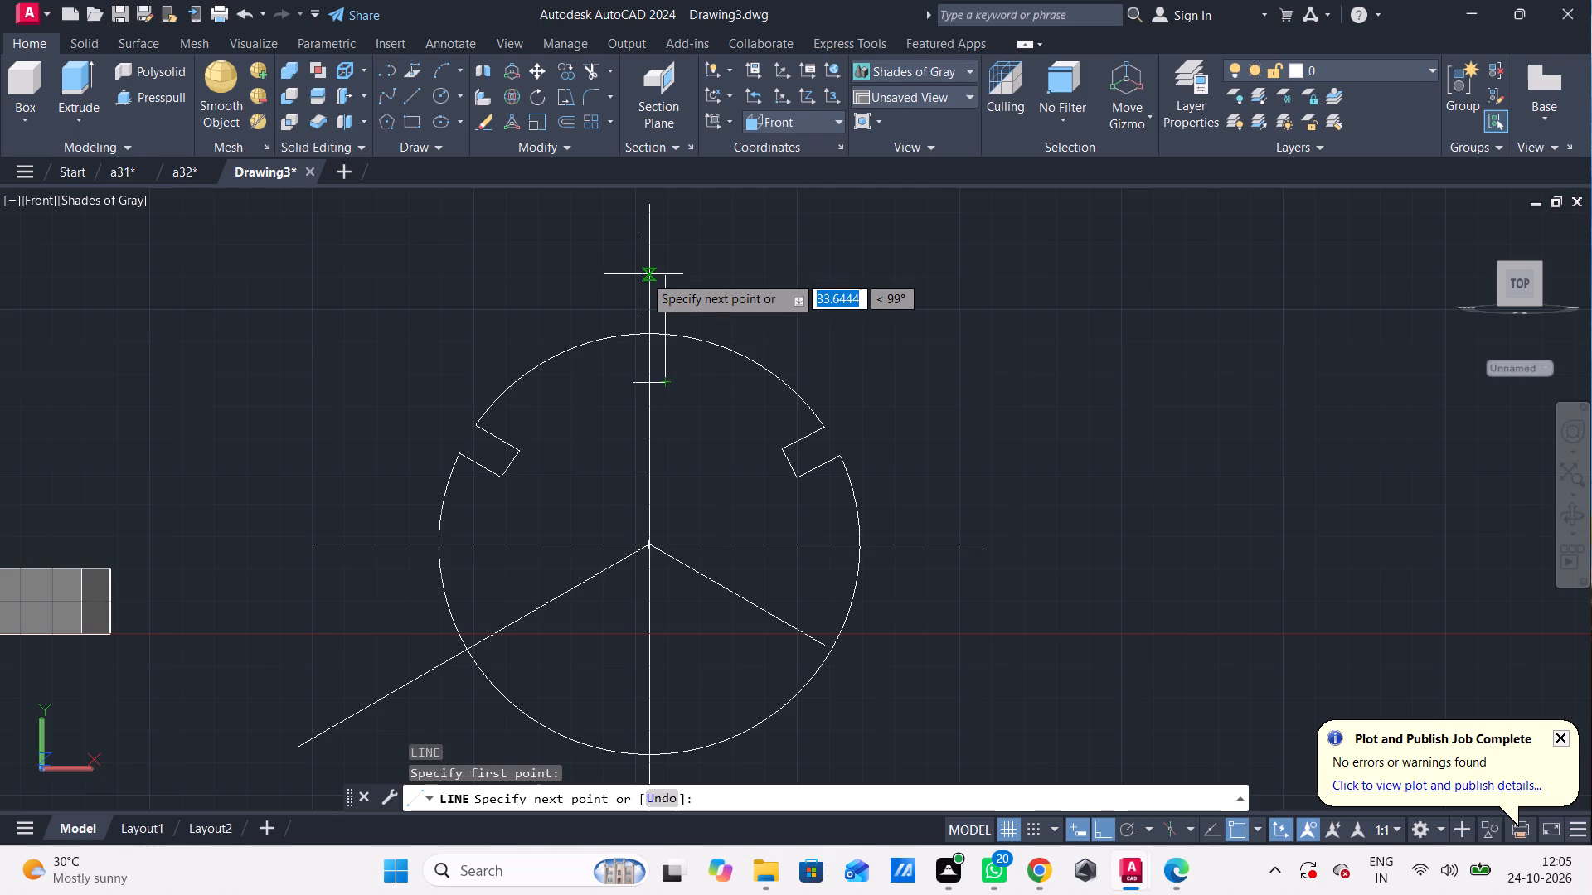
left_click(663, 267)
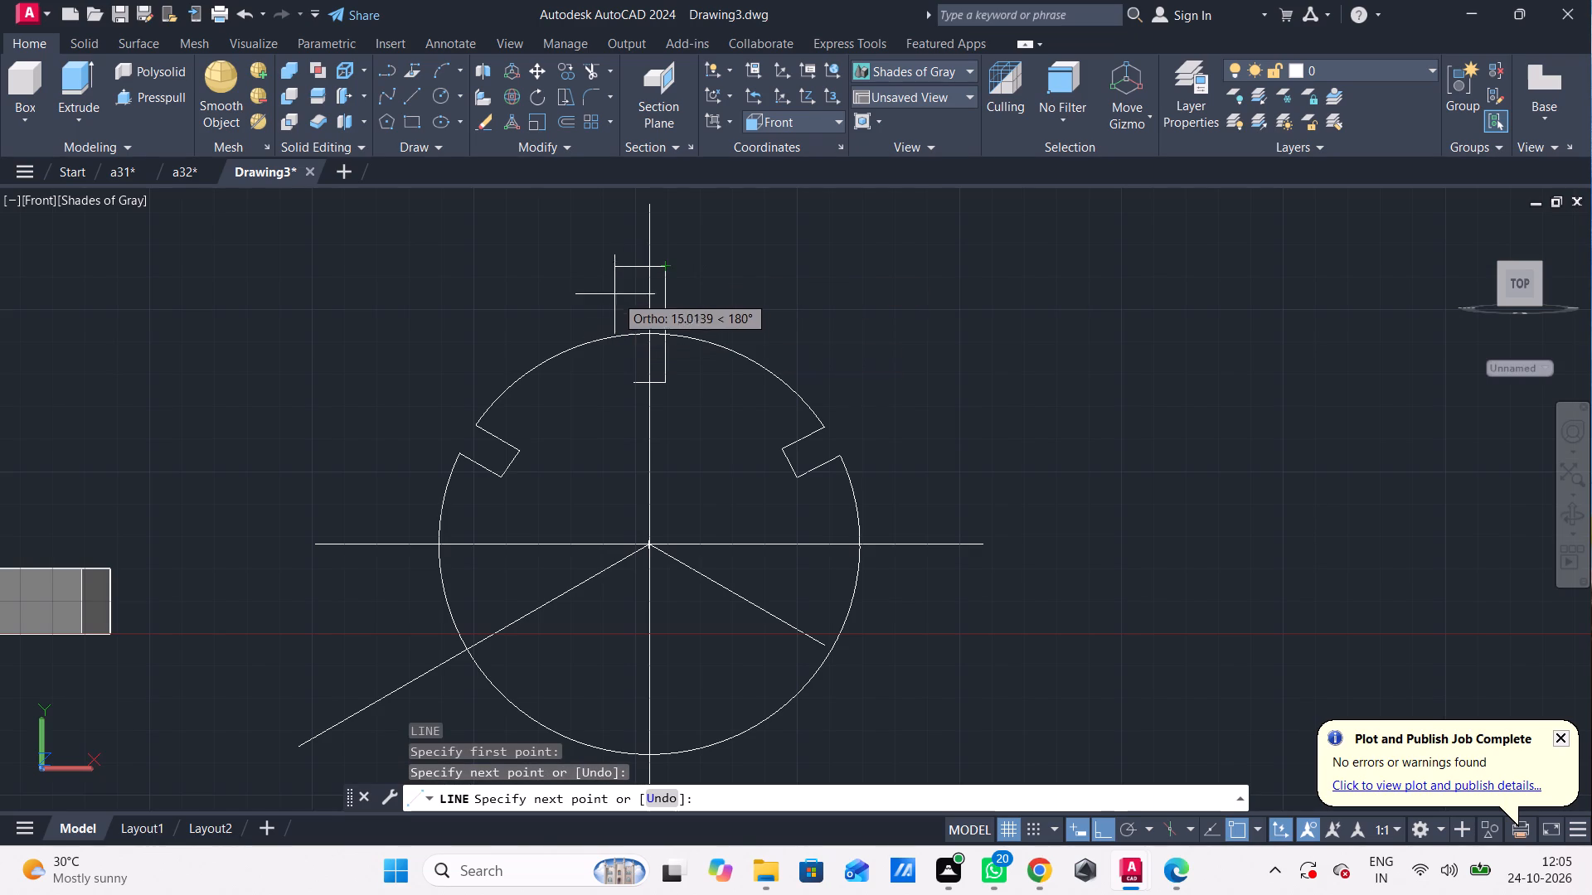
type("10")
key("Return")
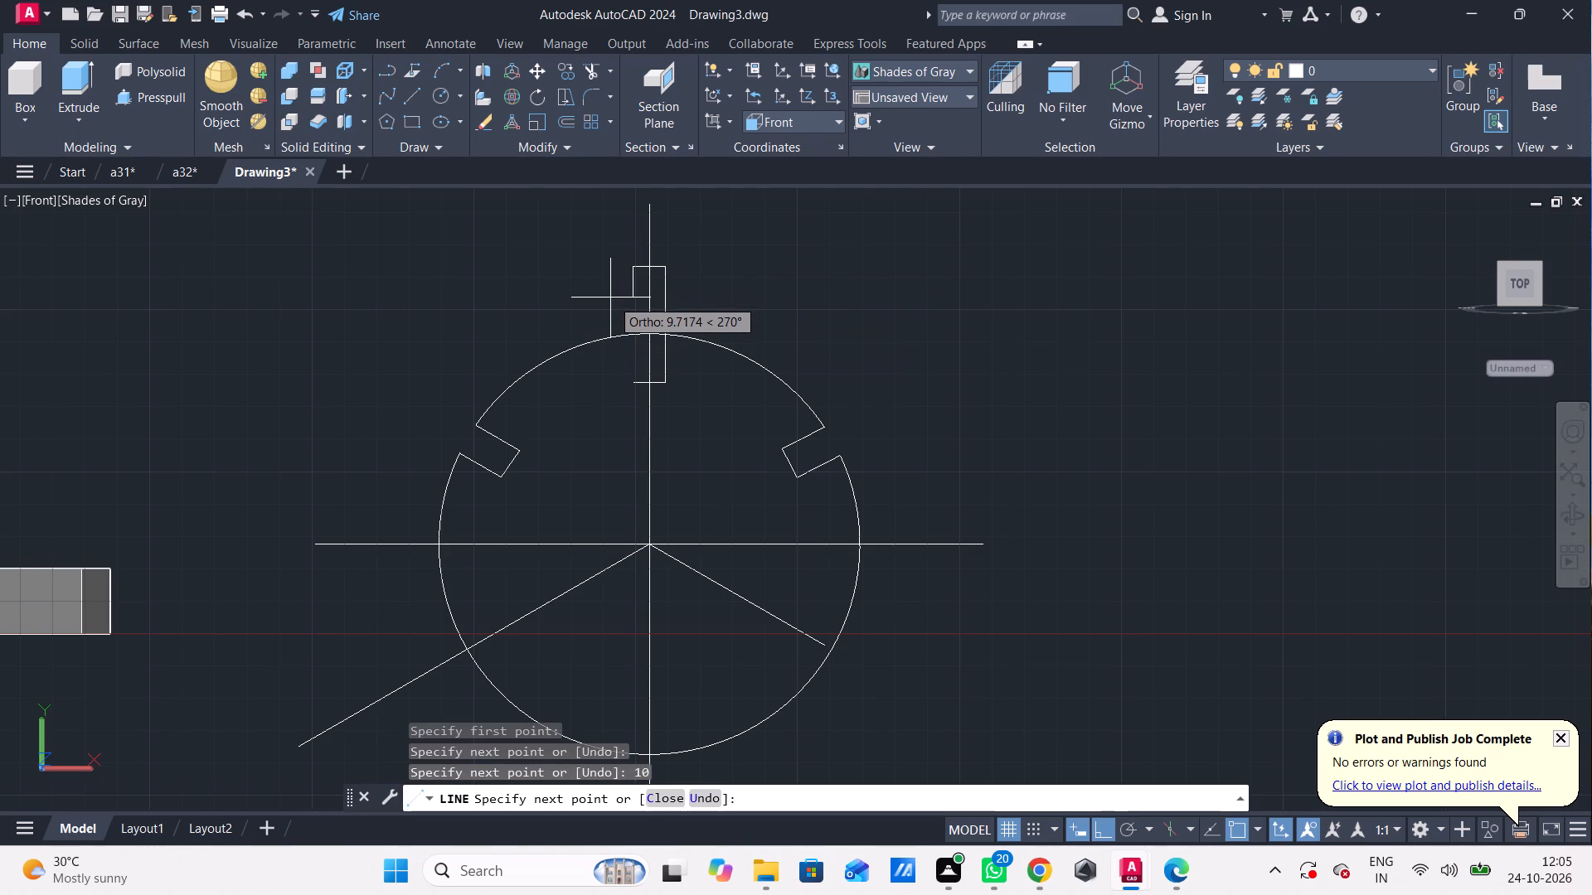
left_click_drag(636, 378, 636, 385)
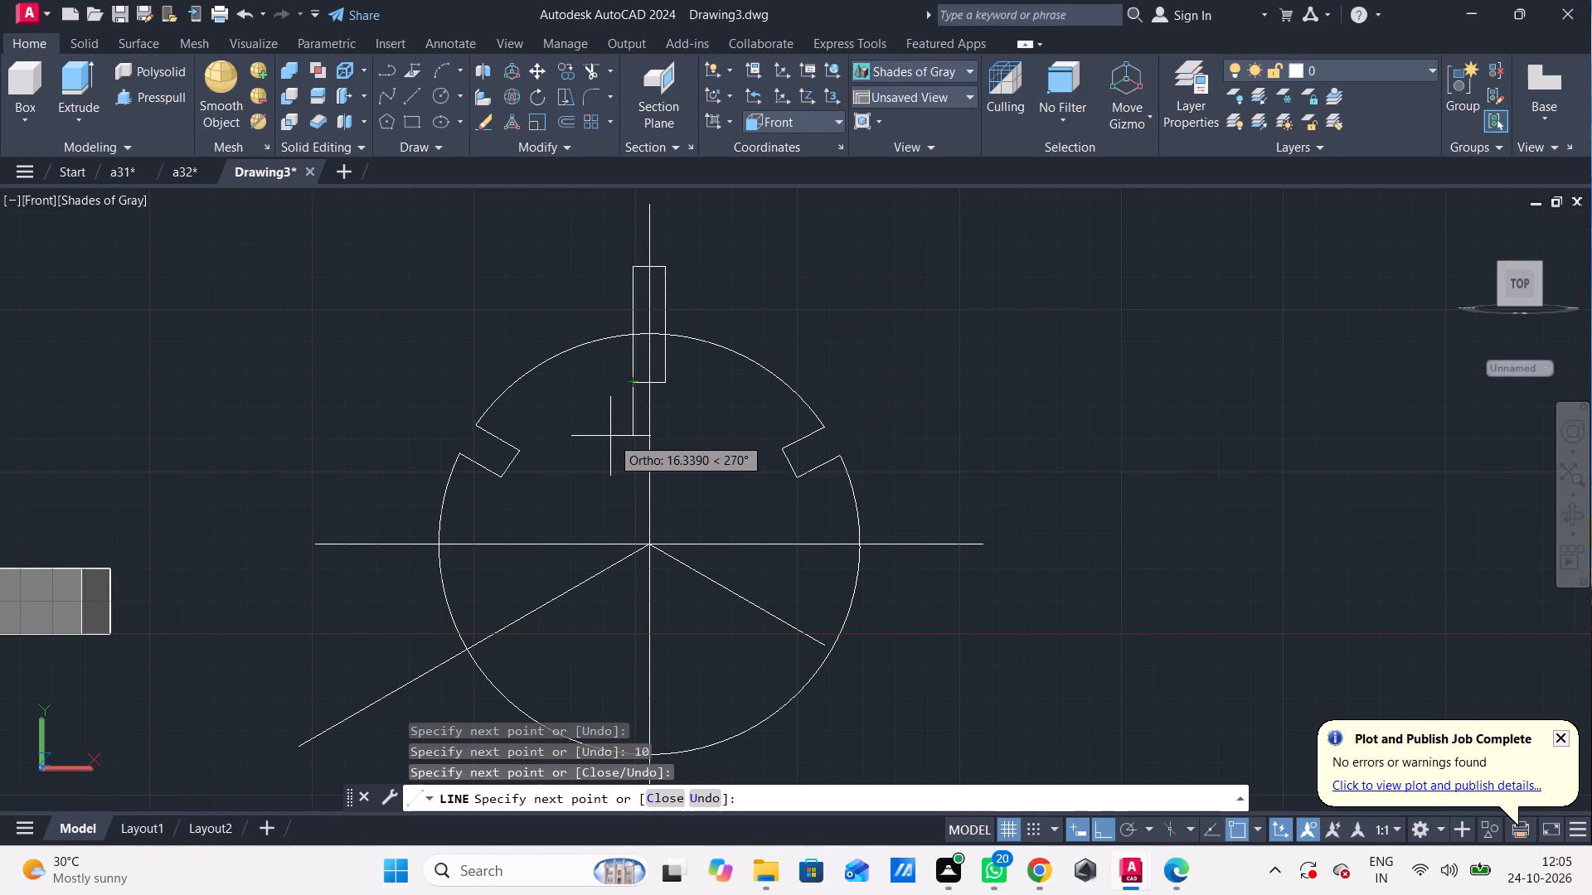
key("Escape")
Trim the top slot open, removing the mouth arc, the centreline within and above the slot, and the outline outside the circle.
type("tr")
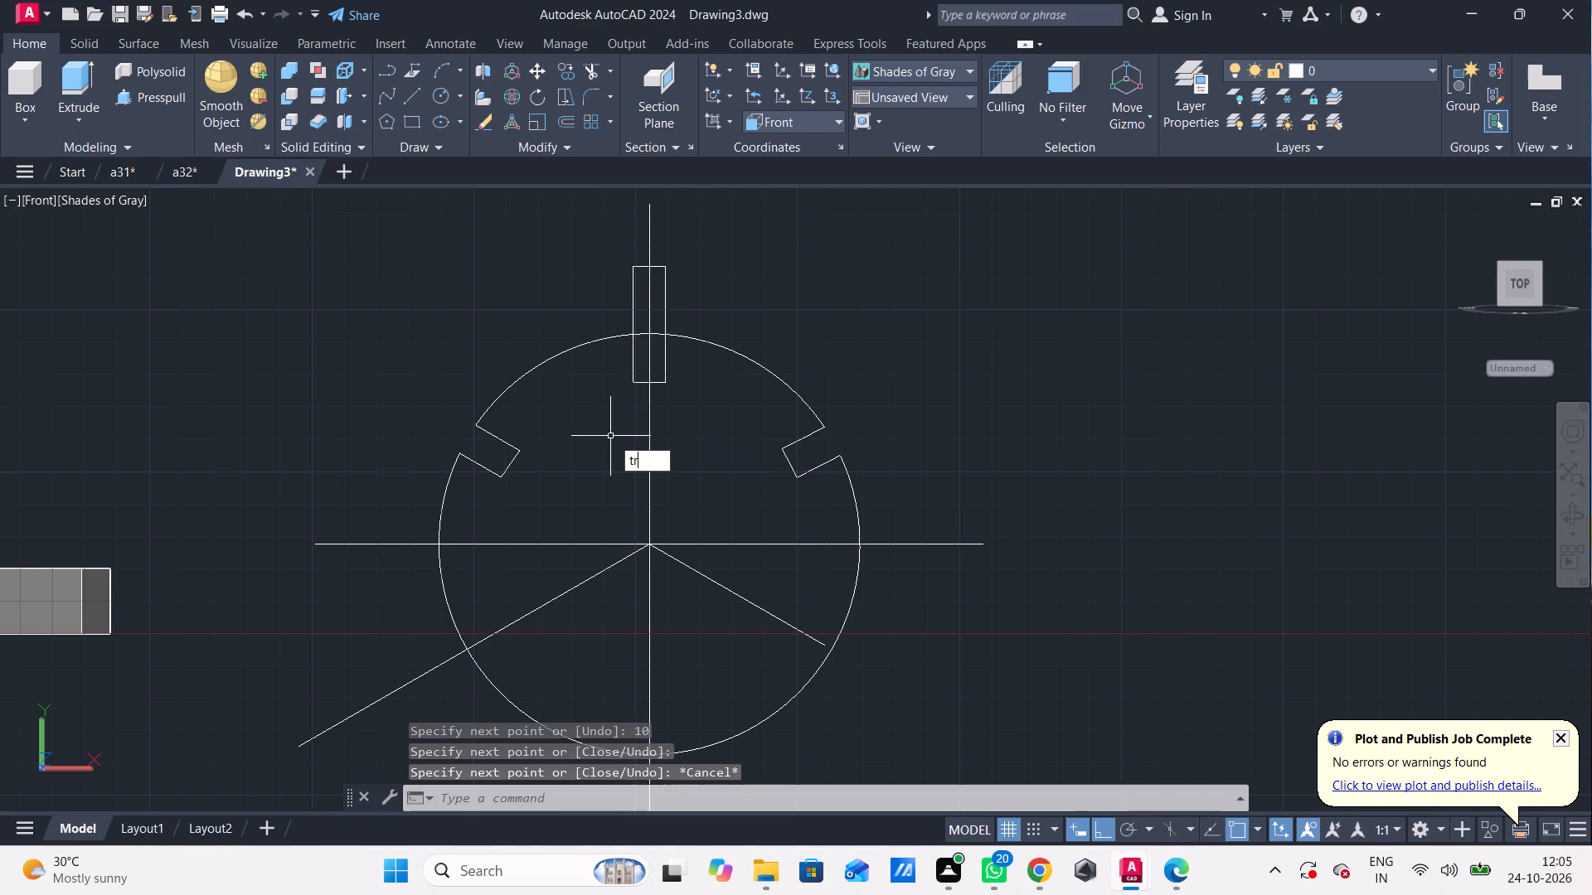
key("space")
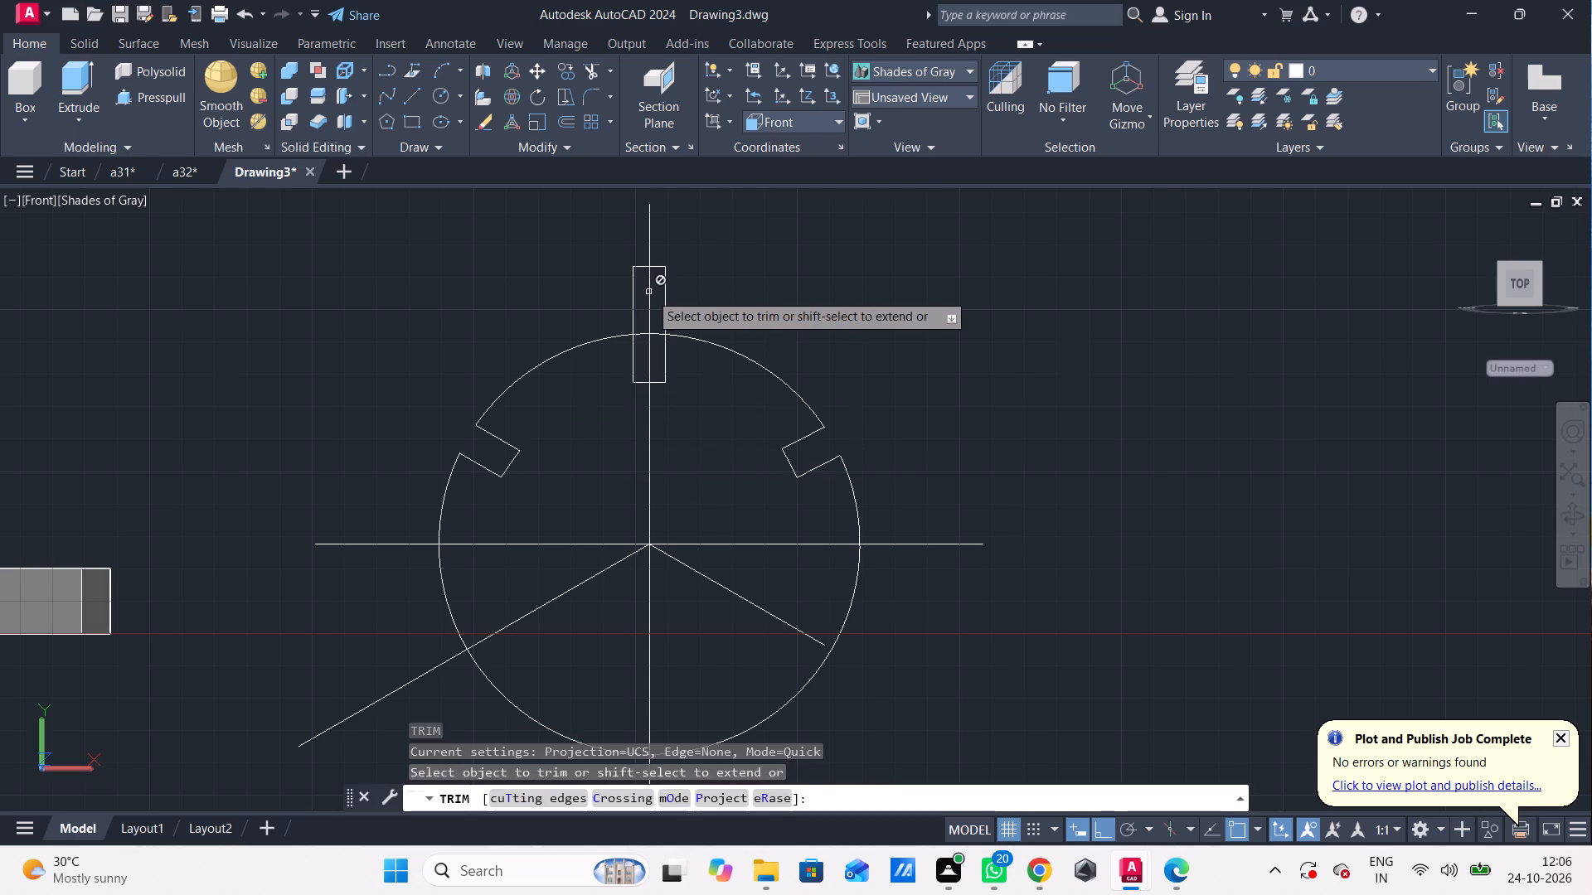
left_click_drag(597, 299, 726, 296)
left_click_drag(723, 294, 666, 317)
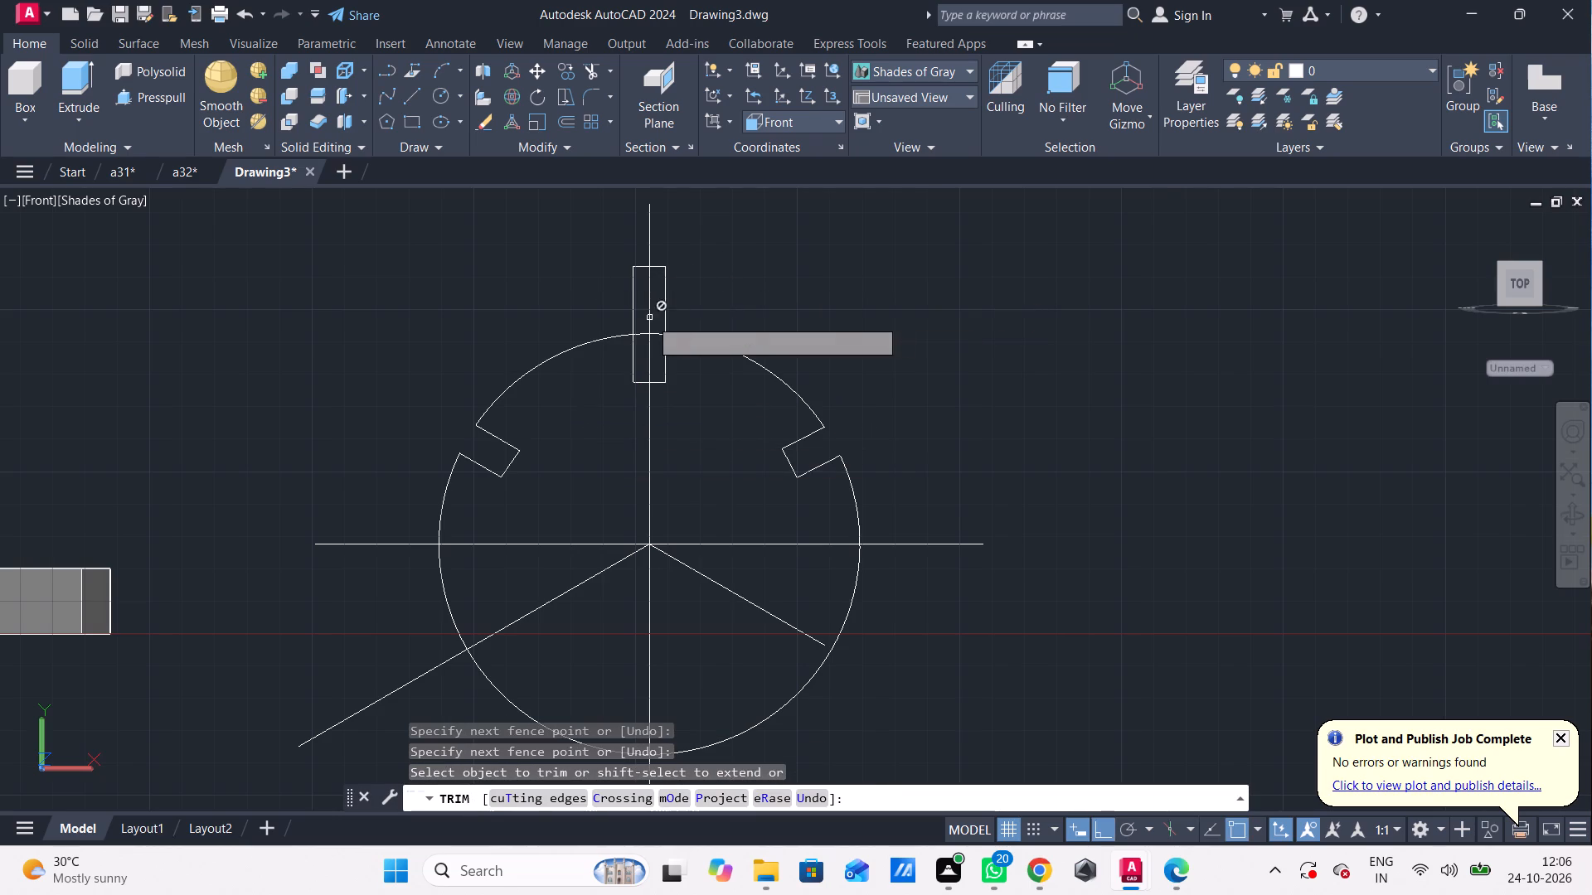
scroll(646, 322, "up", 2)
left_click_drag(789, 234, 522, 277)
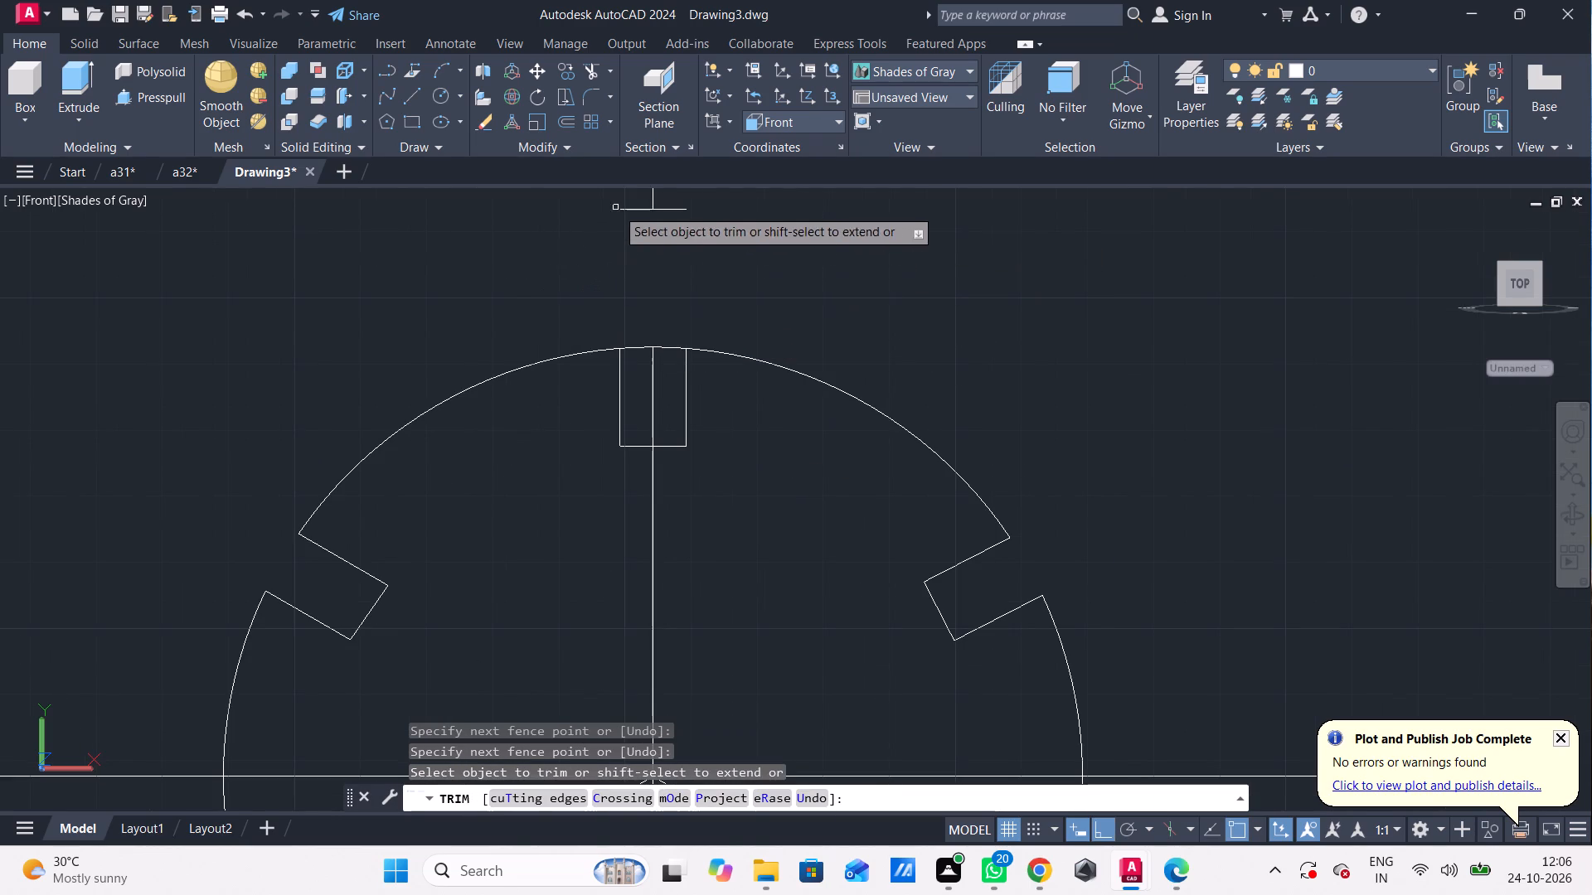
left_click_drag(641, 288, 661, 384)
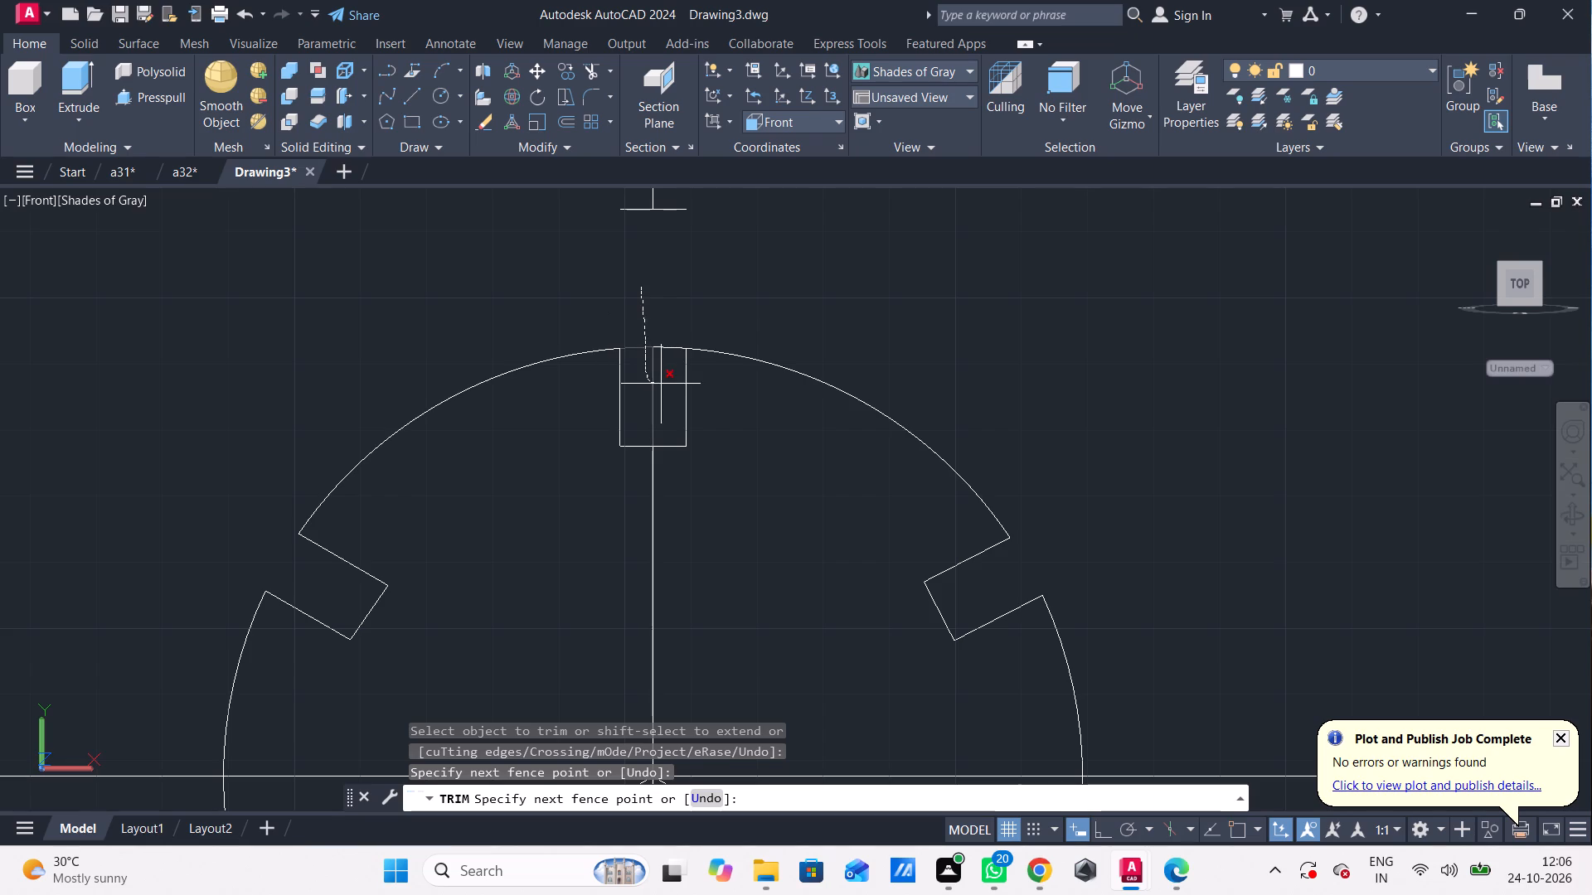
left_click_drag(661, 384, 673, 328)
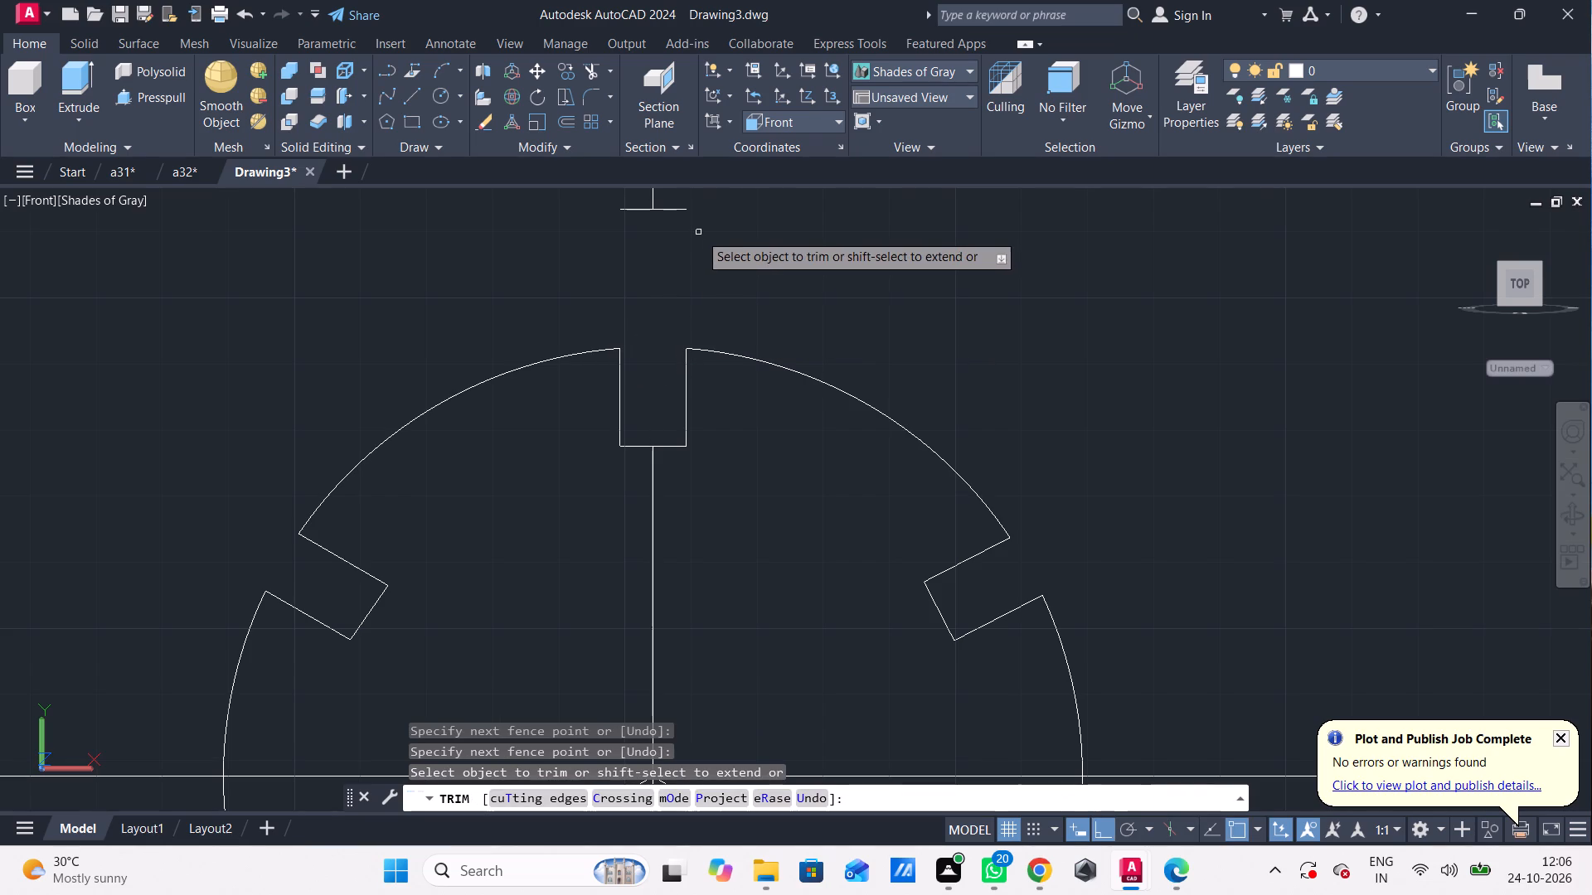
scroll(699, 233, "down", 1)
middle_click_drag(699, 230, 707, 338)
left_click_drag(758, 234, 680, 313)
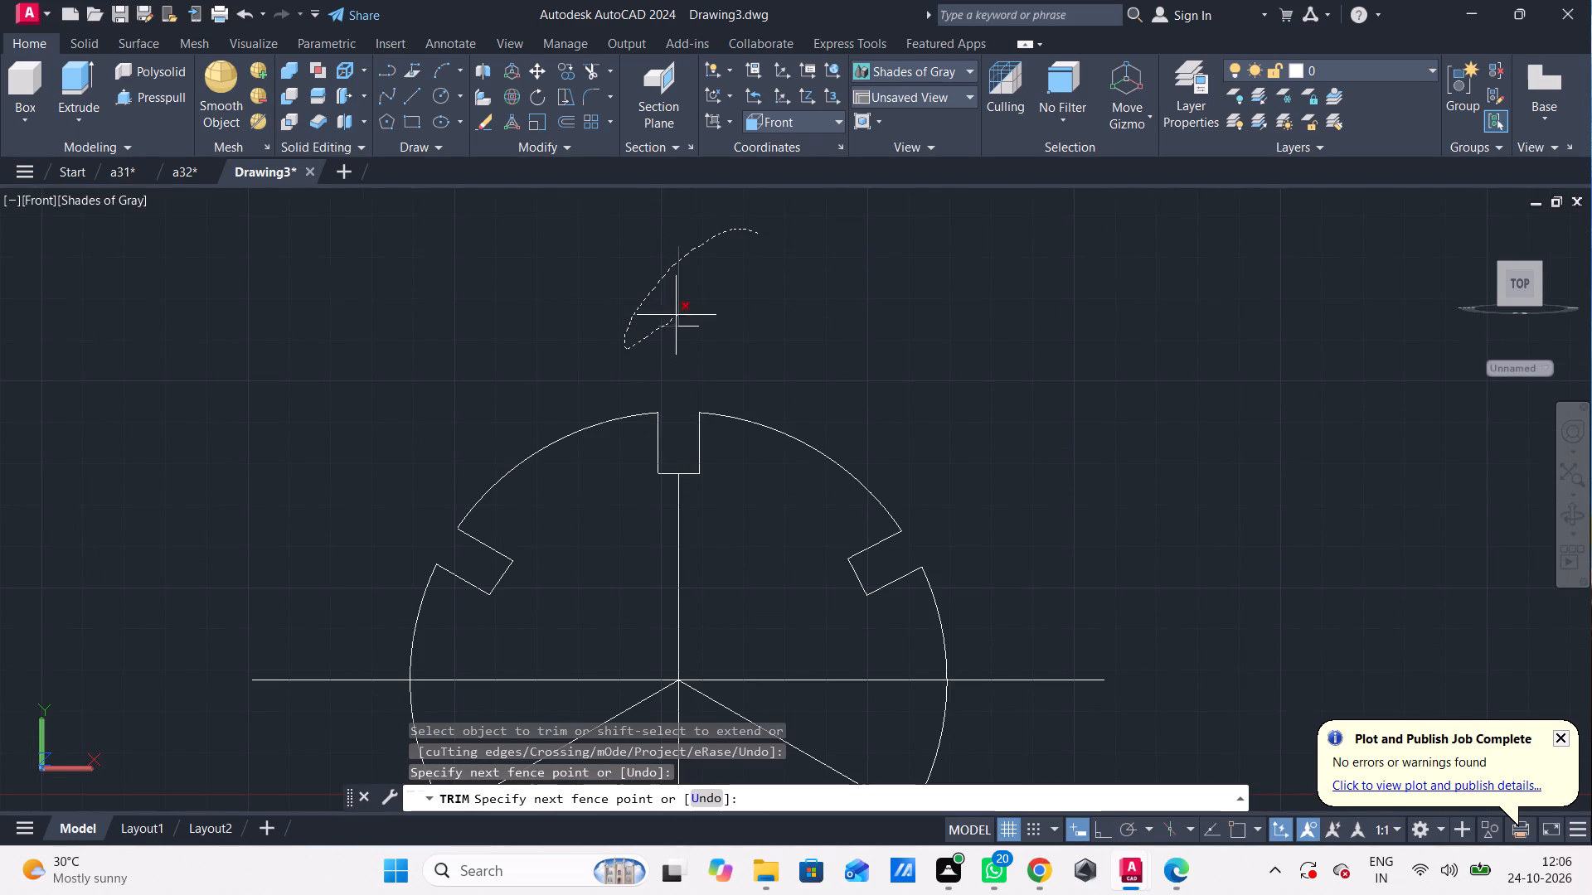
left_click_drag(680, 313, 681, 311)
left_click(688, 309)
Trim away the horizontal centreline inside the circle on both sides of the centre.
scroll(692, 313, "down", 2)
left_click(700, 401)
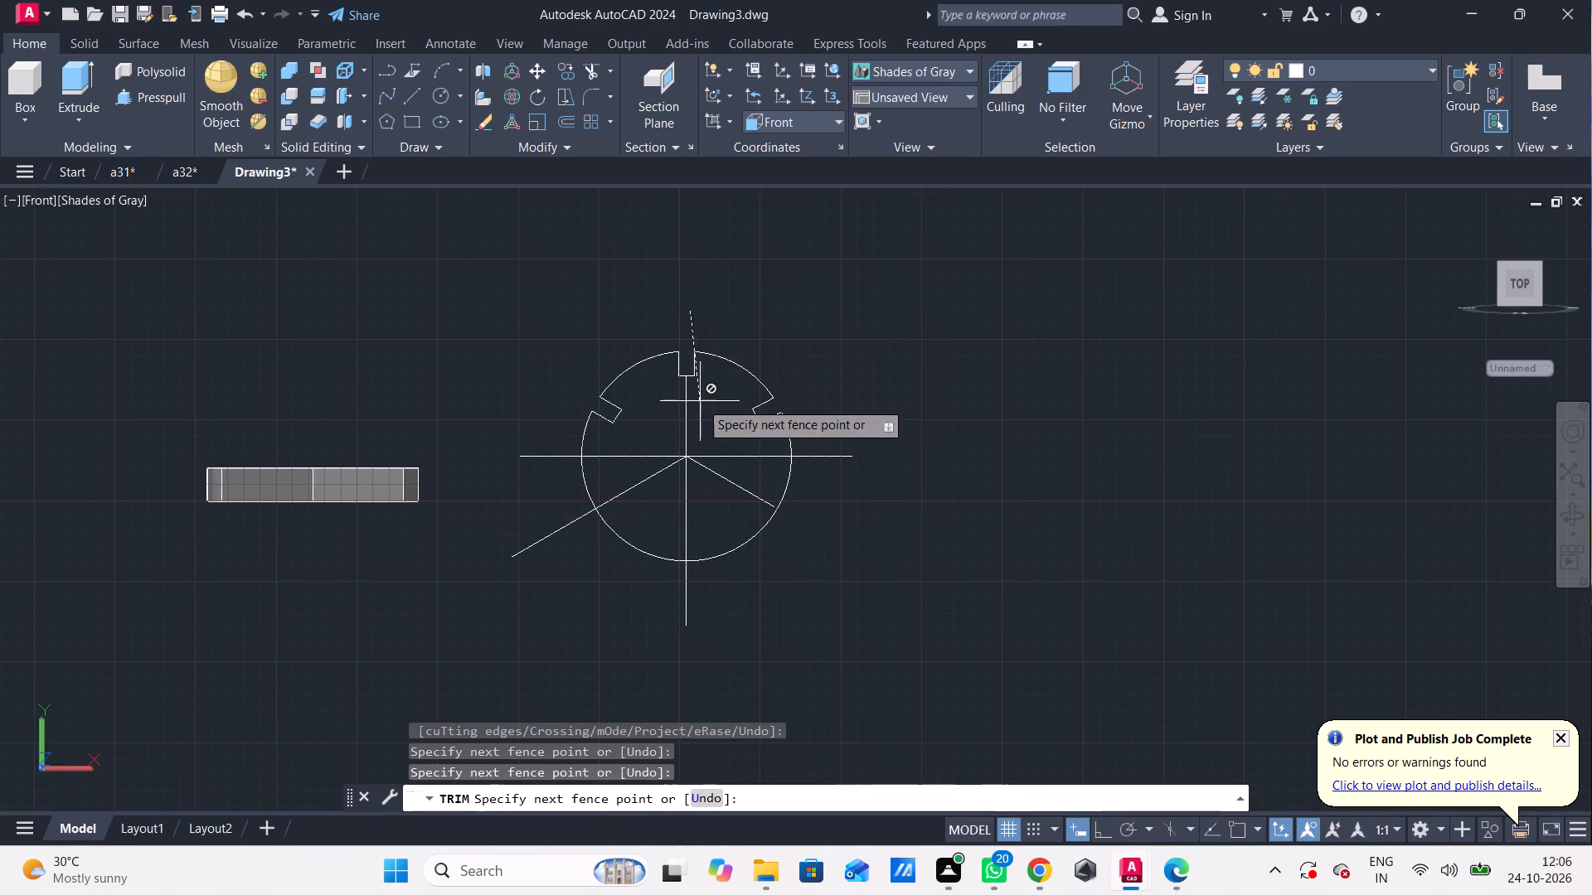
left_click_drag(700, 402, 667, 417)
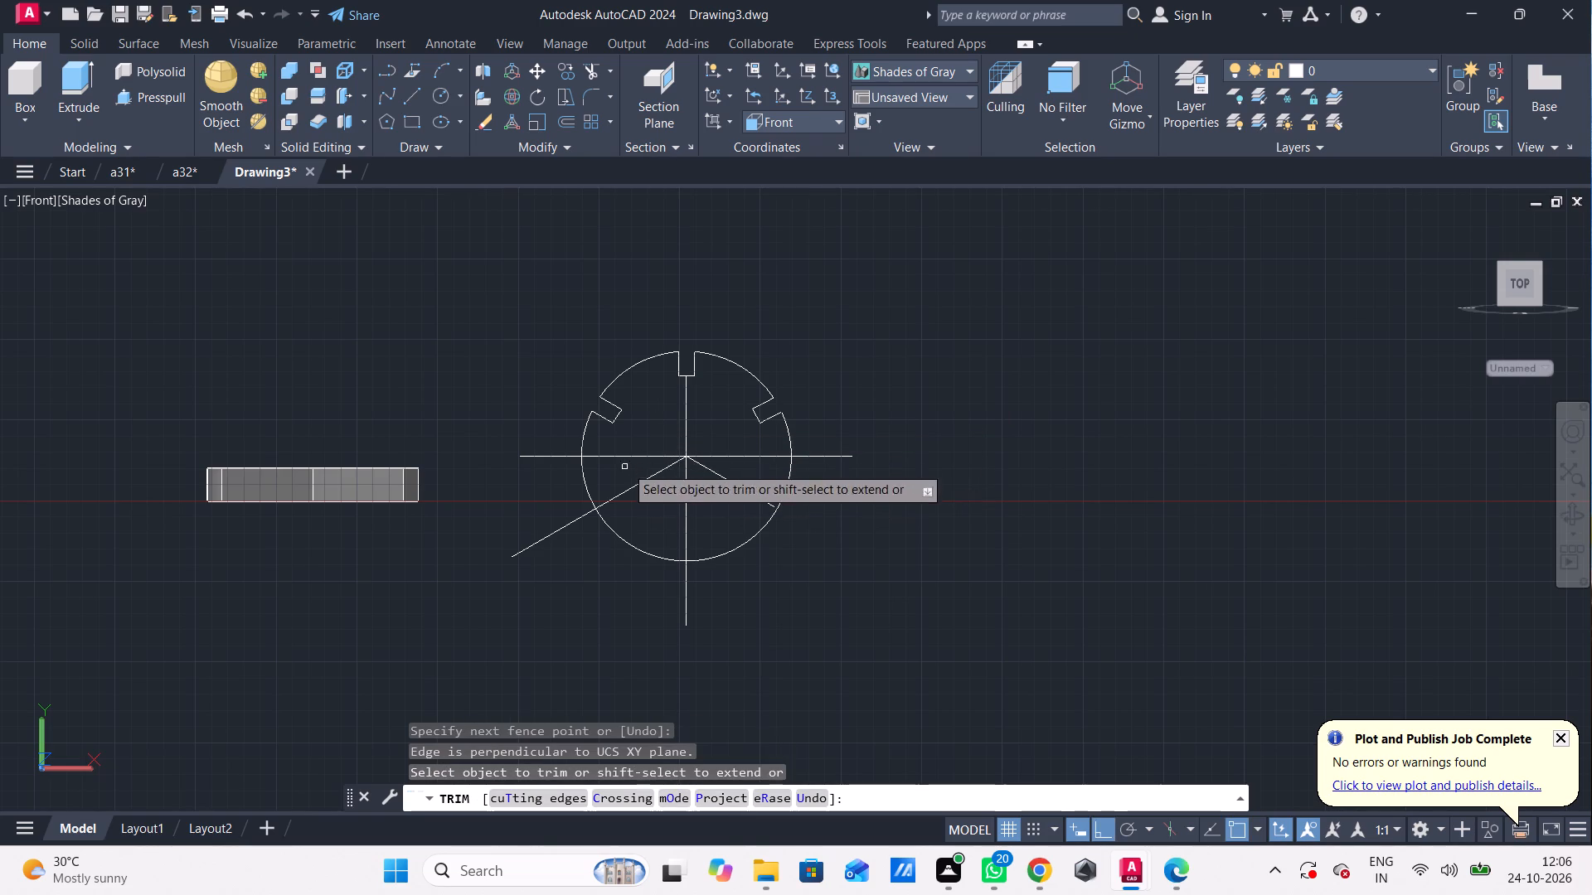
left_click_drag(629, 441, 625, 453)
left_click(614, 475)
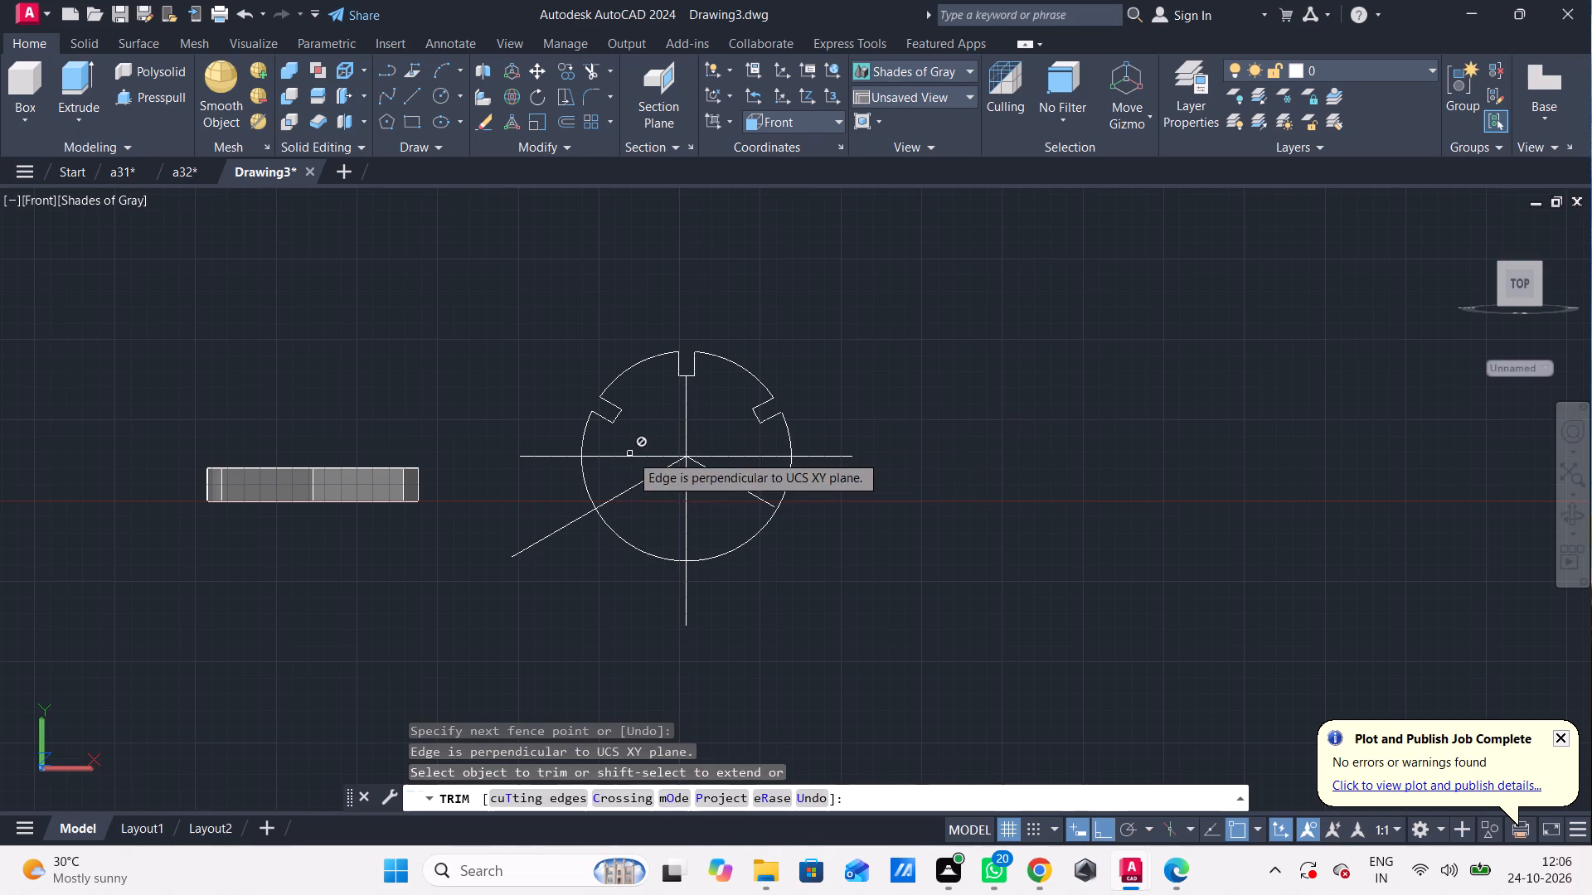
scroll(638, 430, "up", 1)
left_click_drag(638, 430, 633, 453)
scroll(616, 466, "up", 2)
left_click_drag(642, 427, 641, 443)
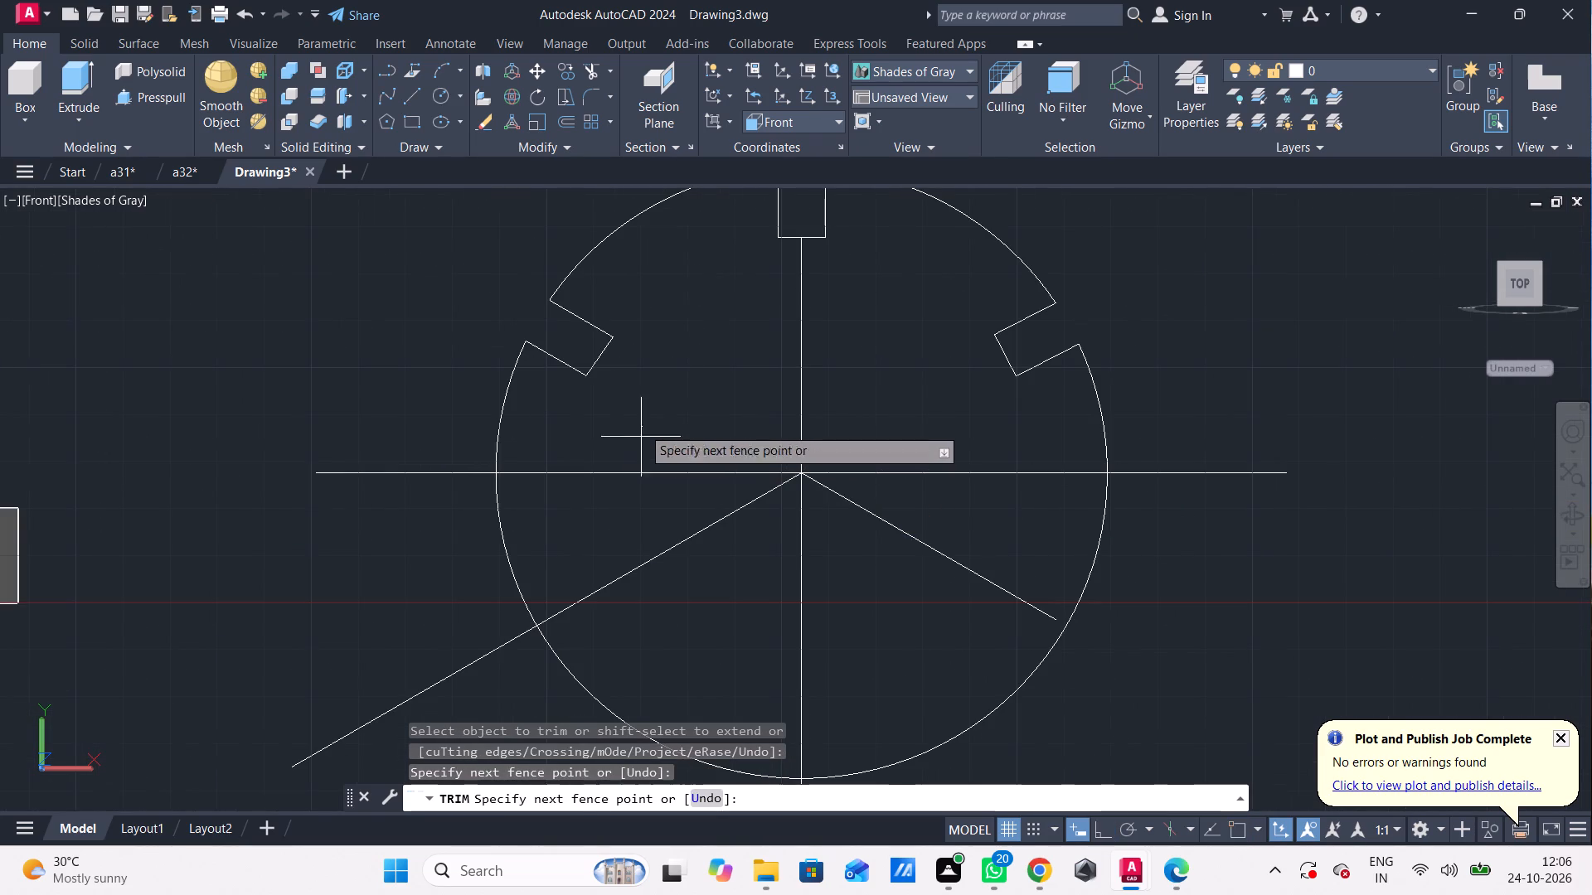
left_click_drag(641, 443, 619, 490)
scroll(625, 465, "up", 2)
left_click_drag(654, 439, 612, 532)
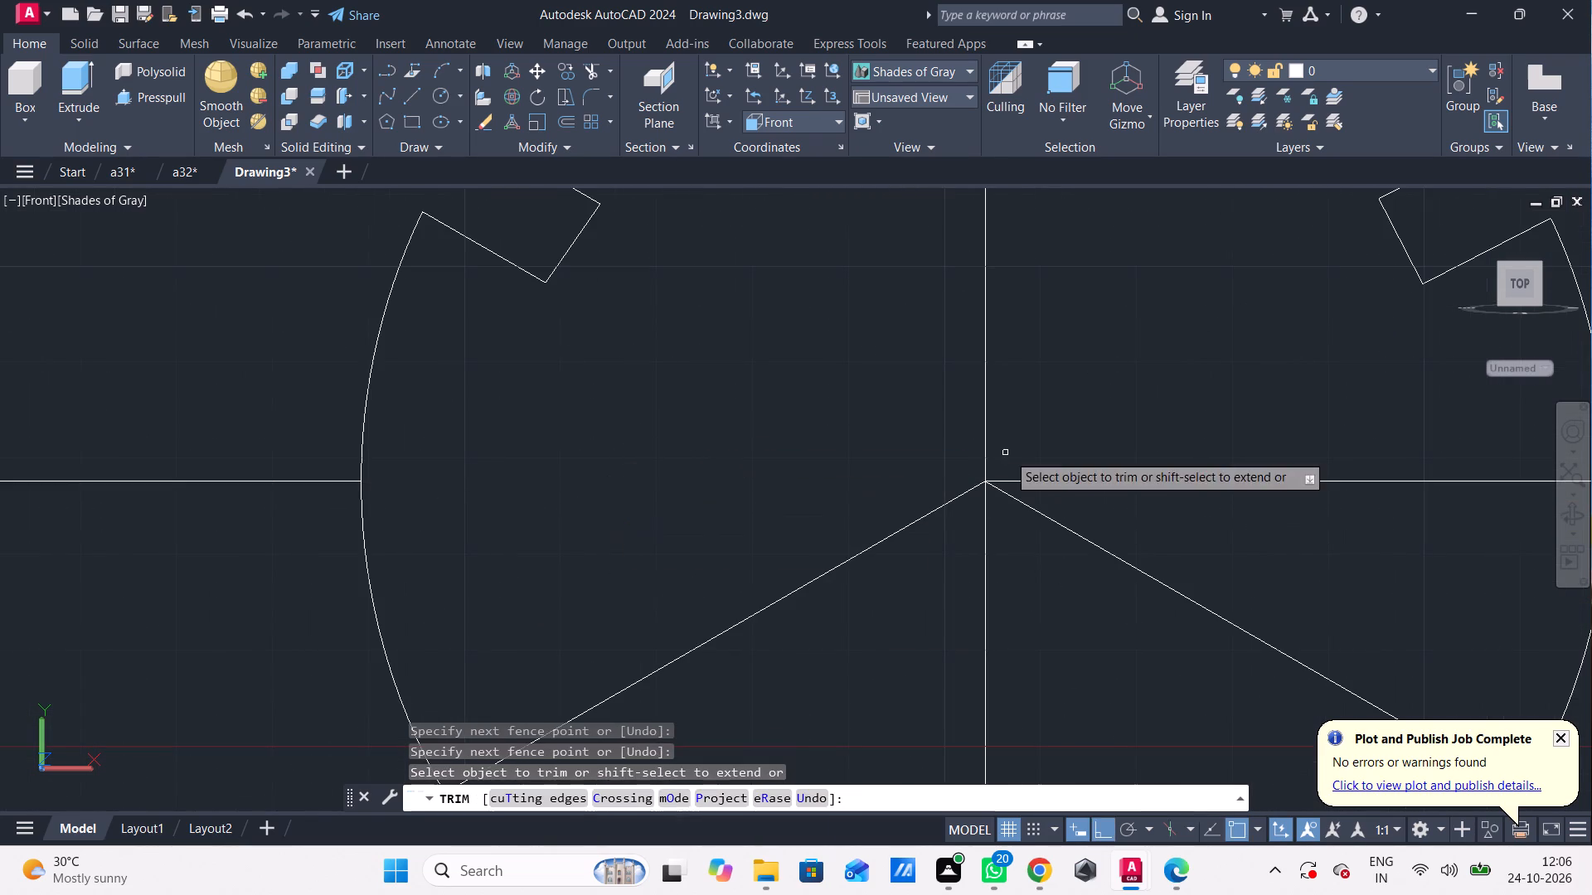
left_click_drag(1099, 429, 1149, 499)
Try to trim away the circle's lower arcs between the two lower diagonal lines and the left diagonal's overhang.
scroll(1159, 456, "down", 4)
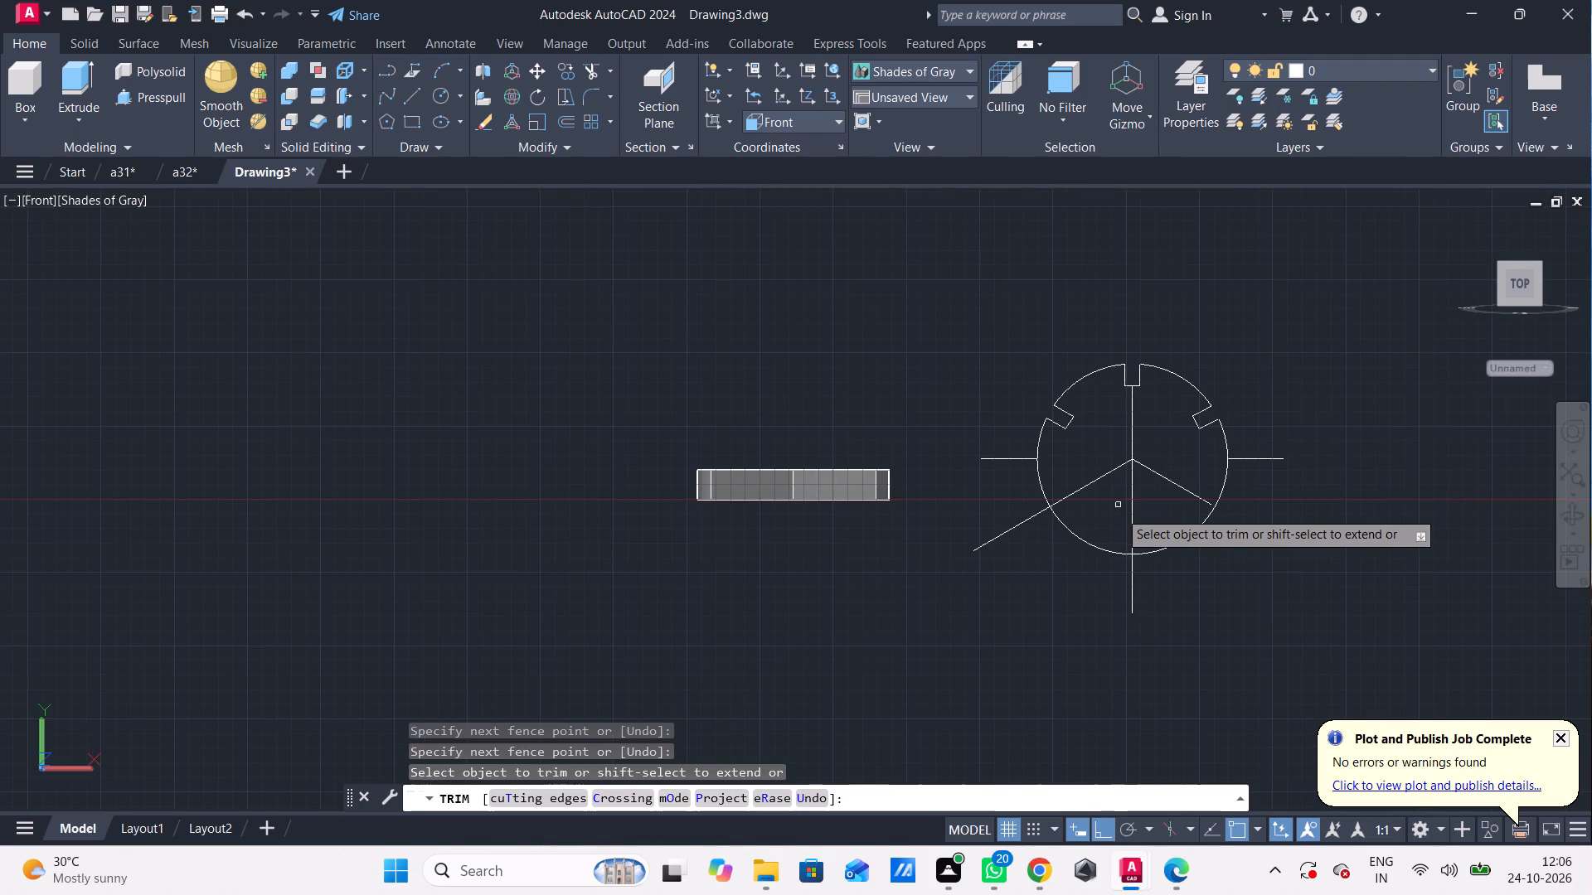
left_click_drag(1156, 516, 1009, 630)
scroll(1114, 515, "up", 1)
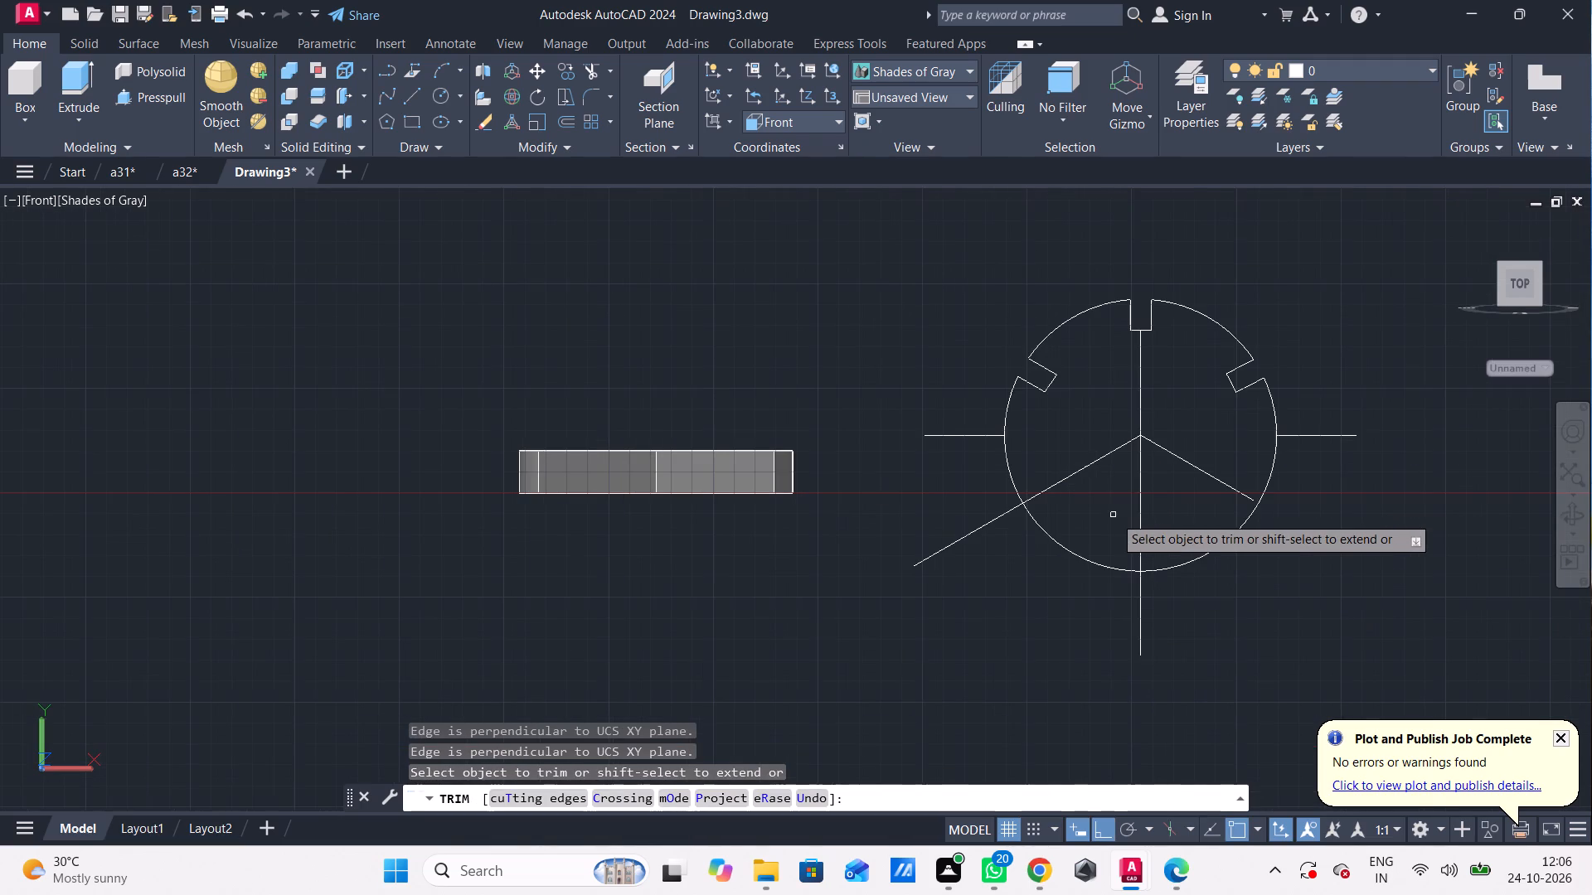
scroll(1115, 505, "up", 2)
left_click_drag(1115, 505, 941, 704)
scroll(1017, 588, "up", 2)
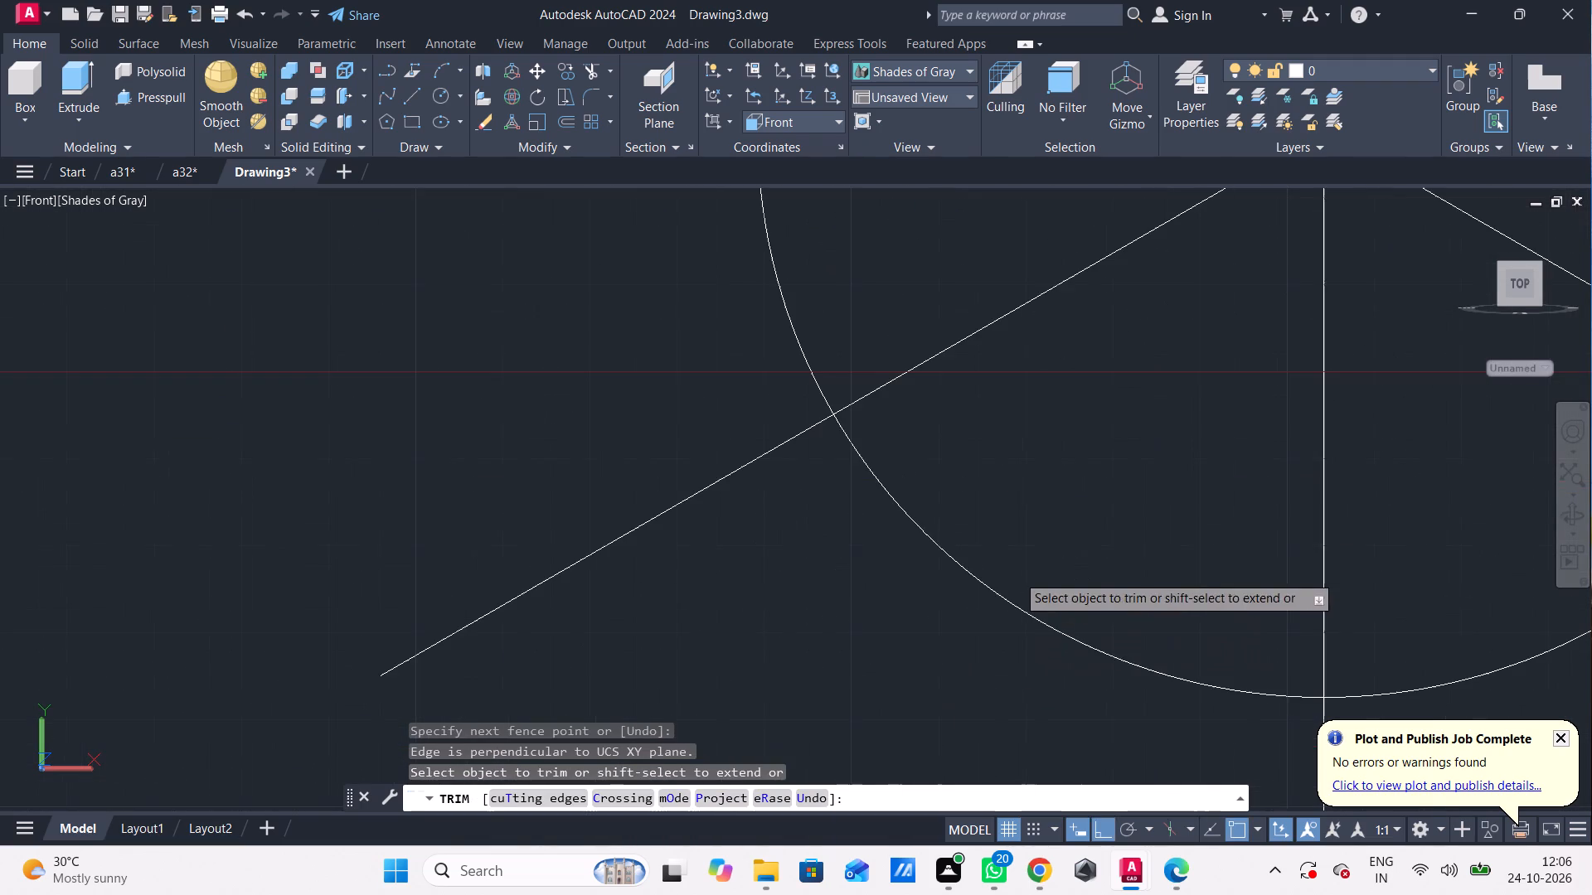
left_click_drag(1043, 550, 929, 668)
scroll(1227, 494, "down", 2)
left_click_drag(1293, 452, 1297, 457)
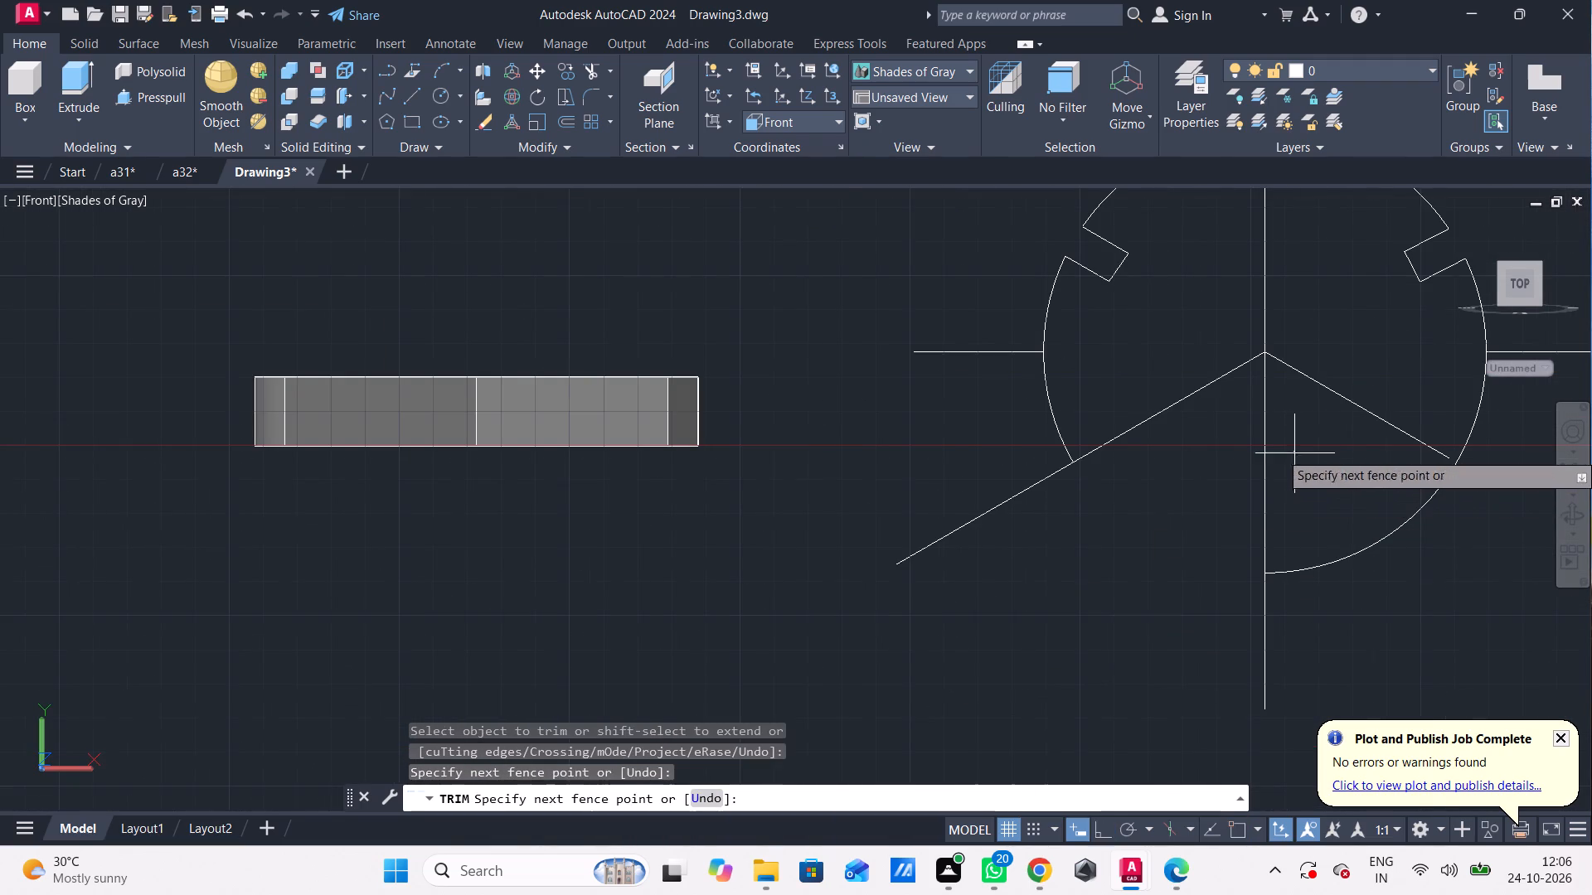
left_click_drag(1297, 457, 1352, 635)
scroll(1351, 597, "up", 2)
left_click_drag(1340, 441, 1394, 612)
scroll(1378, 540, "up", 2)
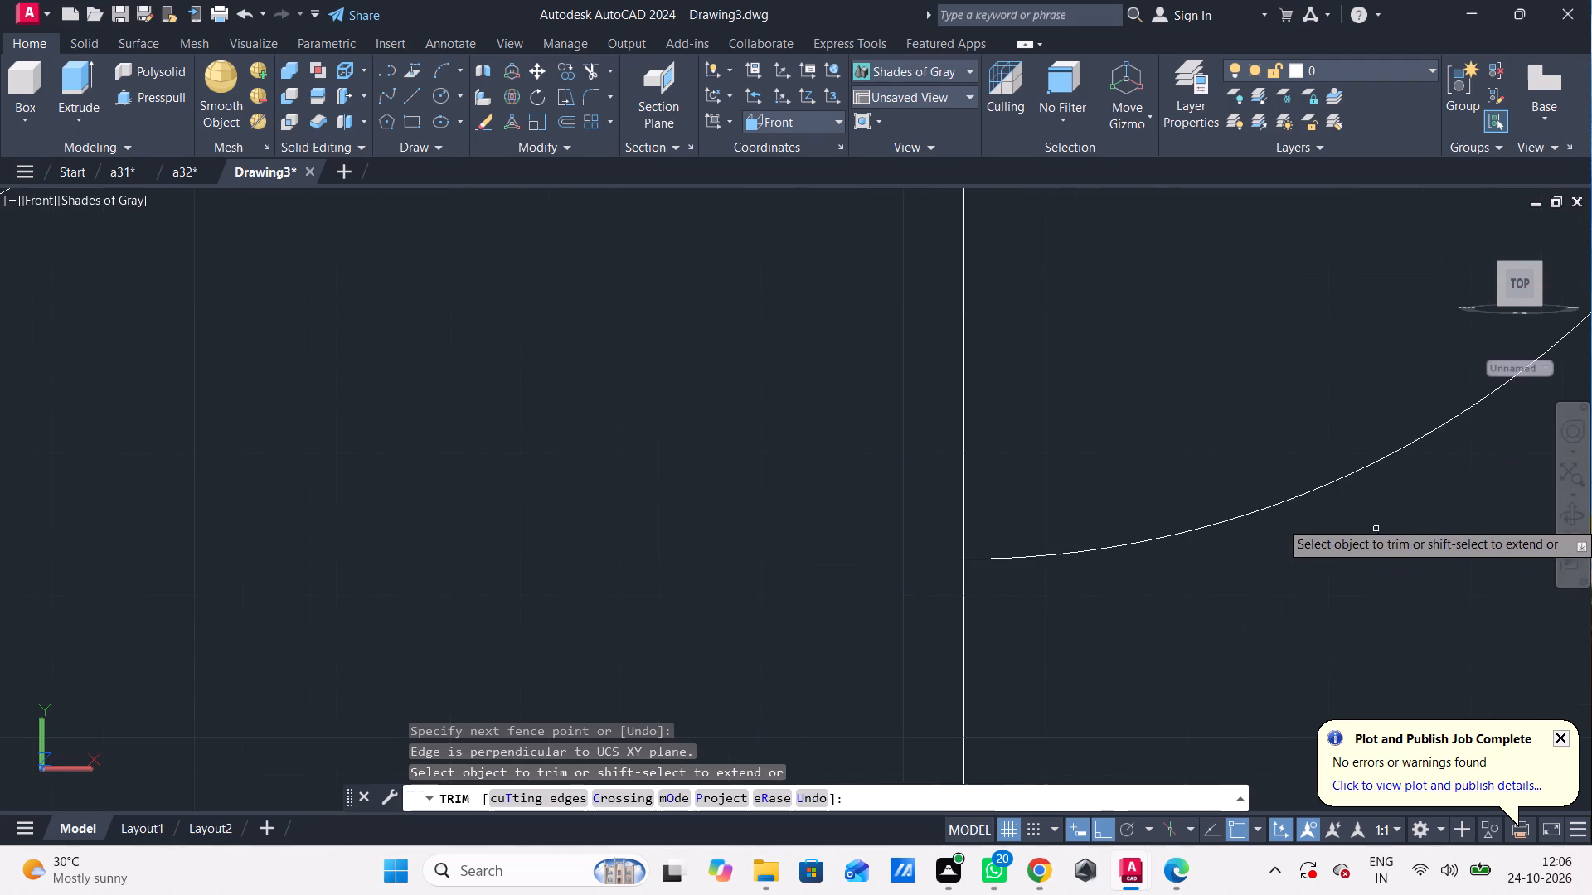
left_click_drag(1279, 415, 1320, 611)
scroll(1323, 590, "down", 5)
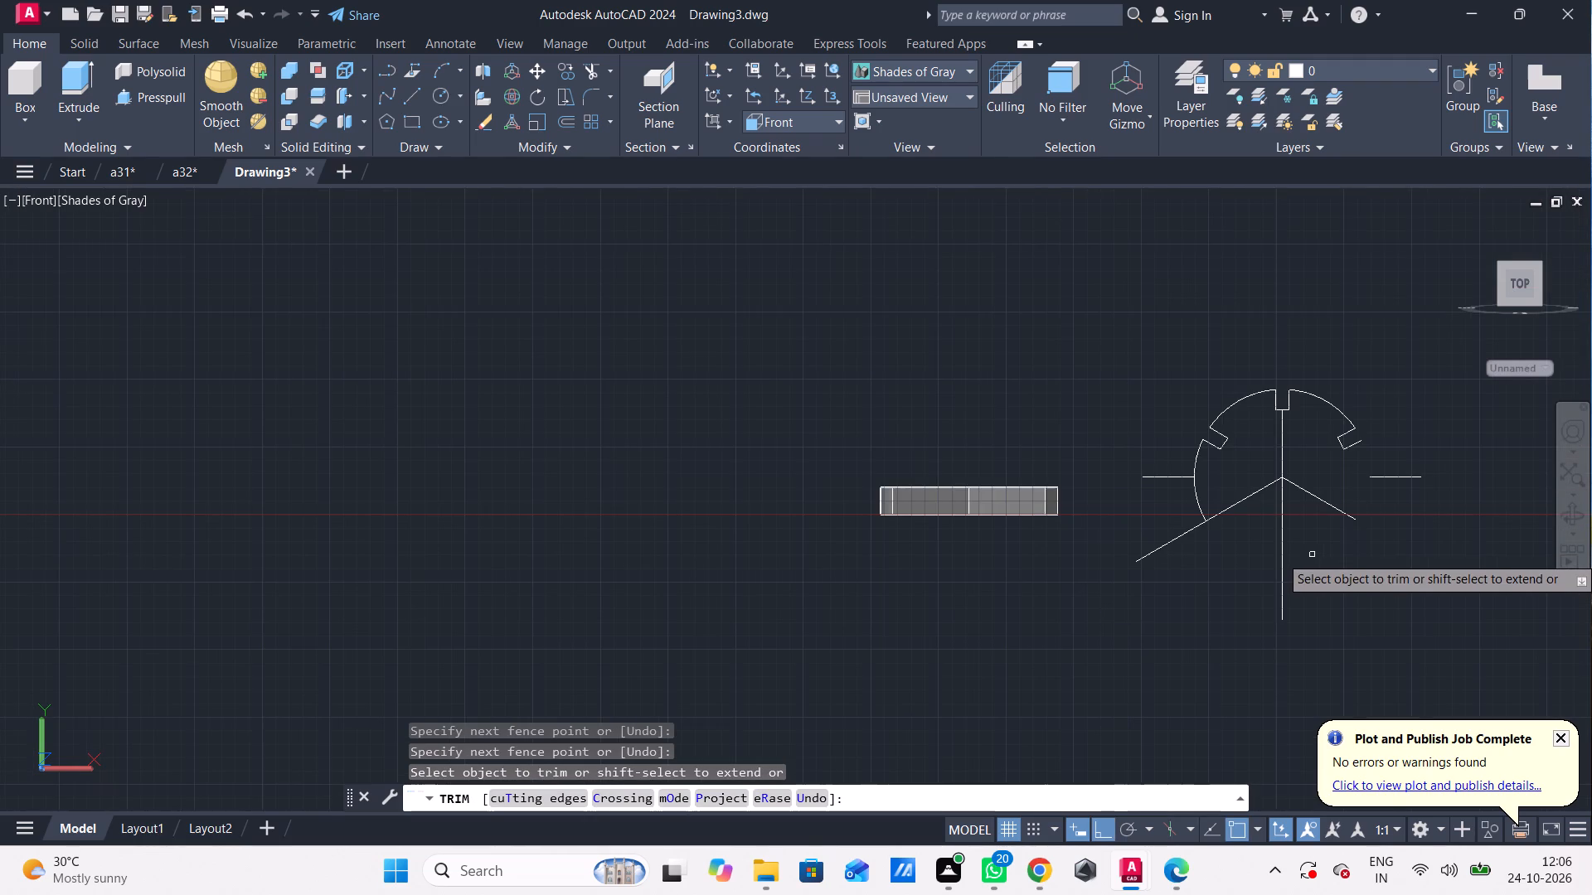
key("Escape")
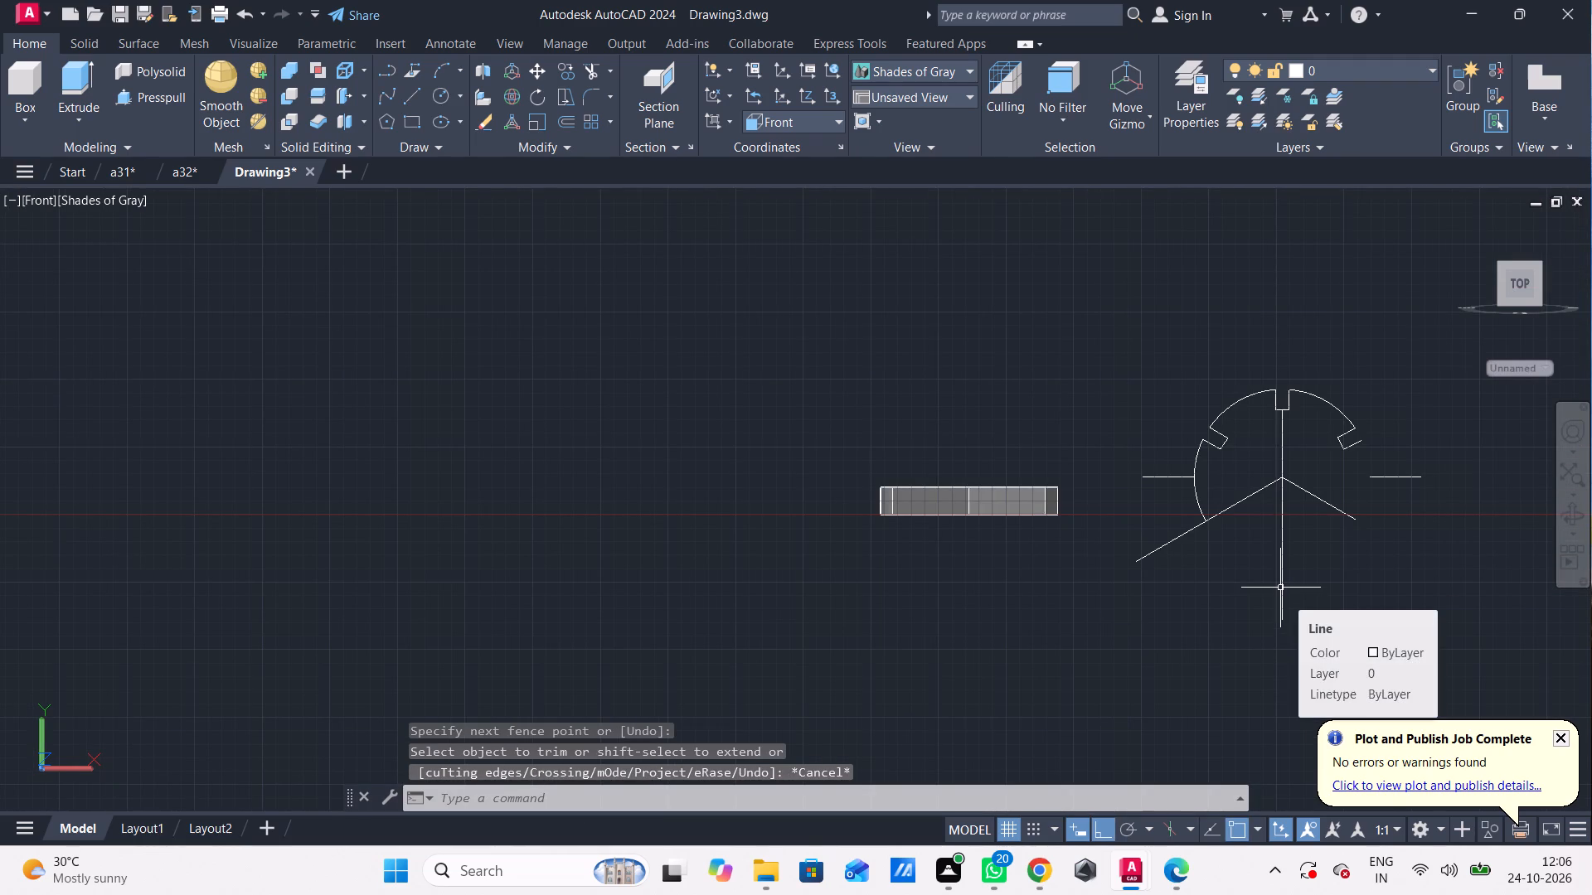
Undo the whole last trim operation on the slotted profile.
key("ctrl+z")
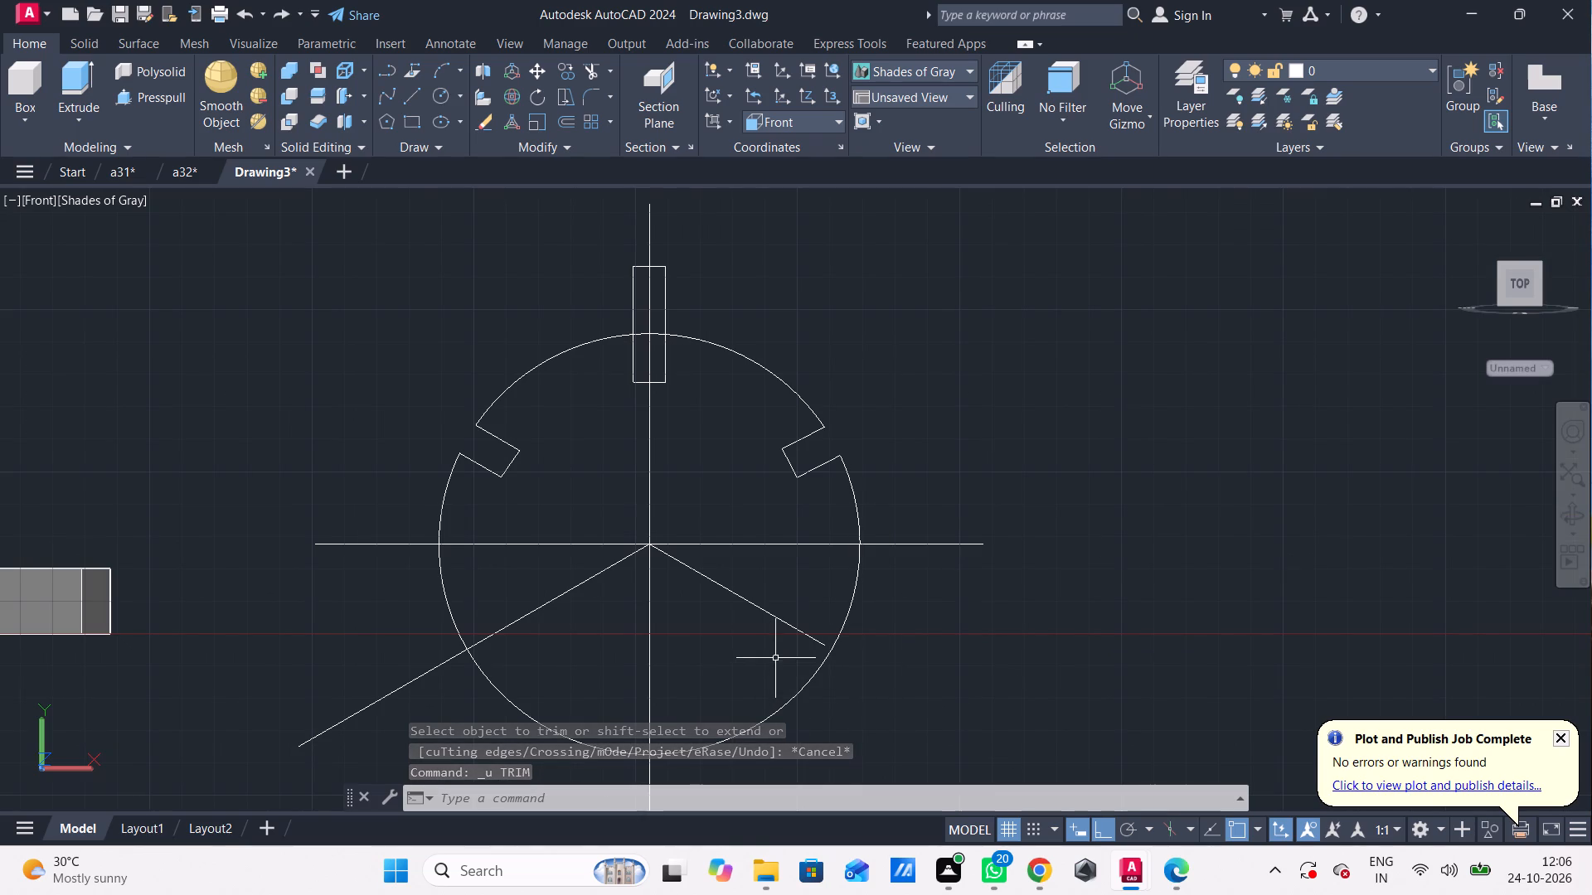
Lengthen the lower-right diagonal line along its own direction so its end extends past the circle.
left_click(792, 626)
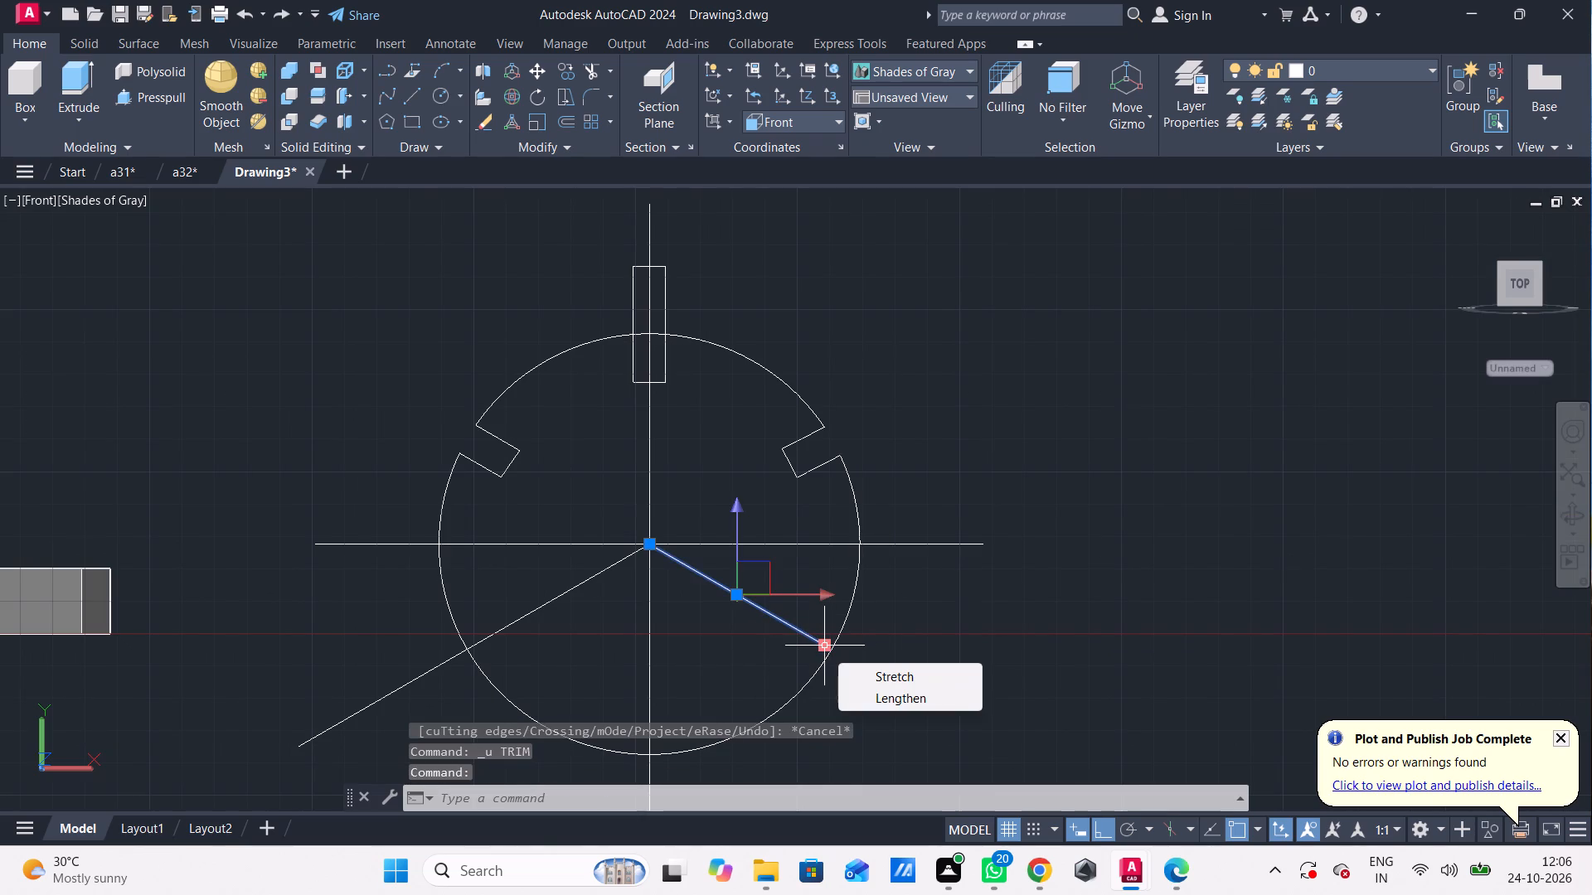
left_click(886, 701)
left_click(902, 701)
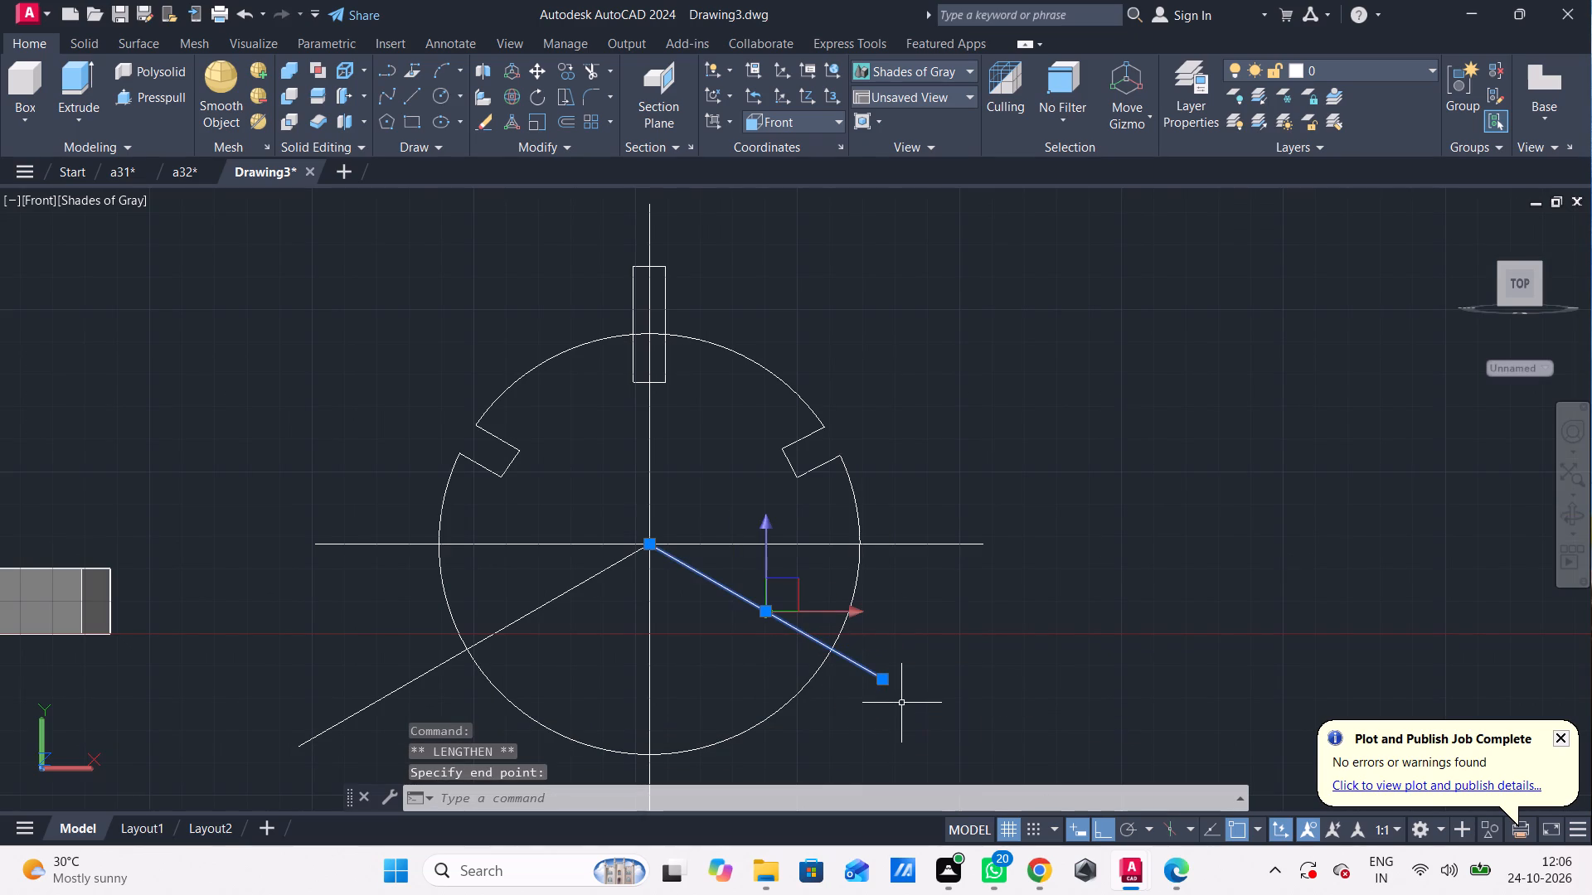
key("Escape")
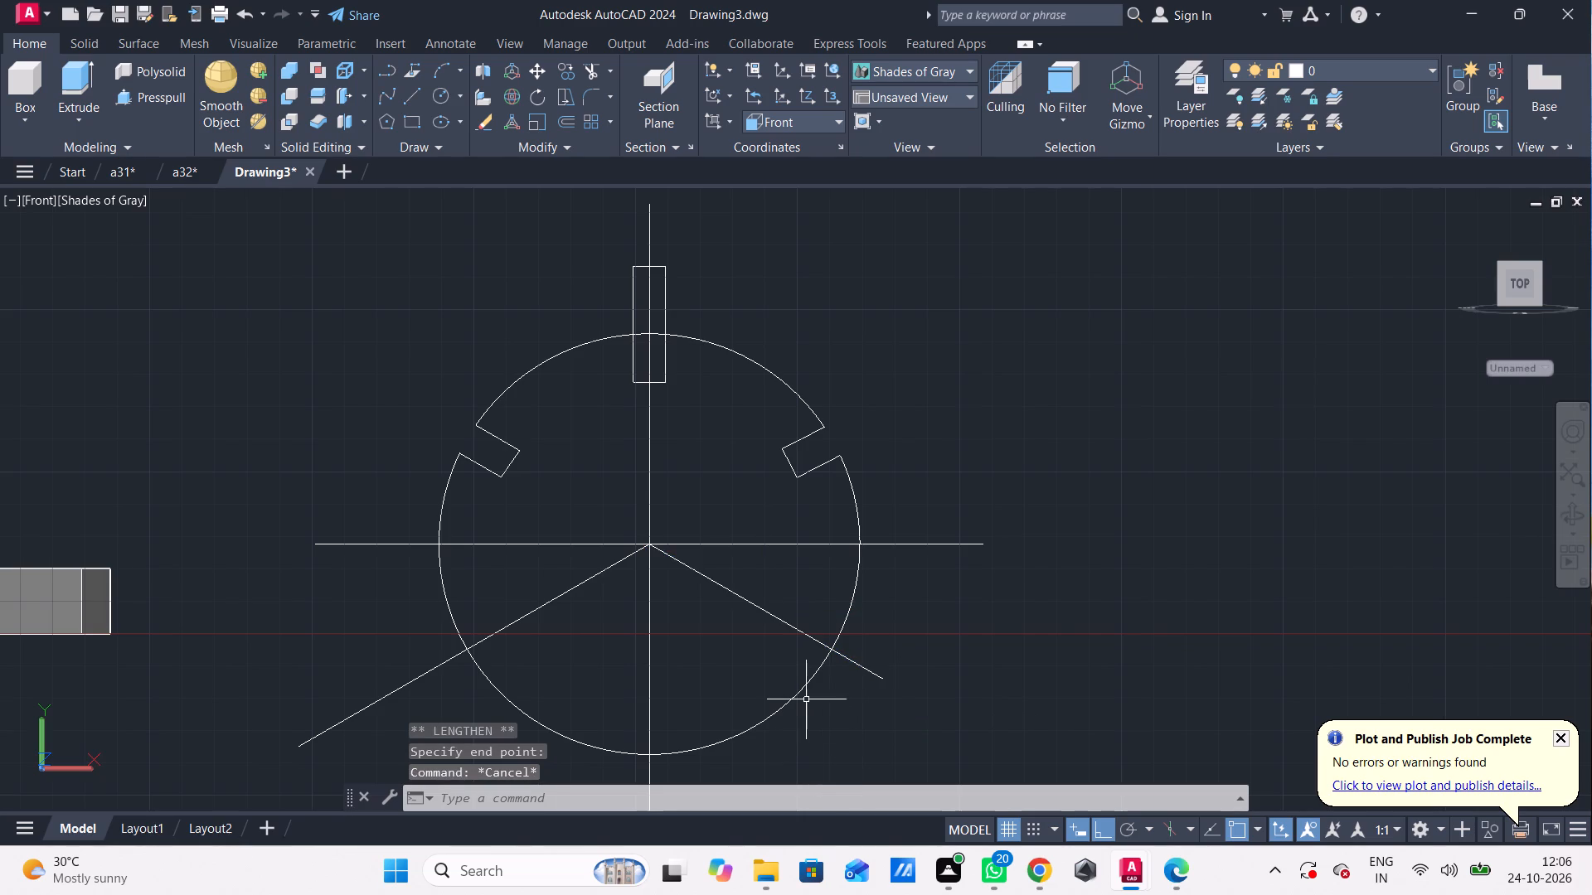
Trim away the circle's bottom arcs between the two lower diagonals and both diagonals' ends outside the circle.
type("tr")
key("space")
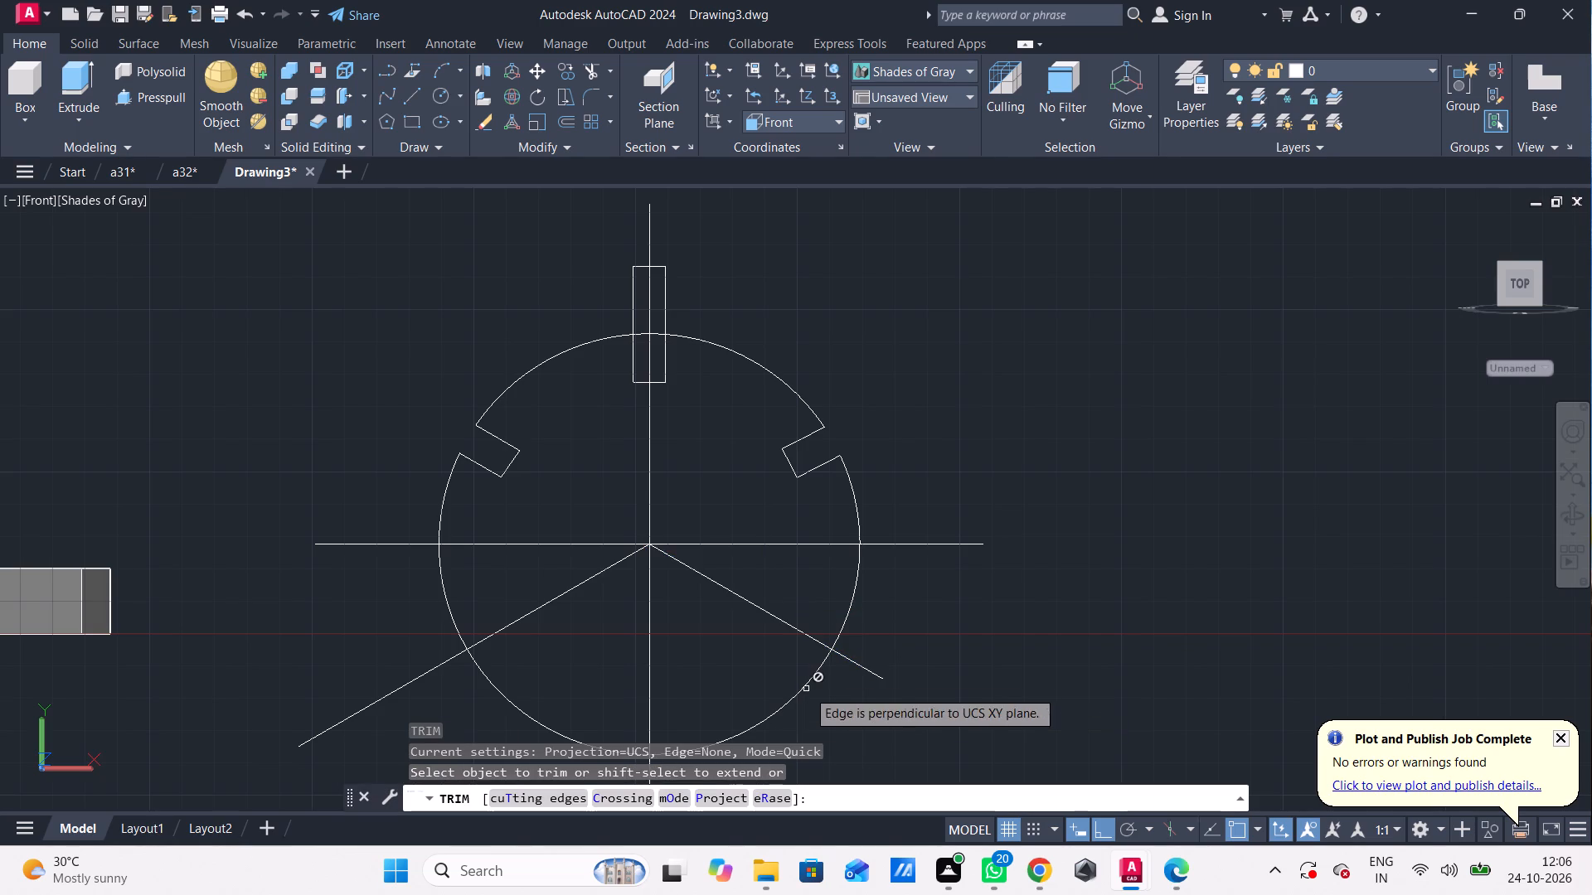
scroll(803, 677, "up", 4)
middle_click_drag(791, 660, 725, 471)
left_click(706, 434)
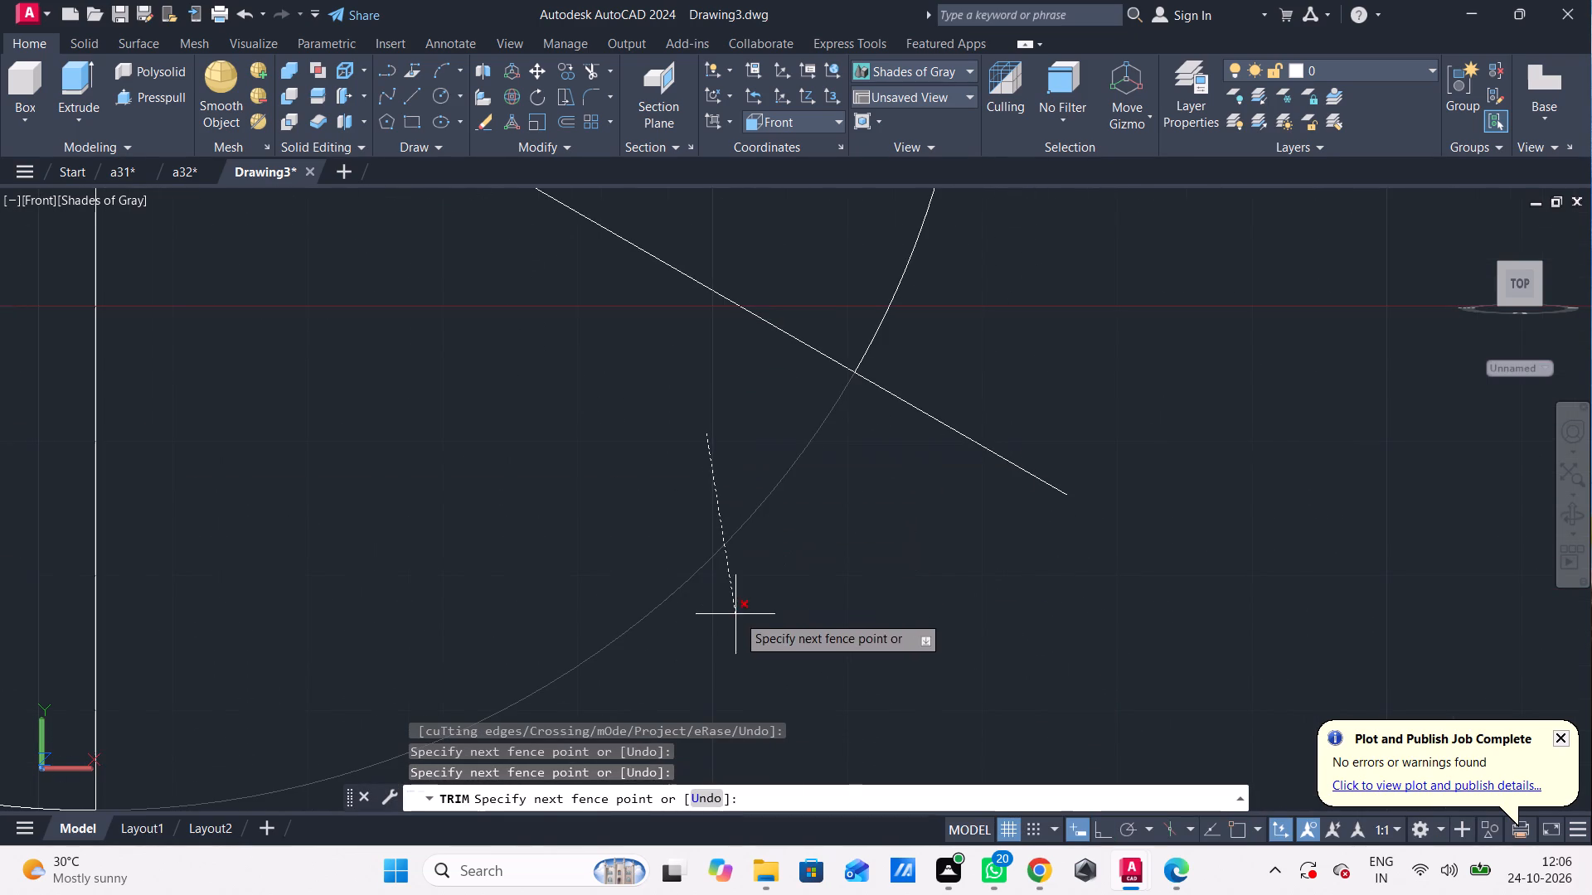
left_click(740, 623)
left_click_drag(1026, 404, 977, 451)
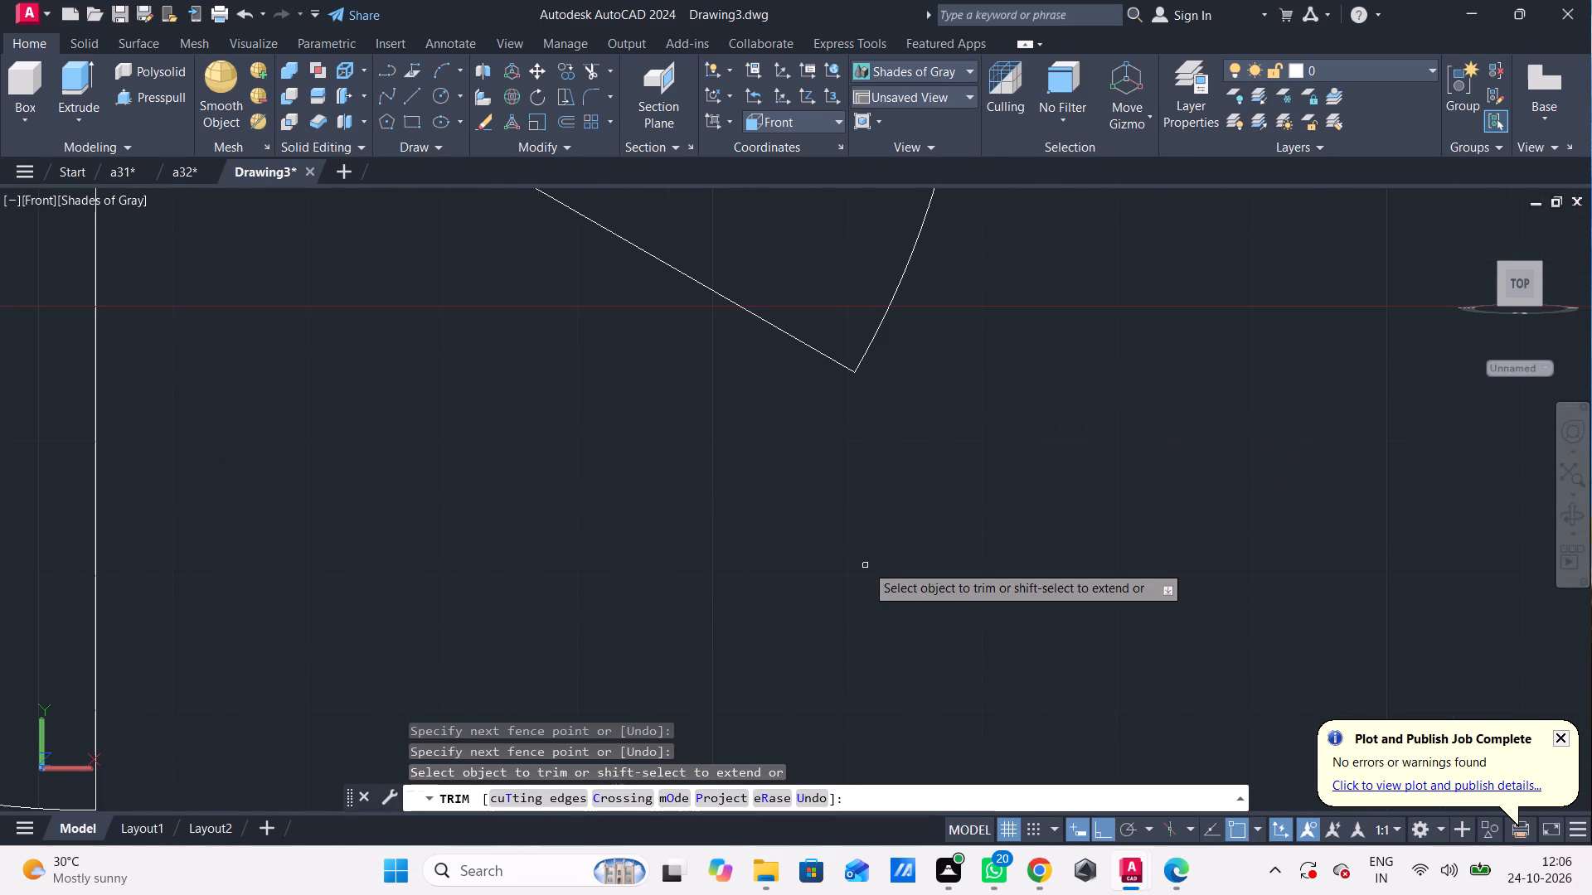
scroll(886, 536, "down", 1)
scroll(766, 566, "down", 2)
left_click(656, 657)
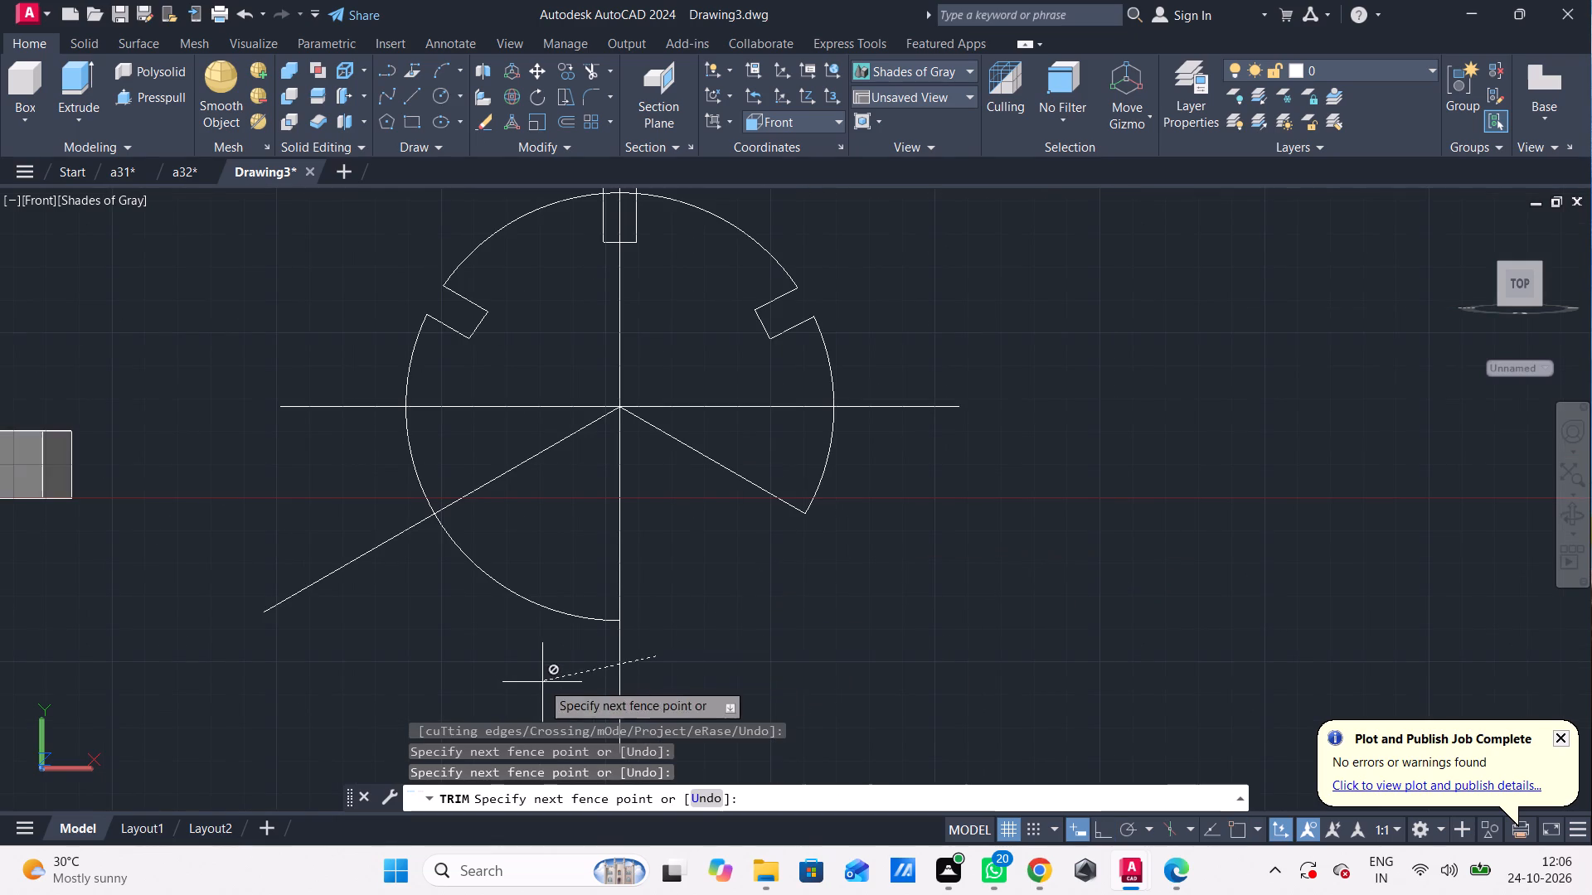
left_click(541, 682)
scroll(609, 551, "up", 3)
left_click(598, 547)
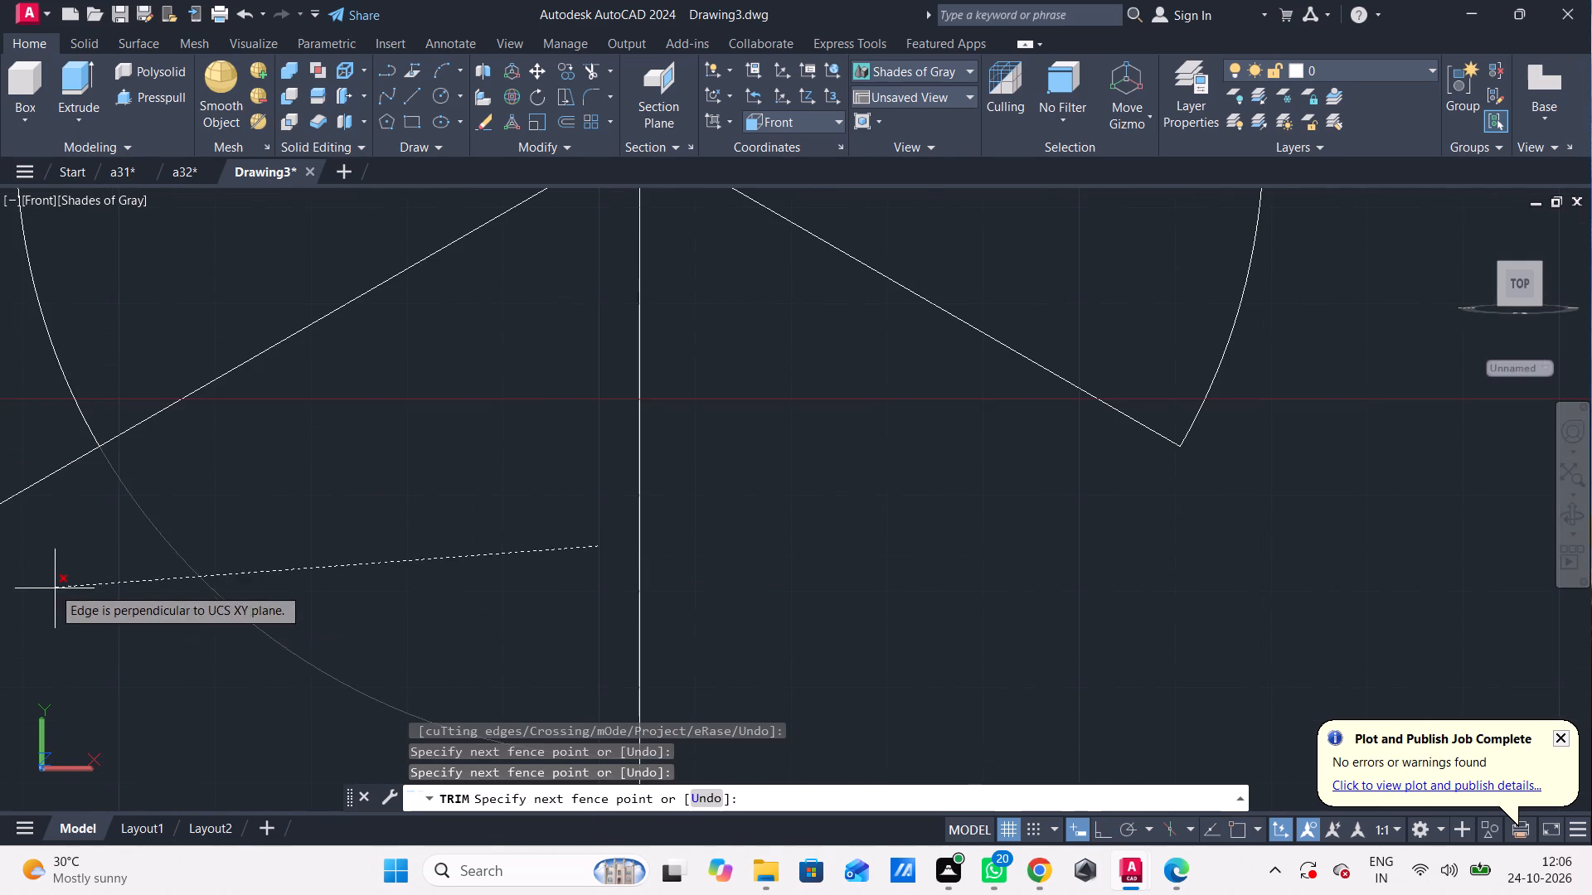
left_click(52, 587)
left_click(0, 438)
left_click(142, 543)
scroll(509, 564, "down", 1)
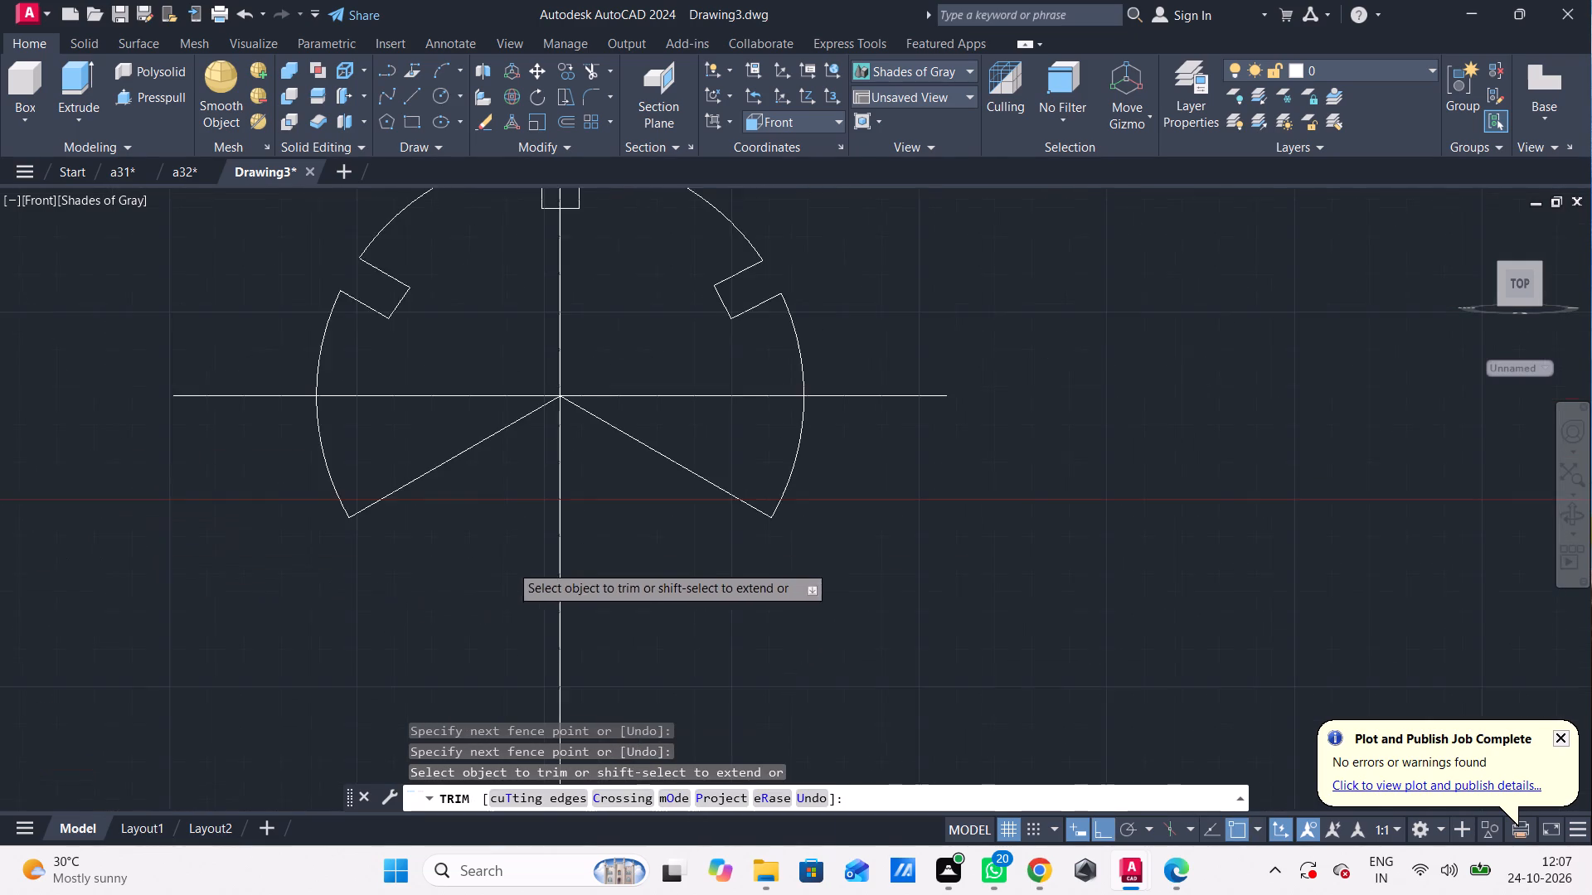
scroll(510, 566, "down", 2)
key("Escape")
Erase the full vertical and horizontal centrelines and the short leftover line inside the top slot.
left_click_drag(602, 567, 583, 567)
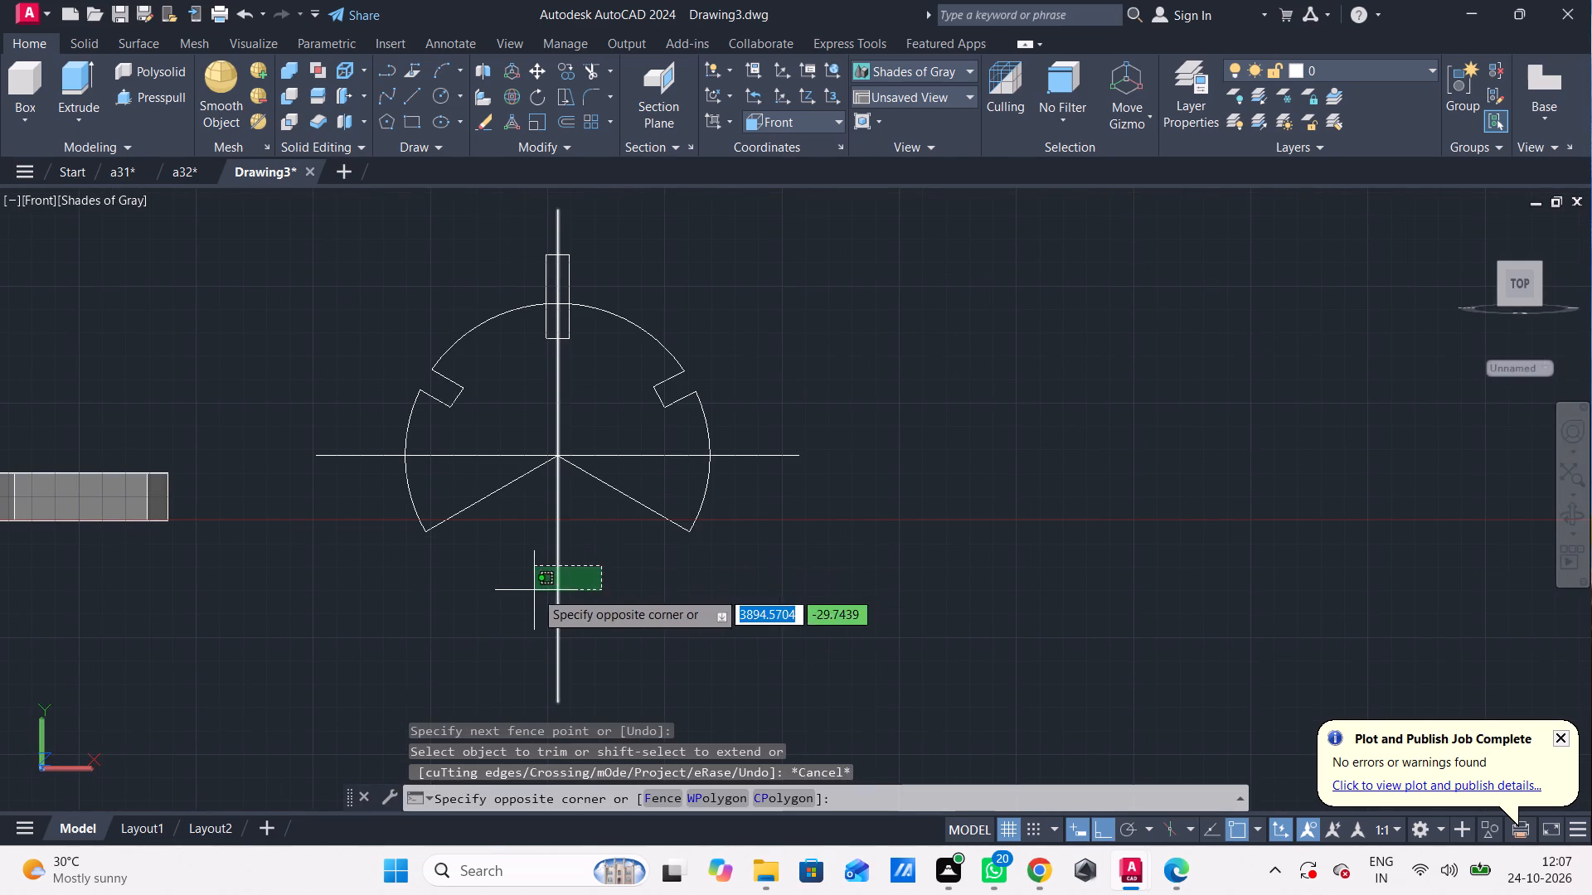
left_click(535, 591)
left_click(615, 426)
left_click(682, 467)
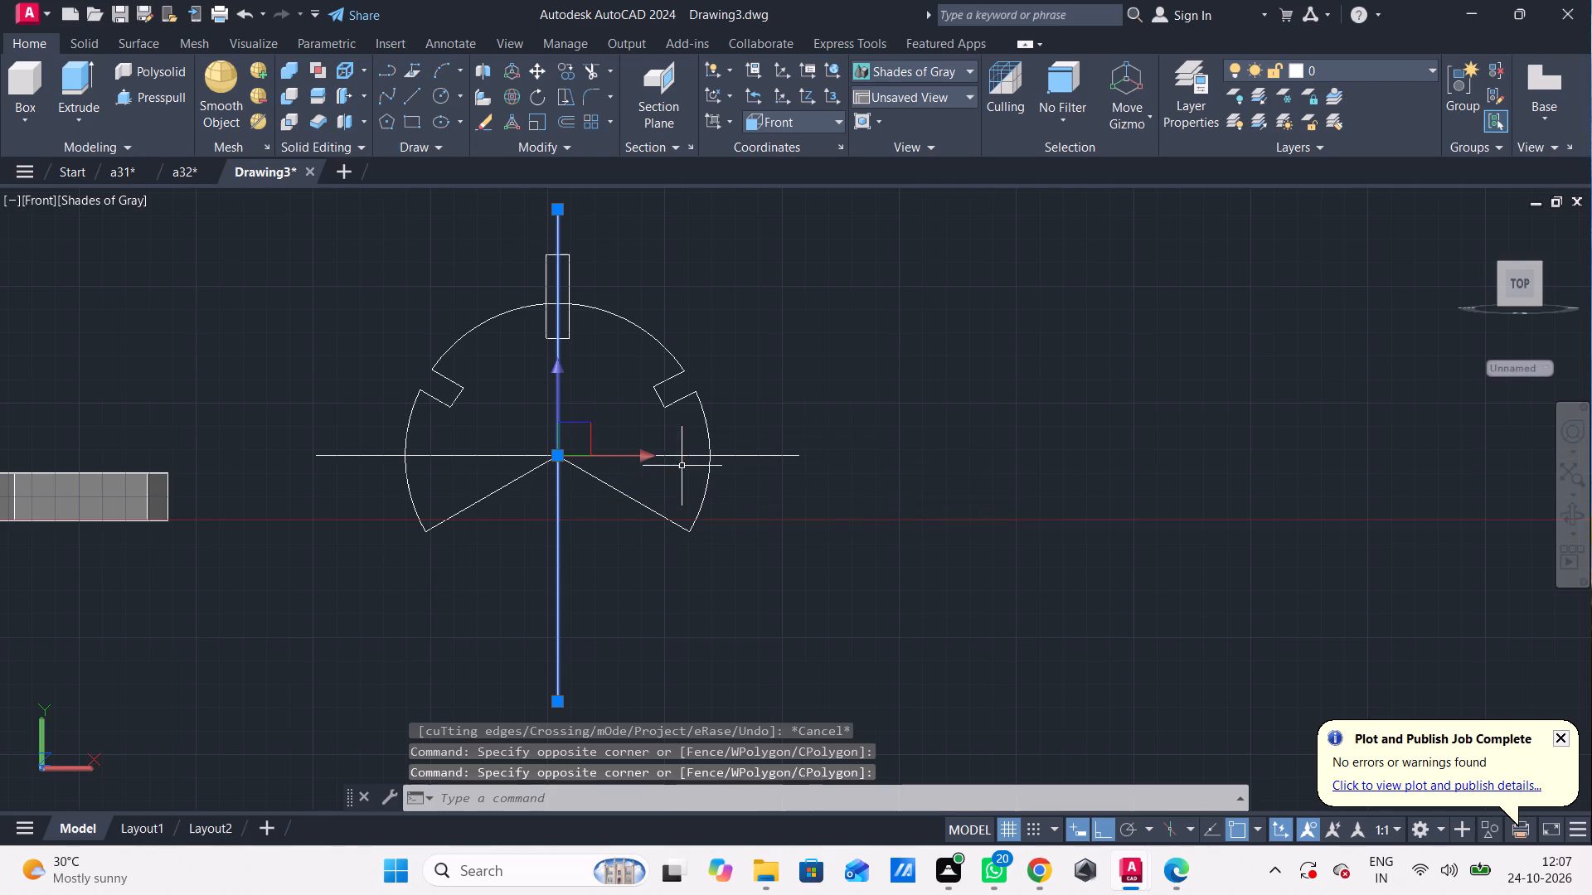
left_click(778, 432)
left_click(752, 487)
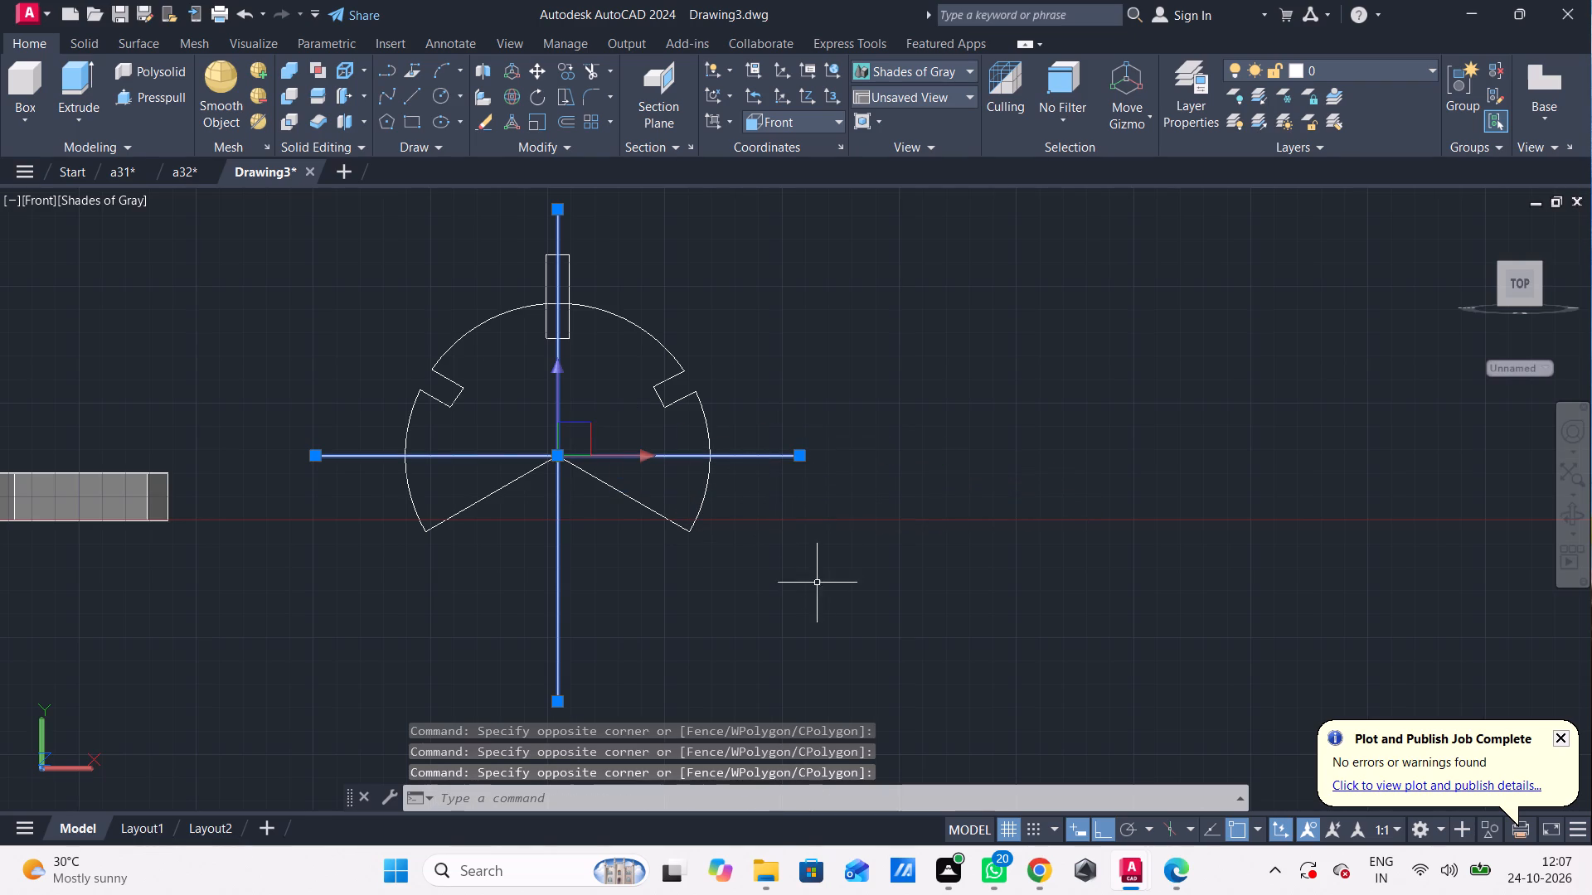
key("Delete")
scroll(622, 373, "up", 2)
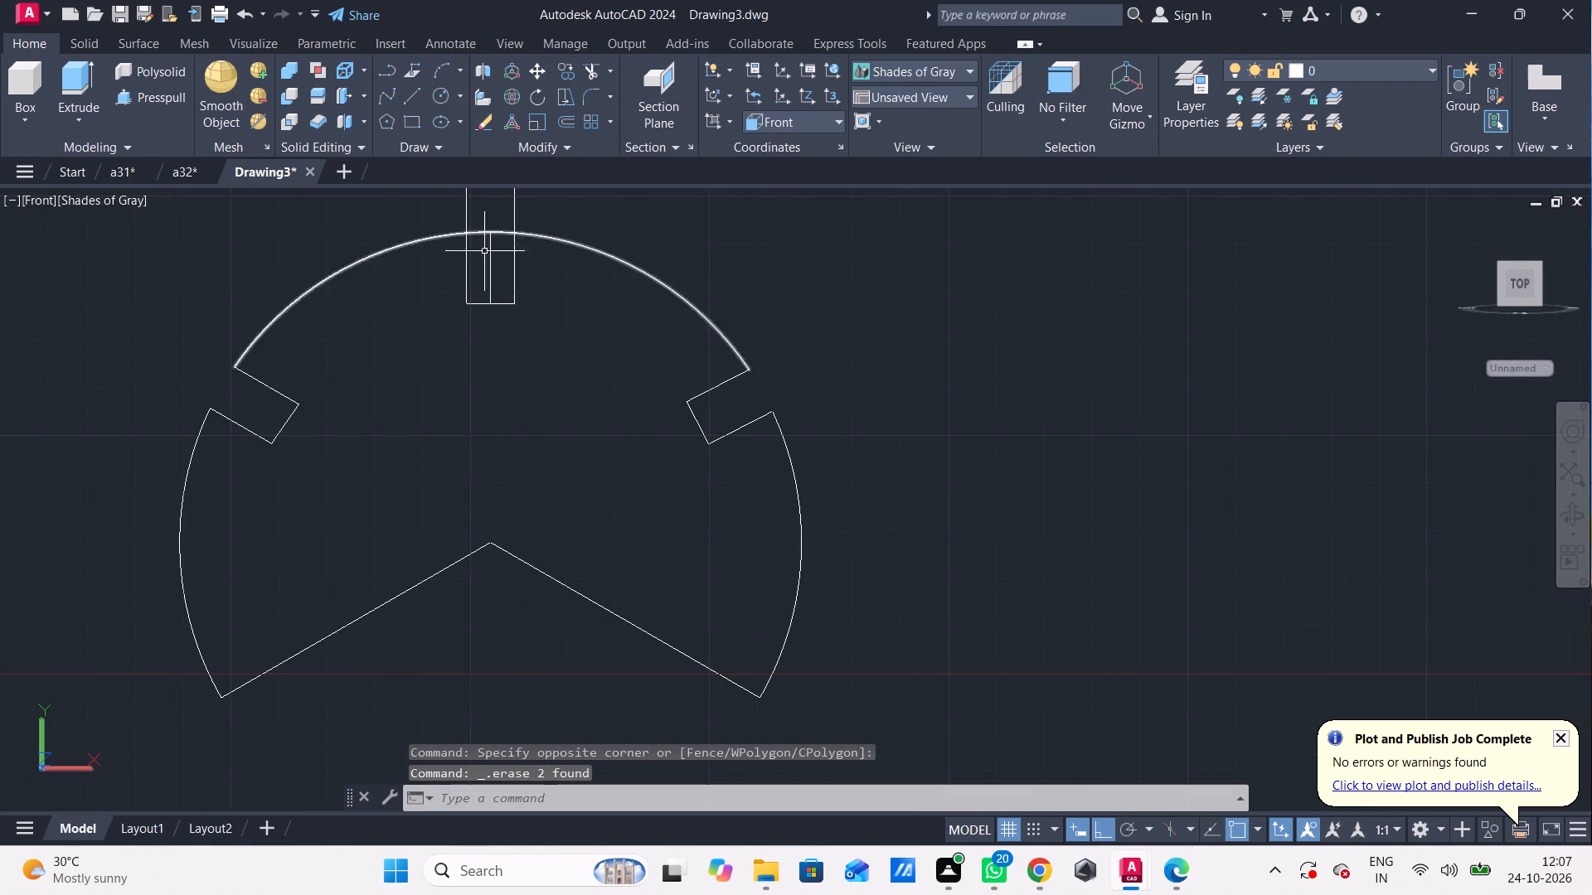
left_click(490, 273)
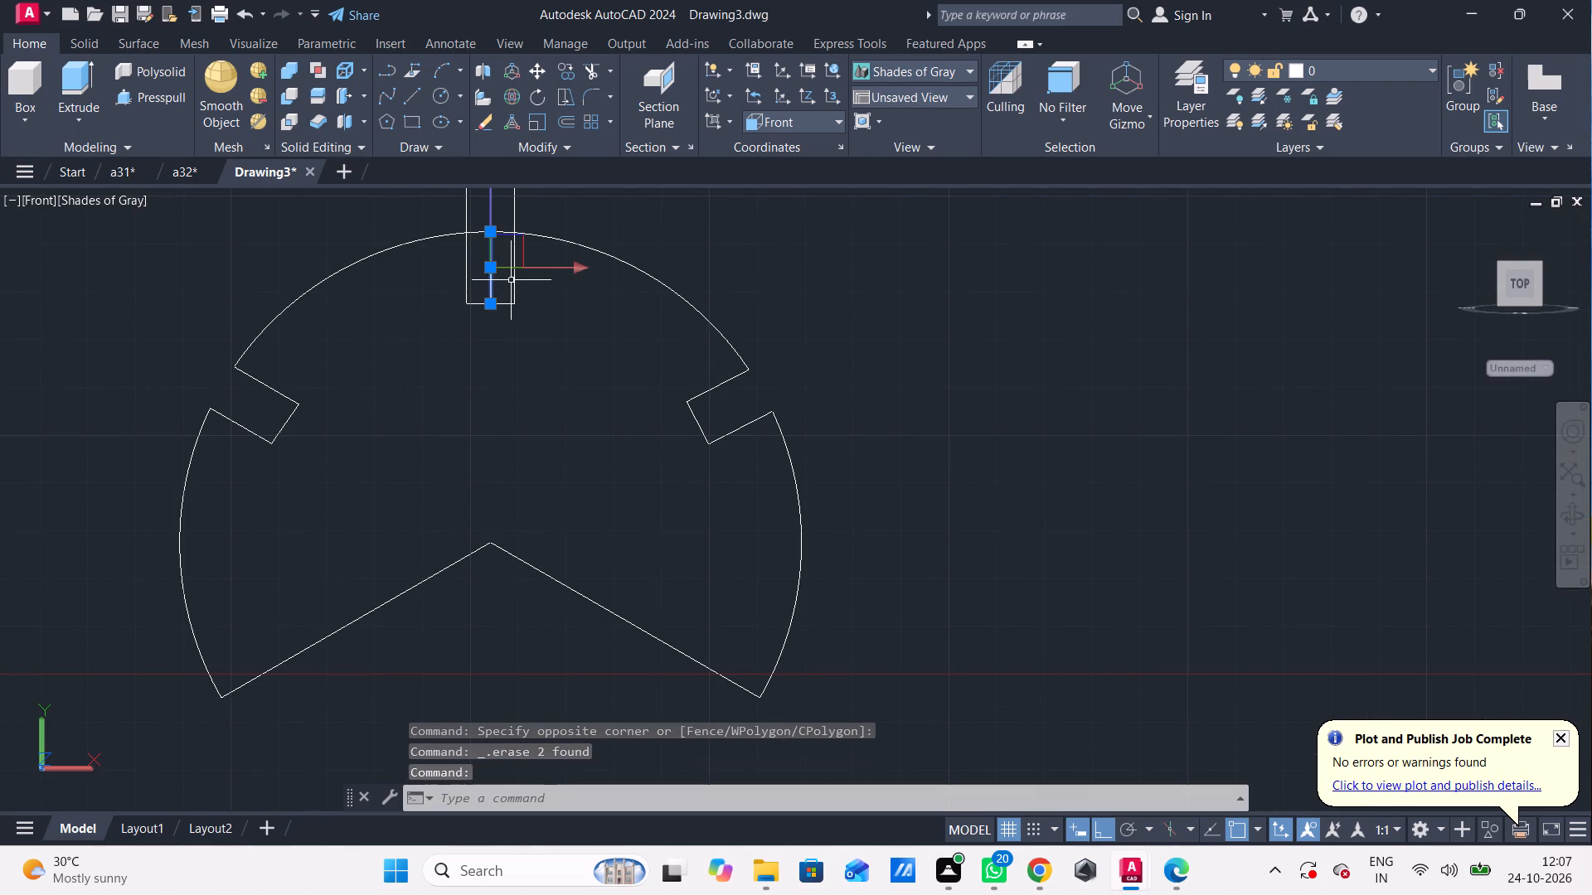
key("Delete")
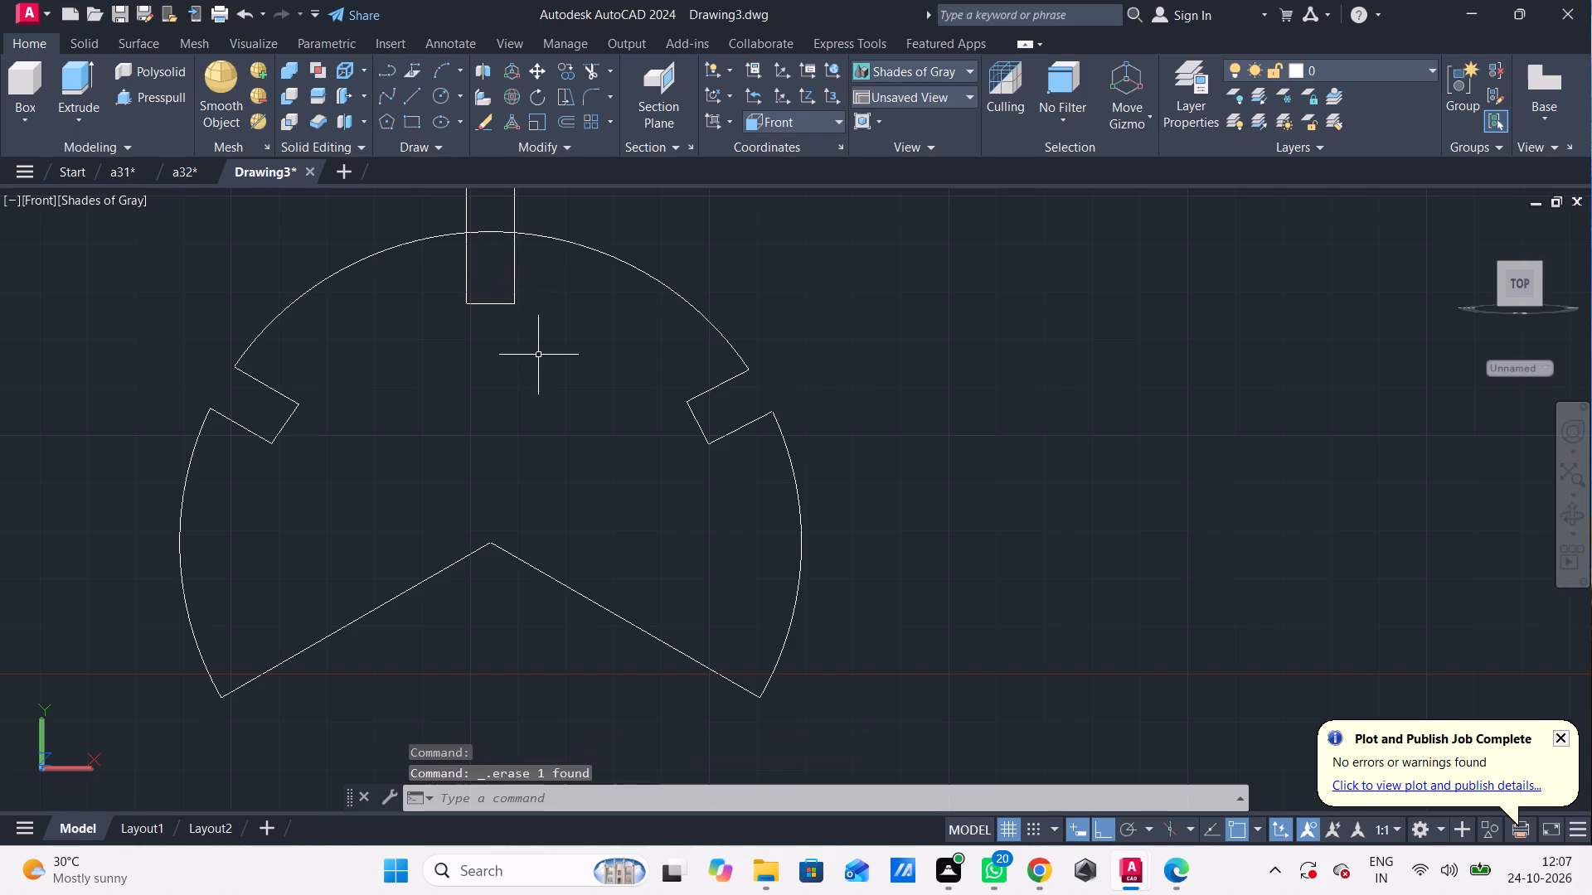
Trim the top slot open, removing the arc across its mouth and the rectangular outline outside the circle.
type("tr")
key("space")
scroll(536, 319, "up", 2)
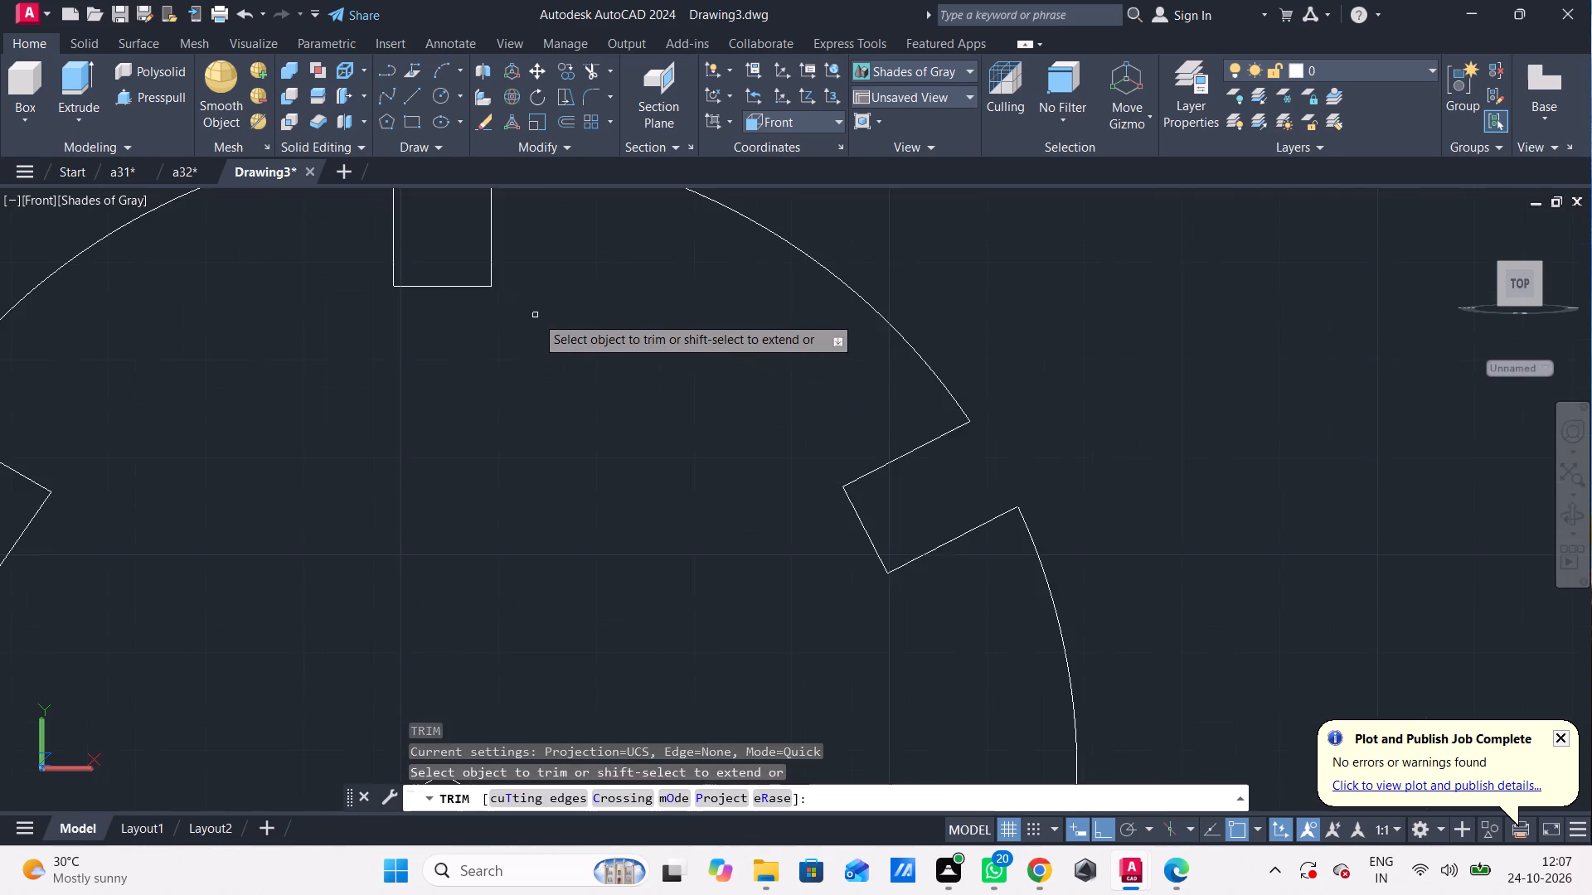
middle_click_drag(526, 366, 487, 734)
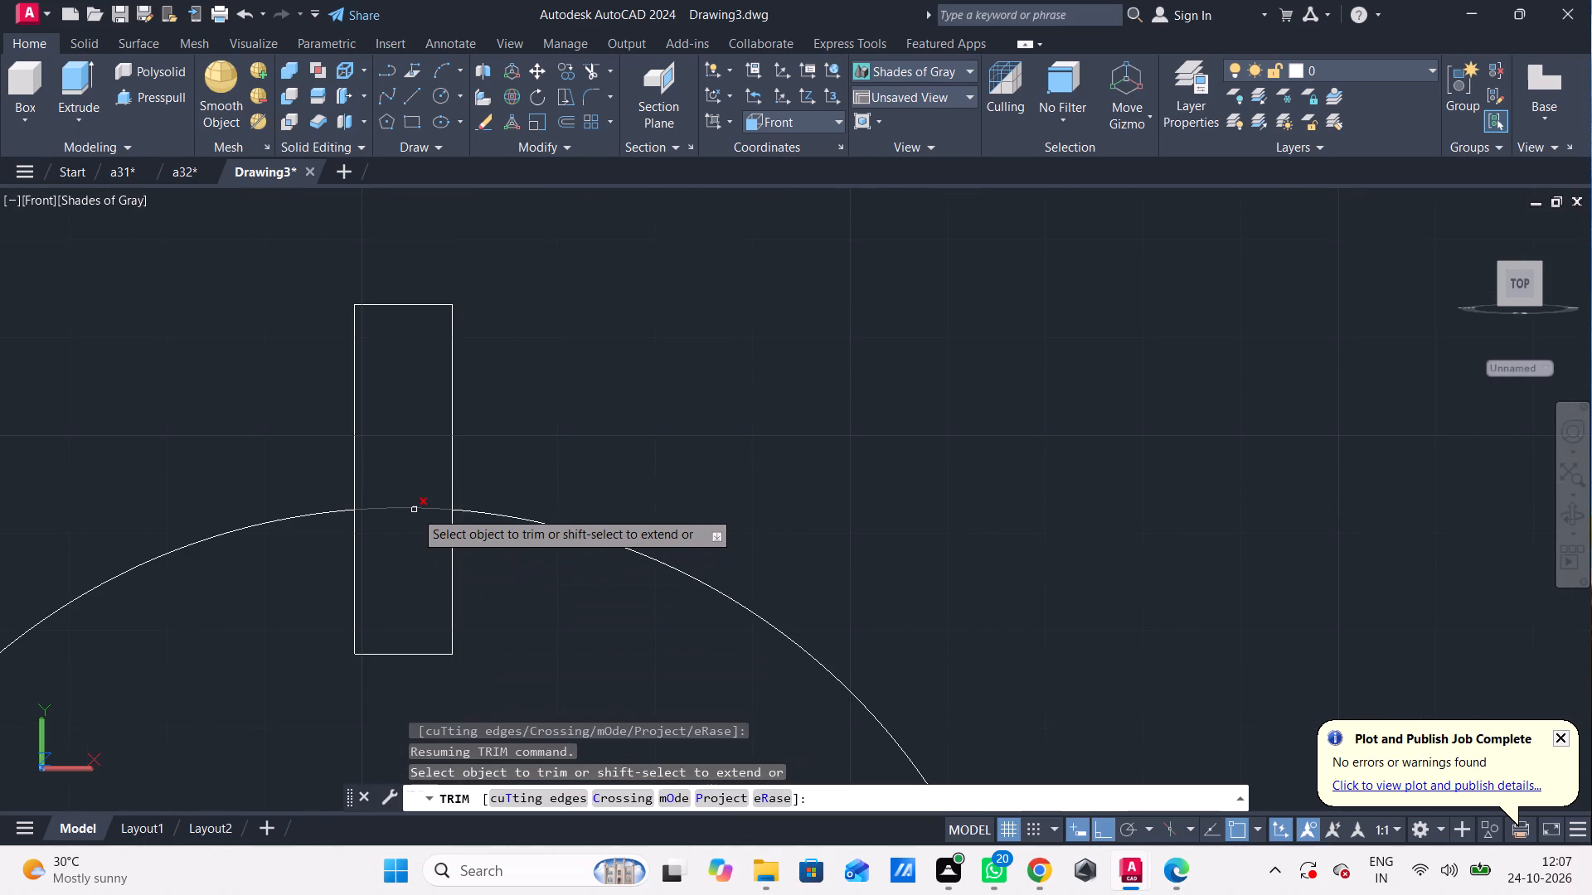
left_click(415, 510)
left_click(425, 278)
left_click(421, 381)
left_click_drag(507, 387, 493, 392)
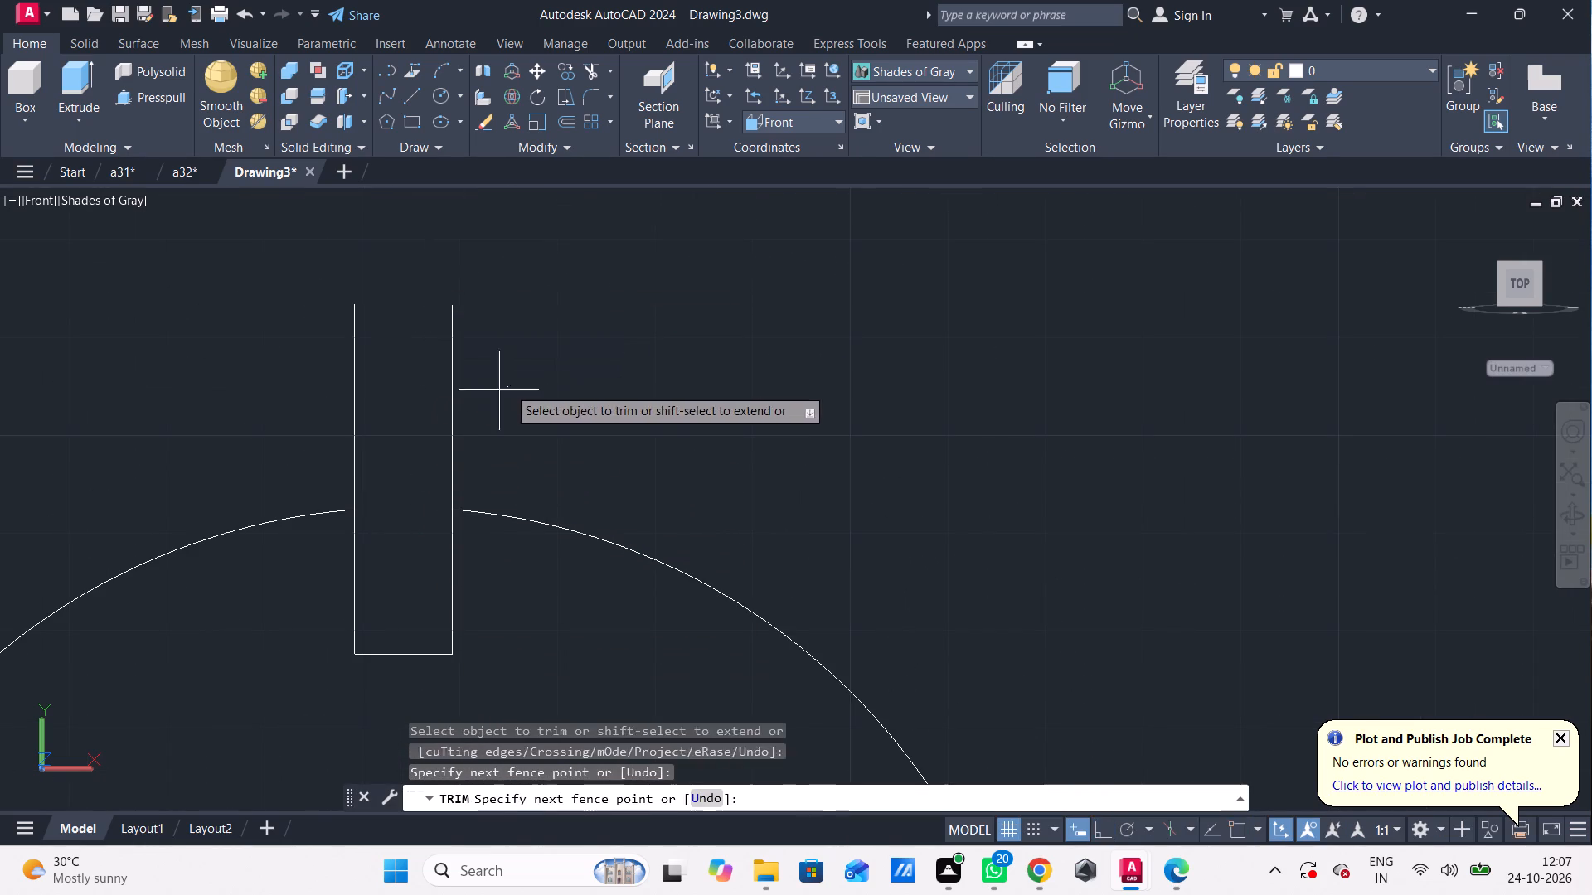
left_click_drag(493, 392, 474, 398)
left_click(238, 467)
scroll(531, 396, "down", 2)
key("Escape")
scroll(502, 376, "down", 2)
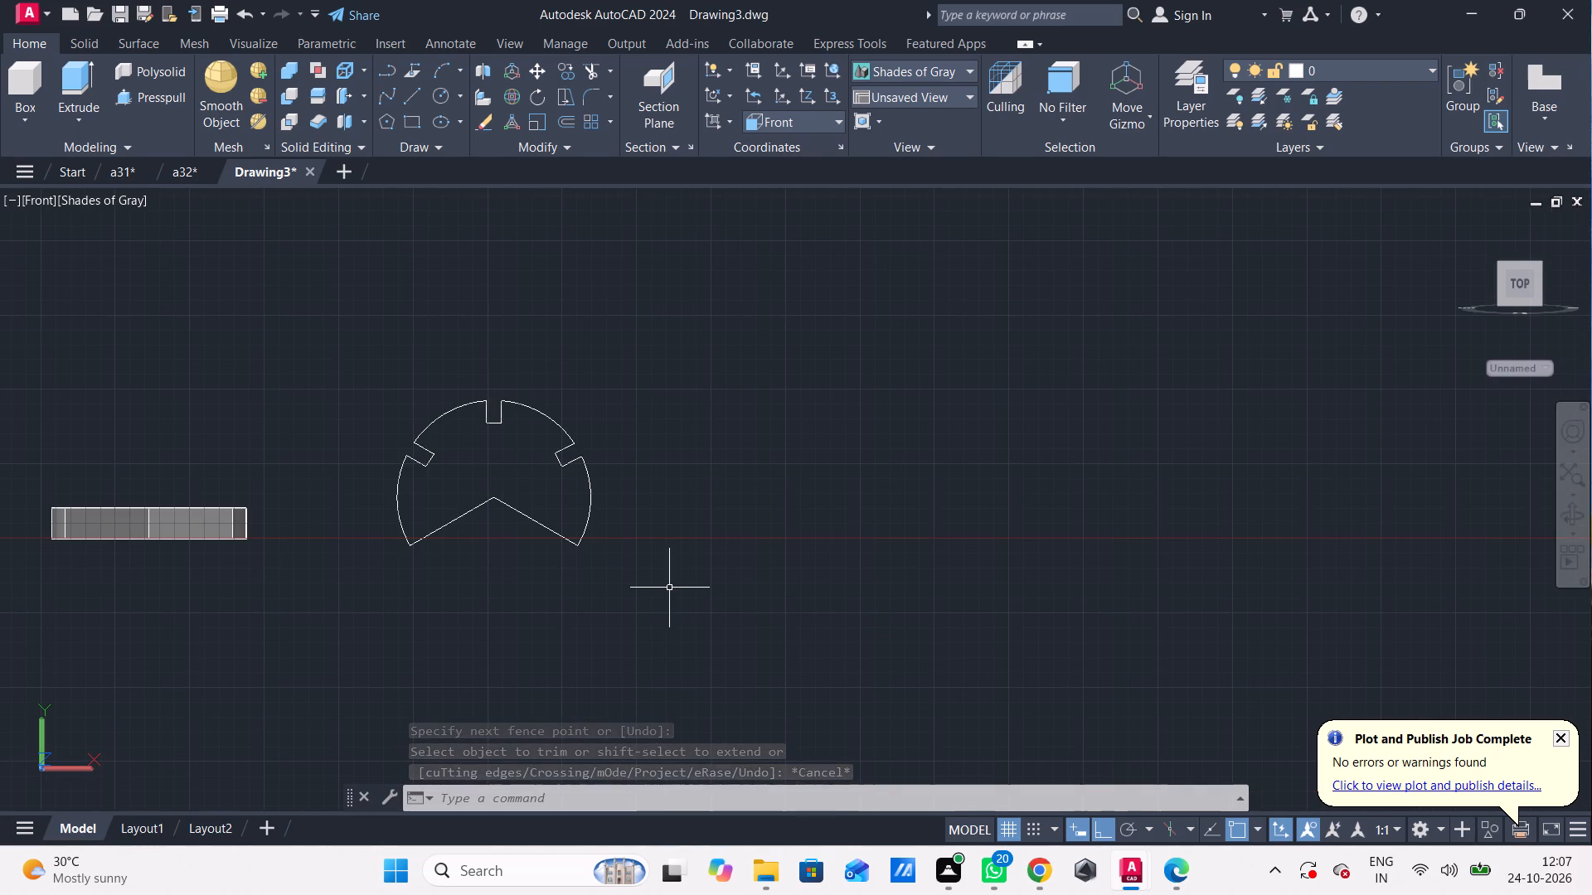
Presspull the closed slotted profile to a height of 20.
left_click(171, 86)
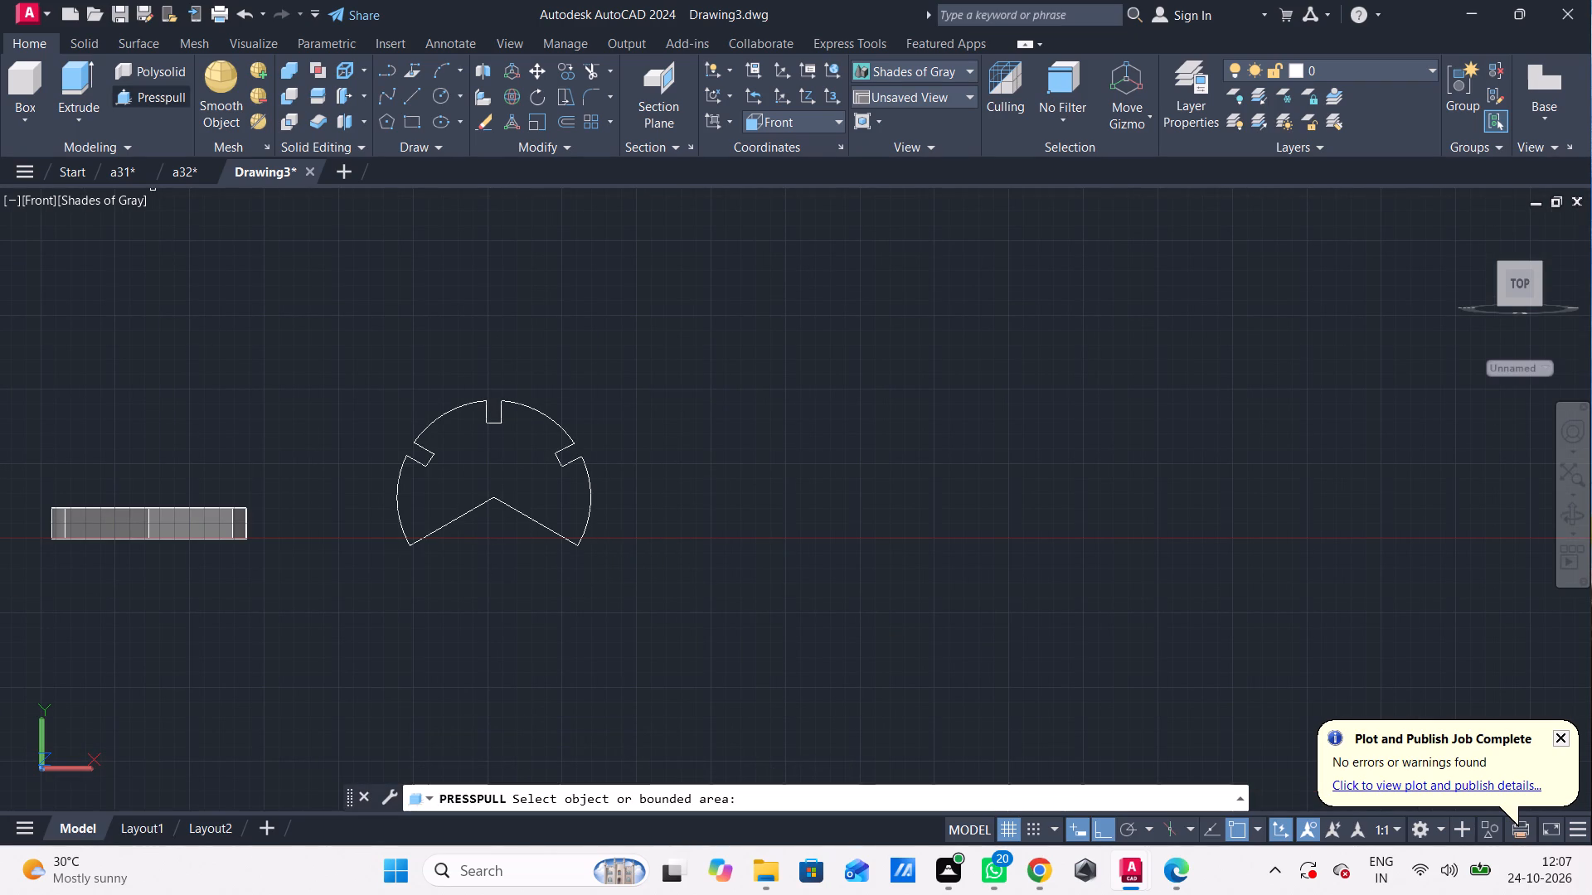
left_click(466, 485)
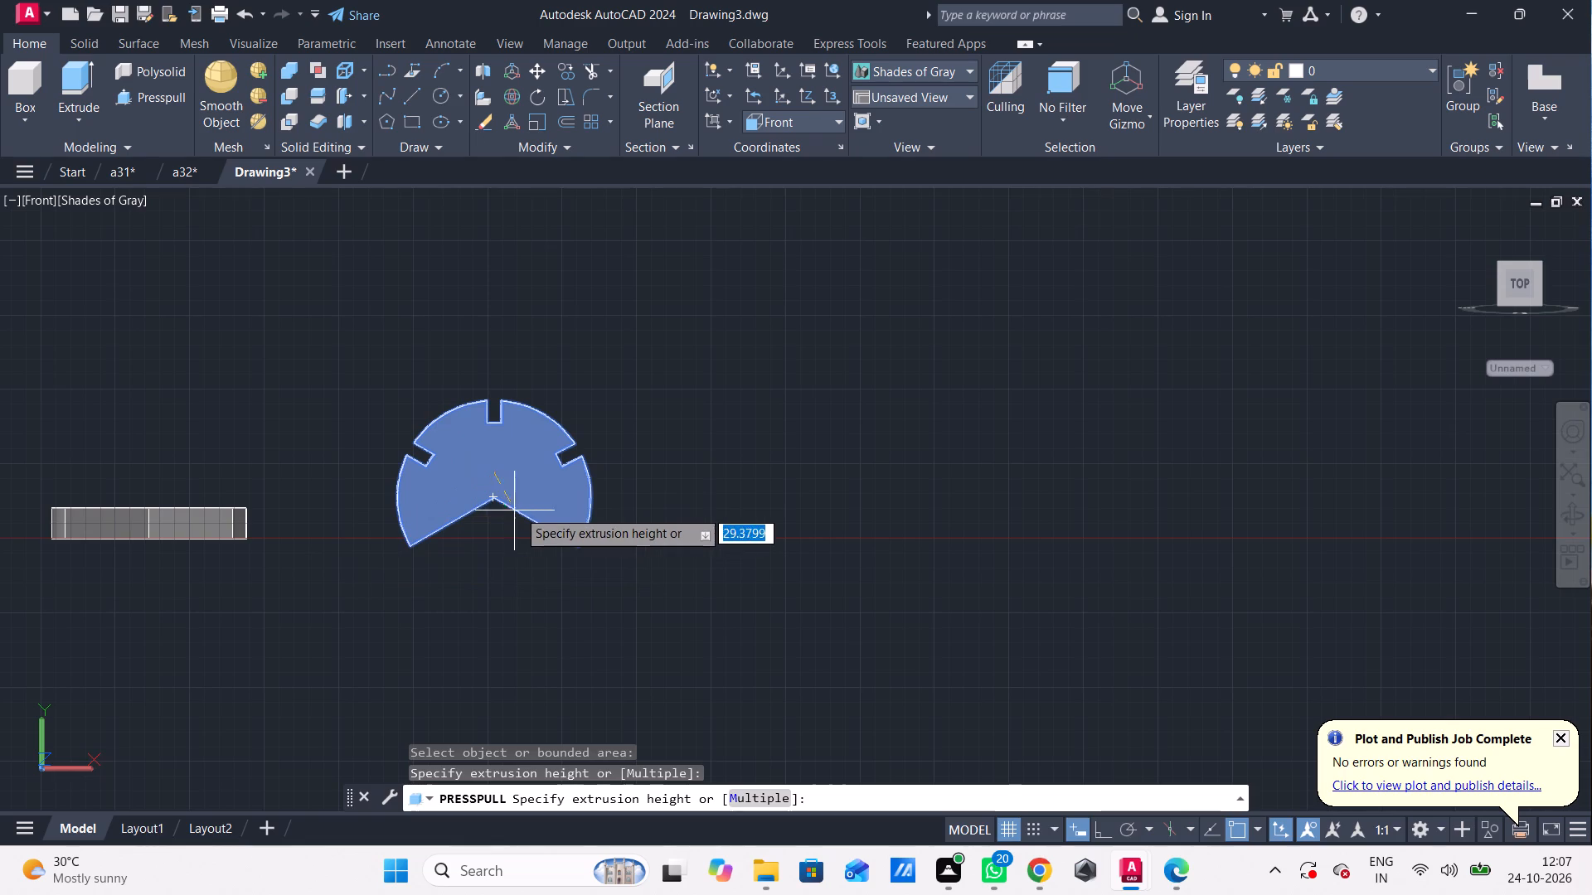
middle_click_drag(527, 508, 420, 532, "shift")
scroll(420, 532, "down", 2)
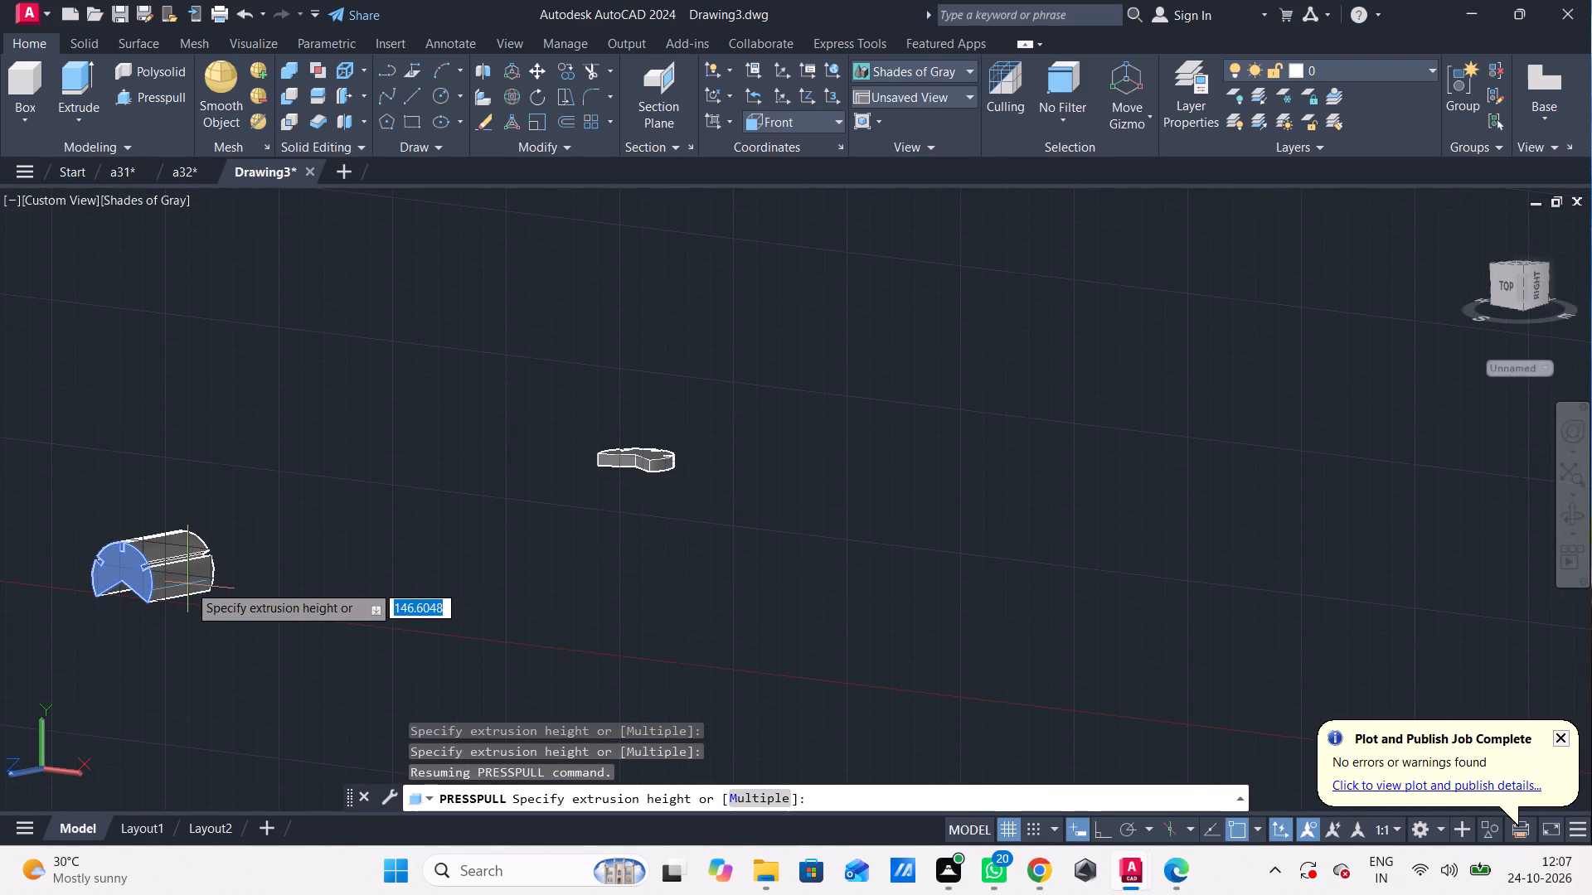
type("20")
key("Return")
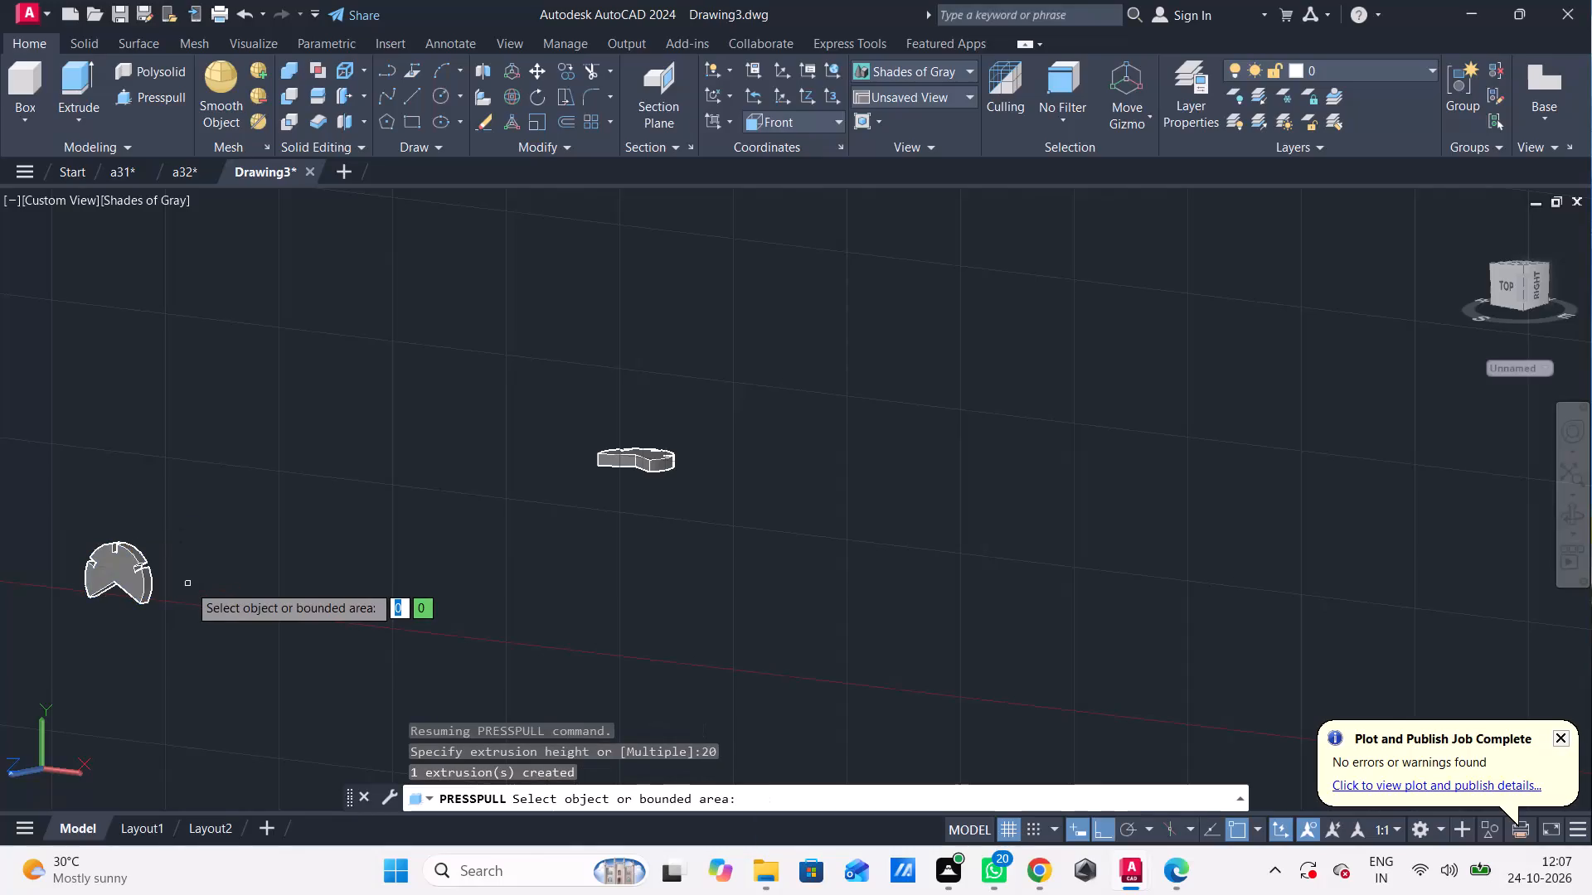
key("Escape")
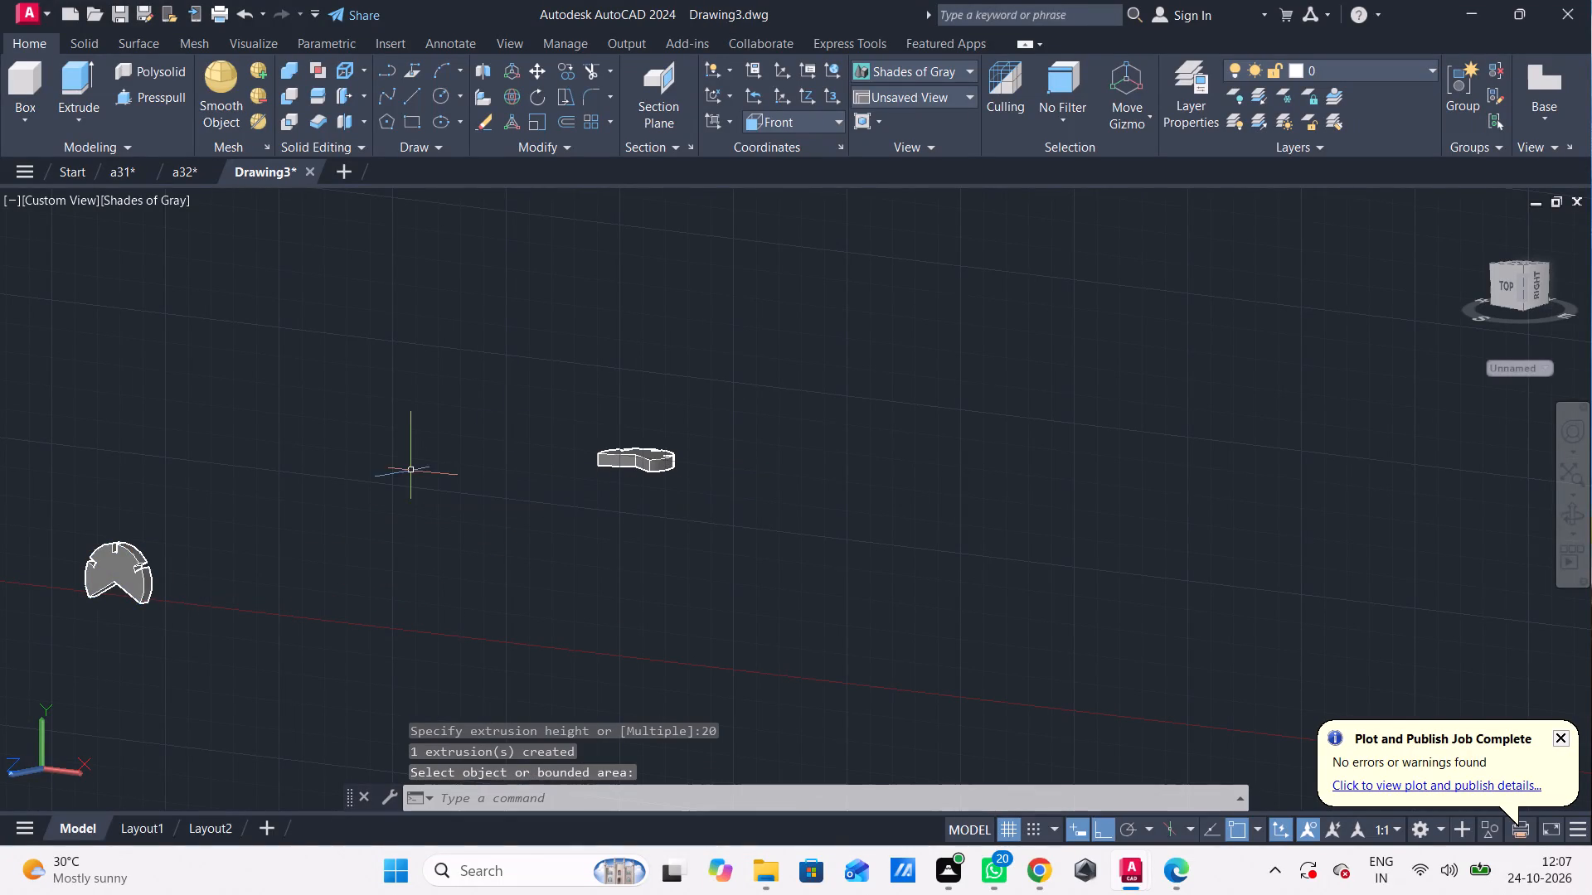
Erase the separate older solid lying apart from the new slotted extrusion.
left_click_drag(726, 334, 734, 366)
left_click(430, 564)
key("Delete")
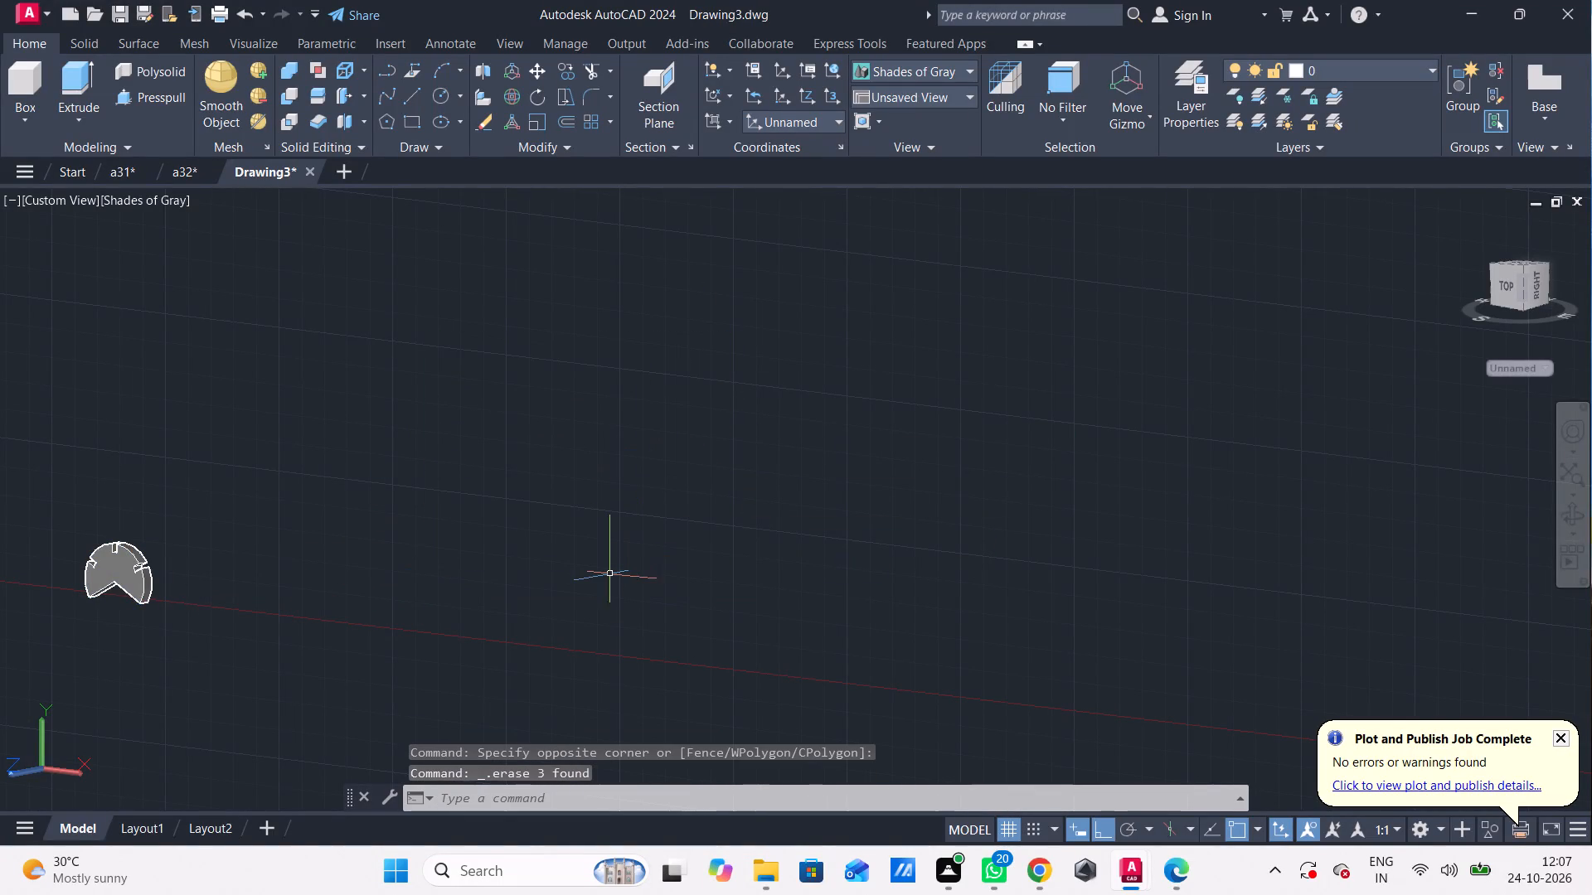
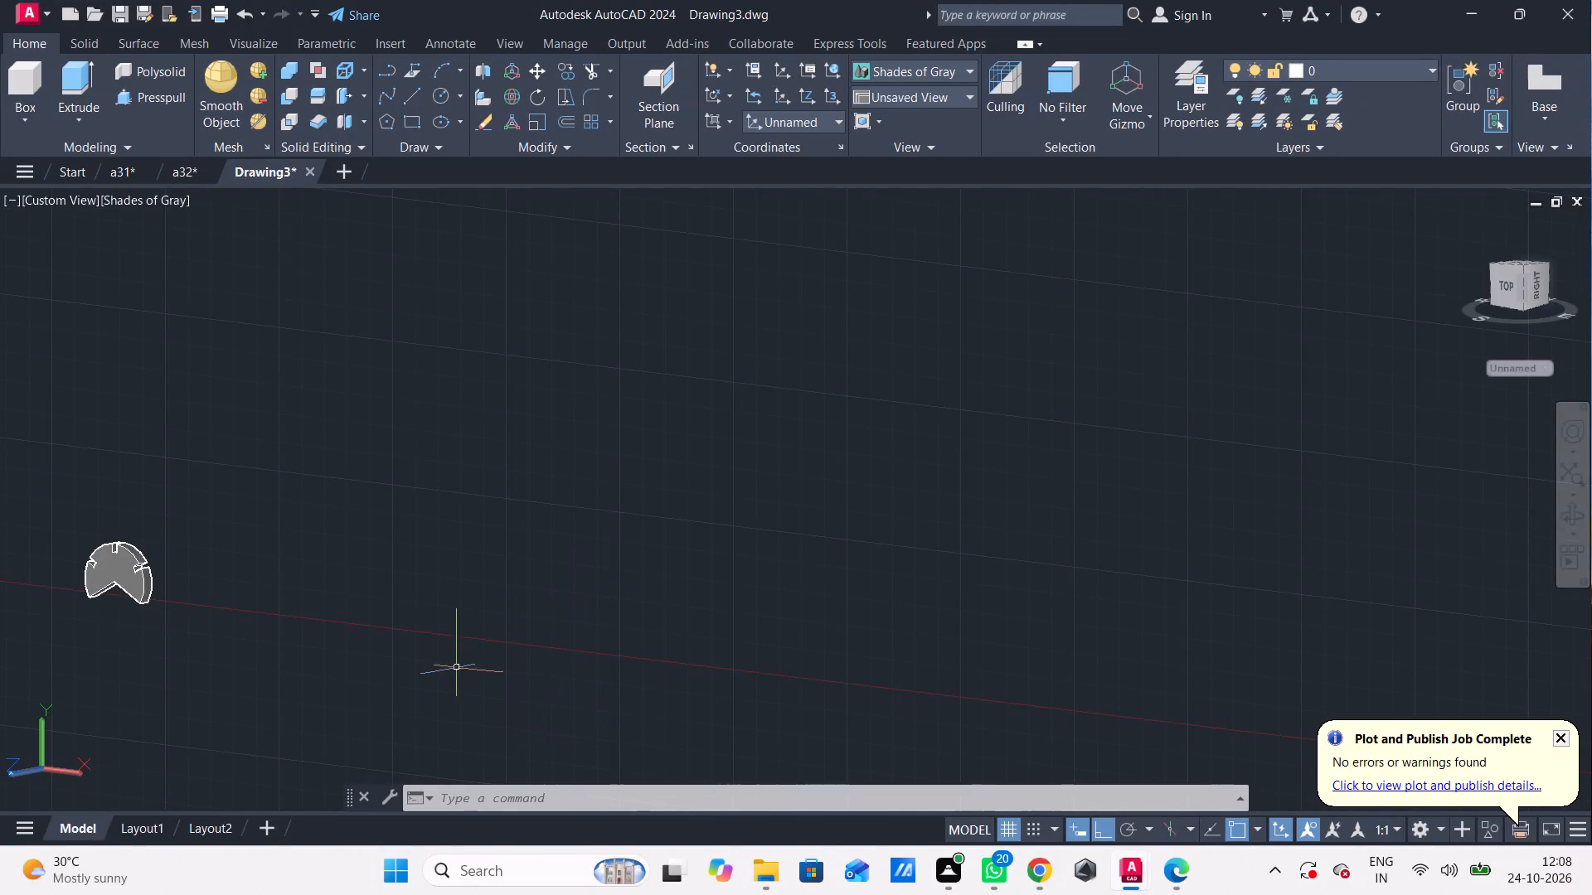
Set the view to Front, square to the face of the slotted disc.
middle_click_drag(449, 667, 687, 635)
scroll(461, 636, "up", 1)
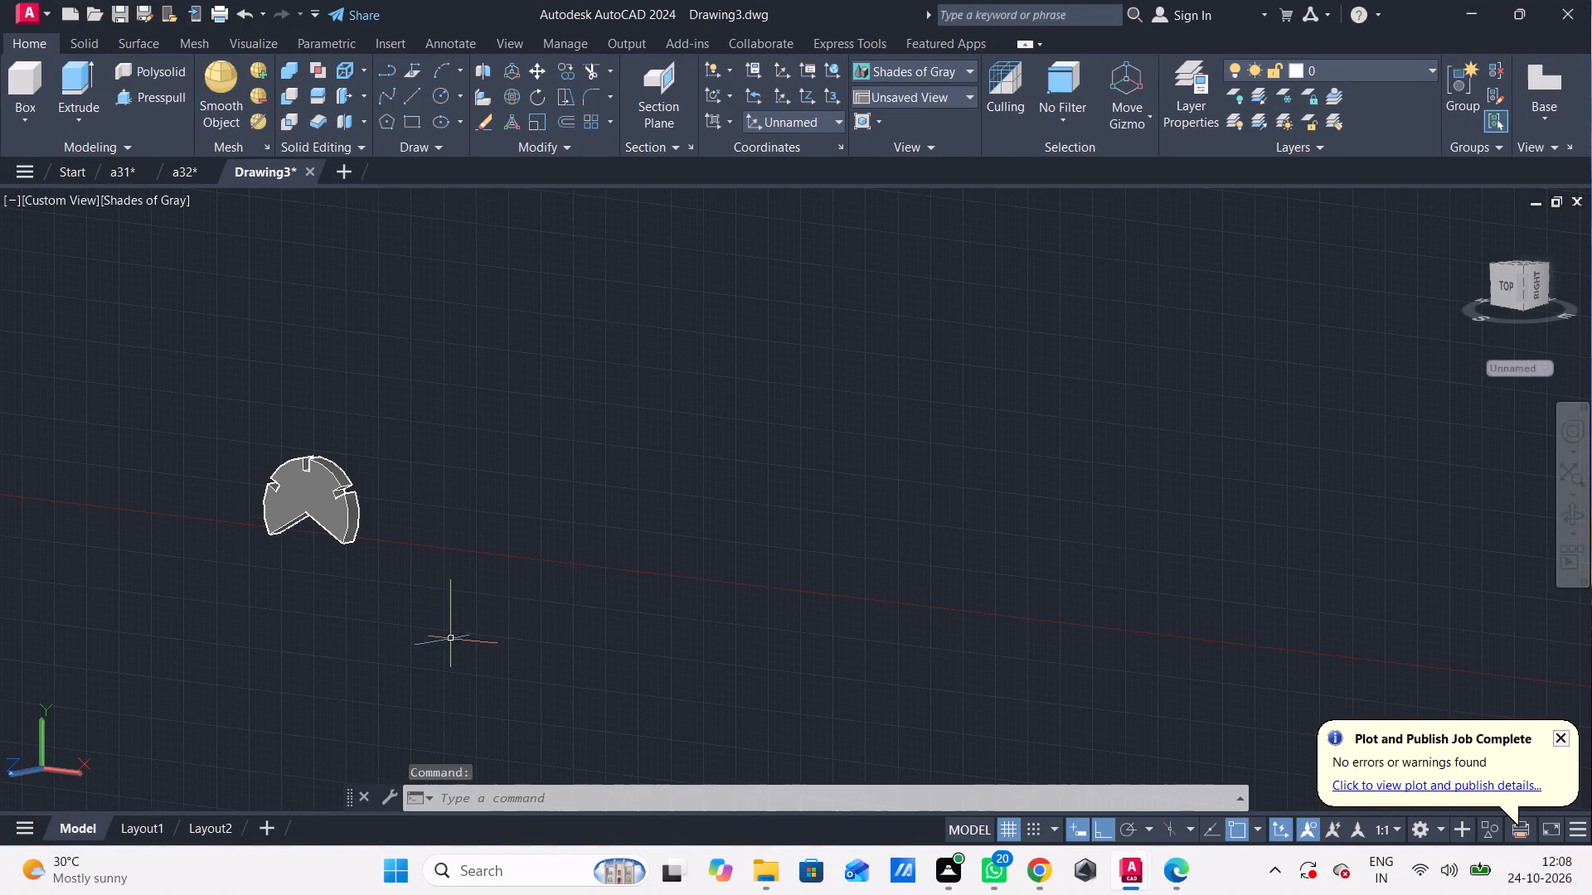
middle_click_drag(473, 526, 675, 502)
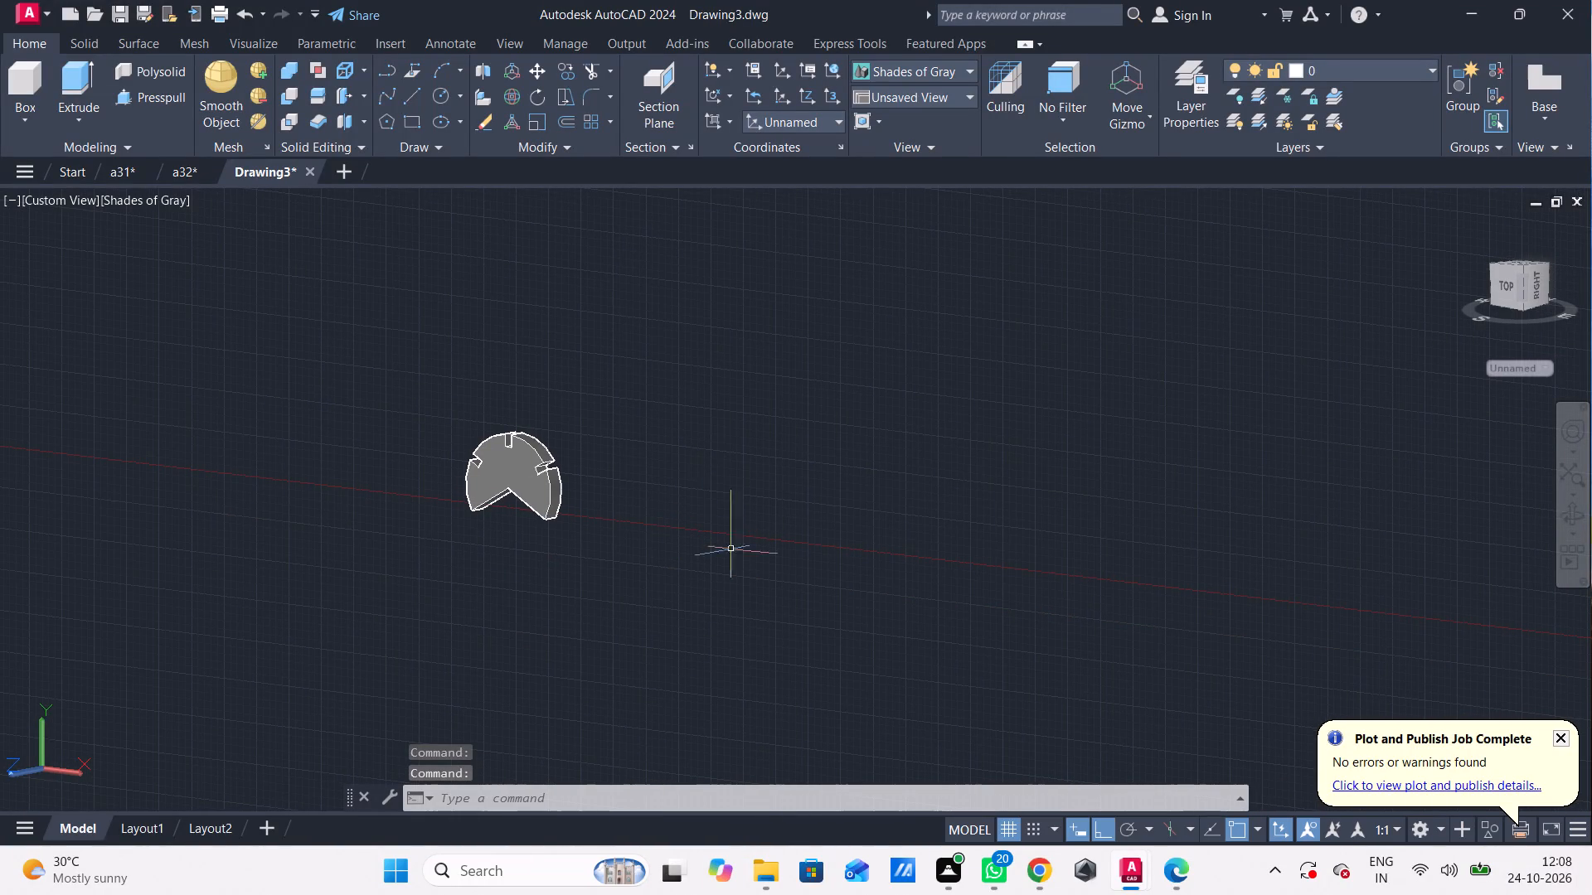
scroll(437, 614, "up", 1)
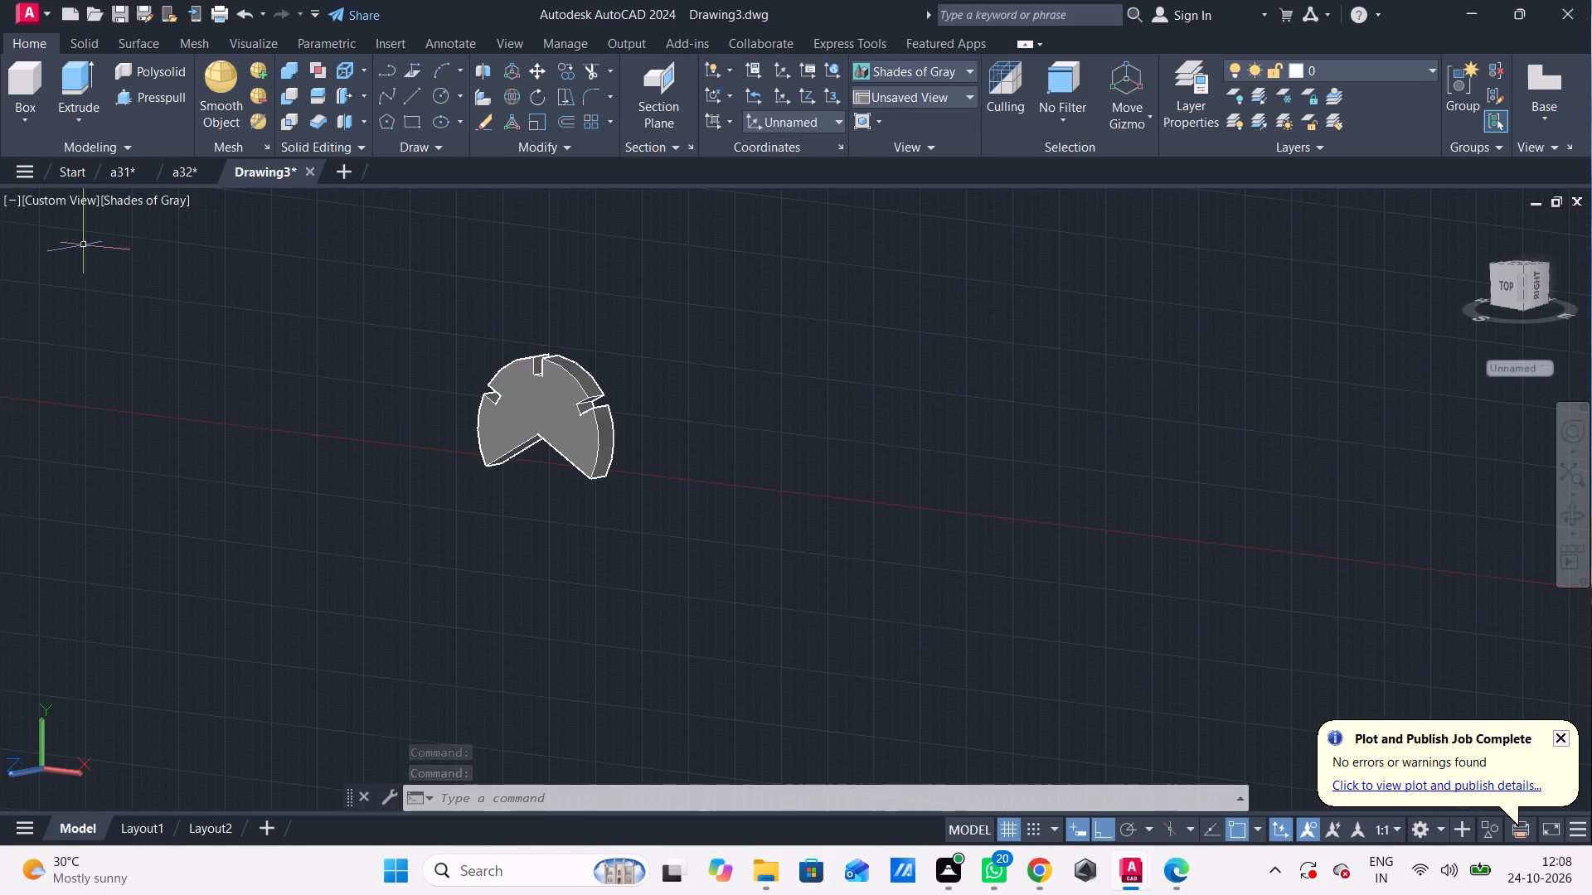
left_click(96, 196)
left_click(230, 343)
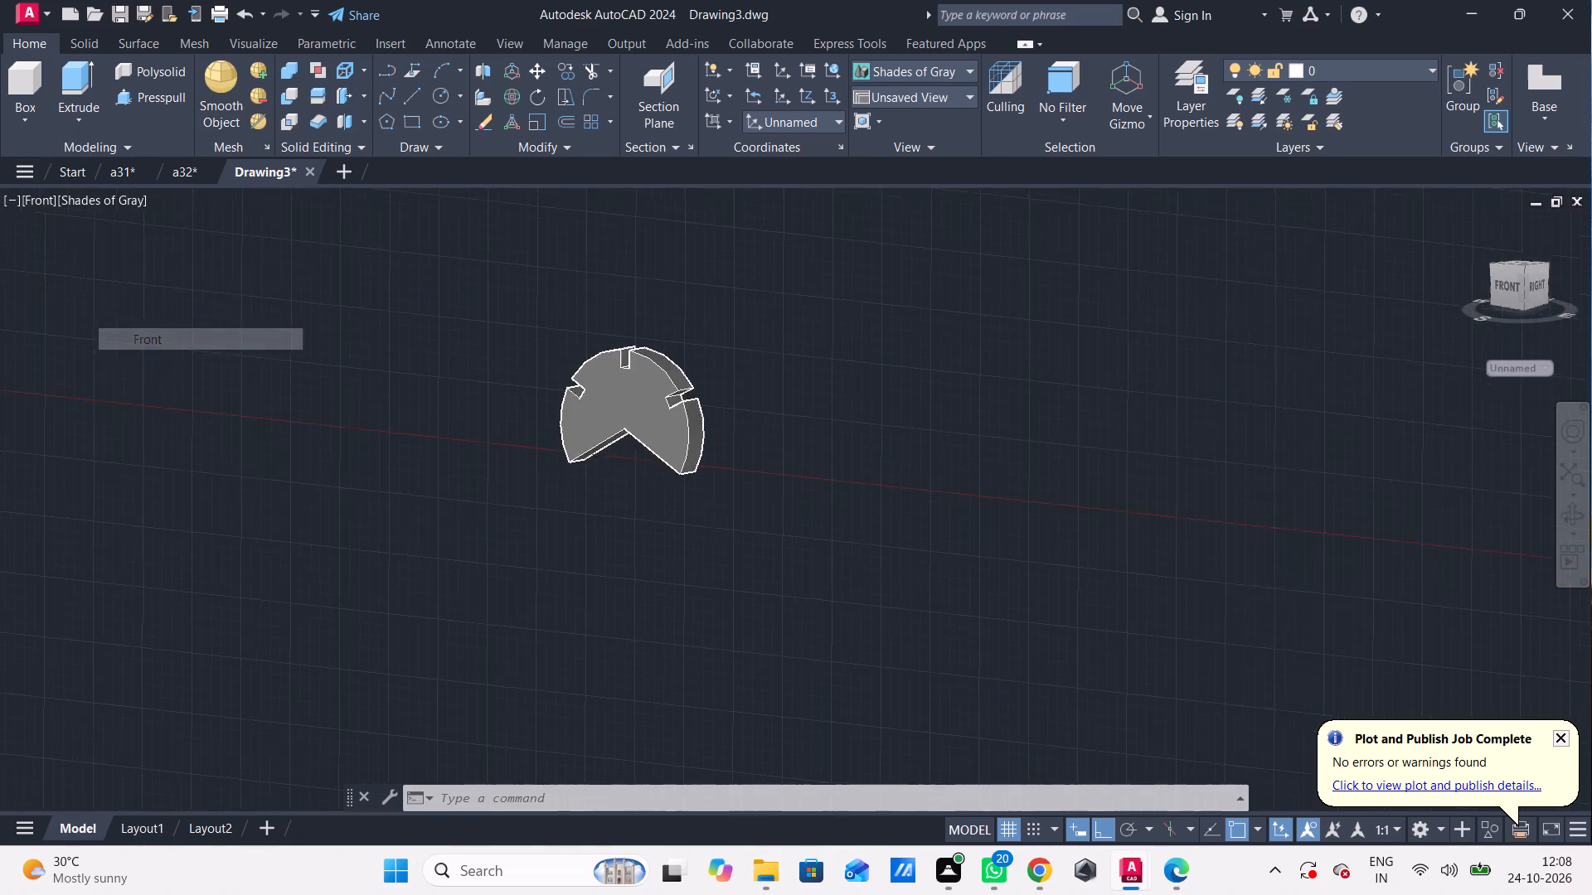
scroll(468, 418, "down", 2)
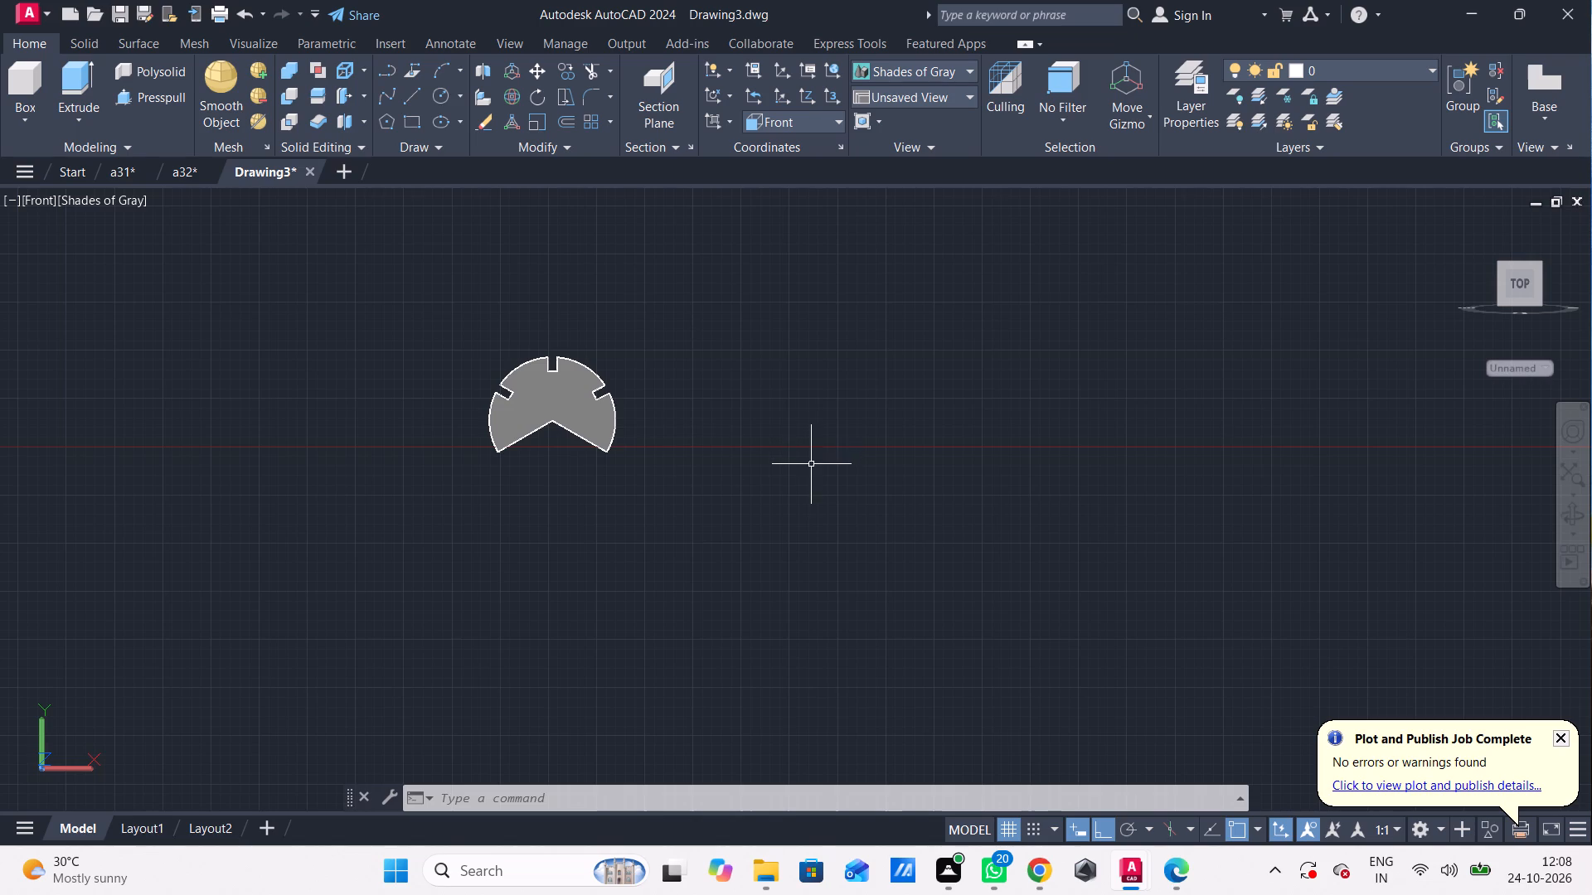
scroll(808, 474, "down", 1)
middle_click_drag(792, 487, 841, 509)
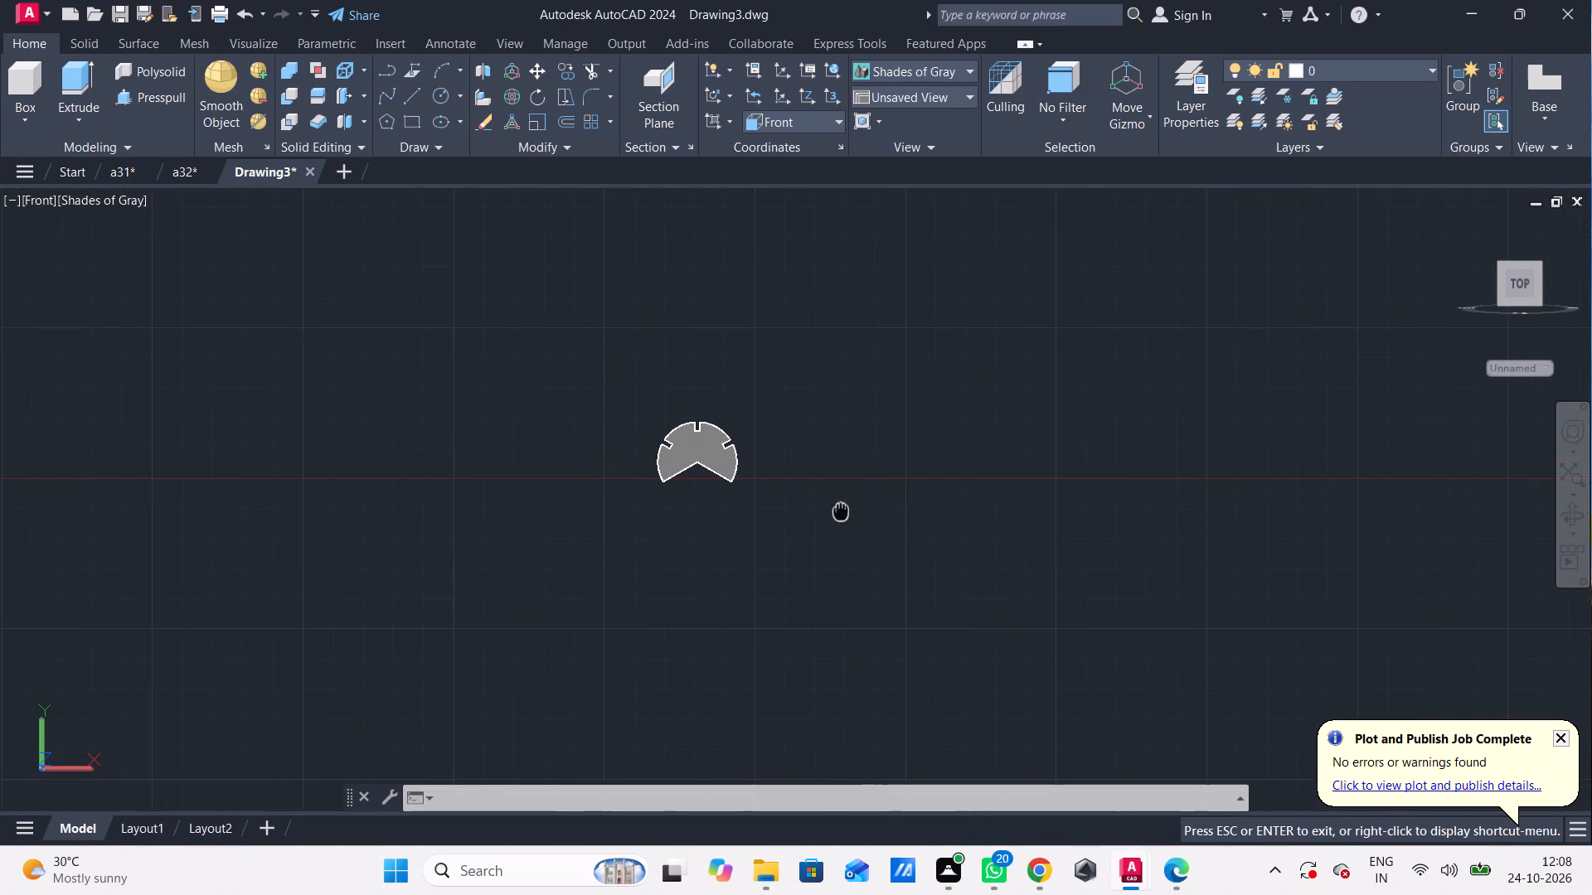
middle_click_drag(844, 493, 883, 480, "shift")
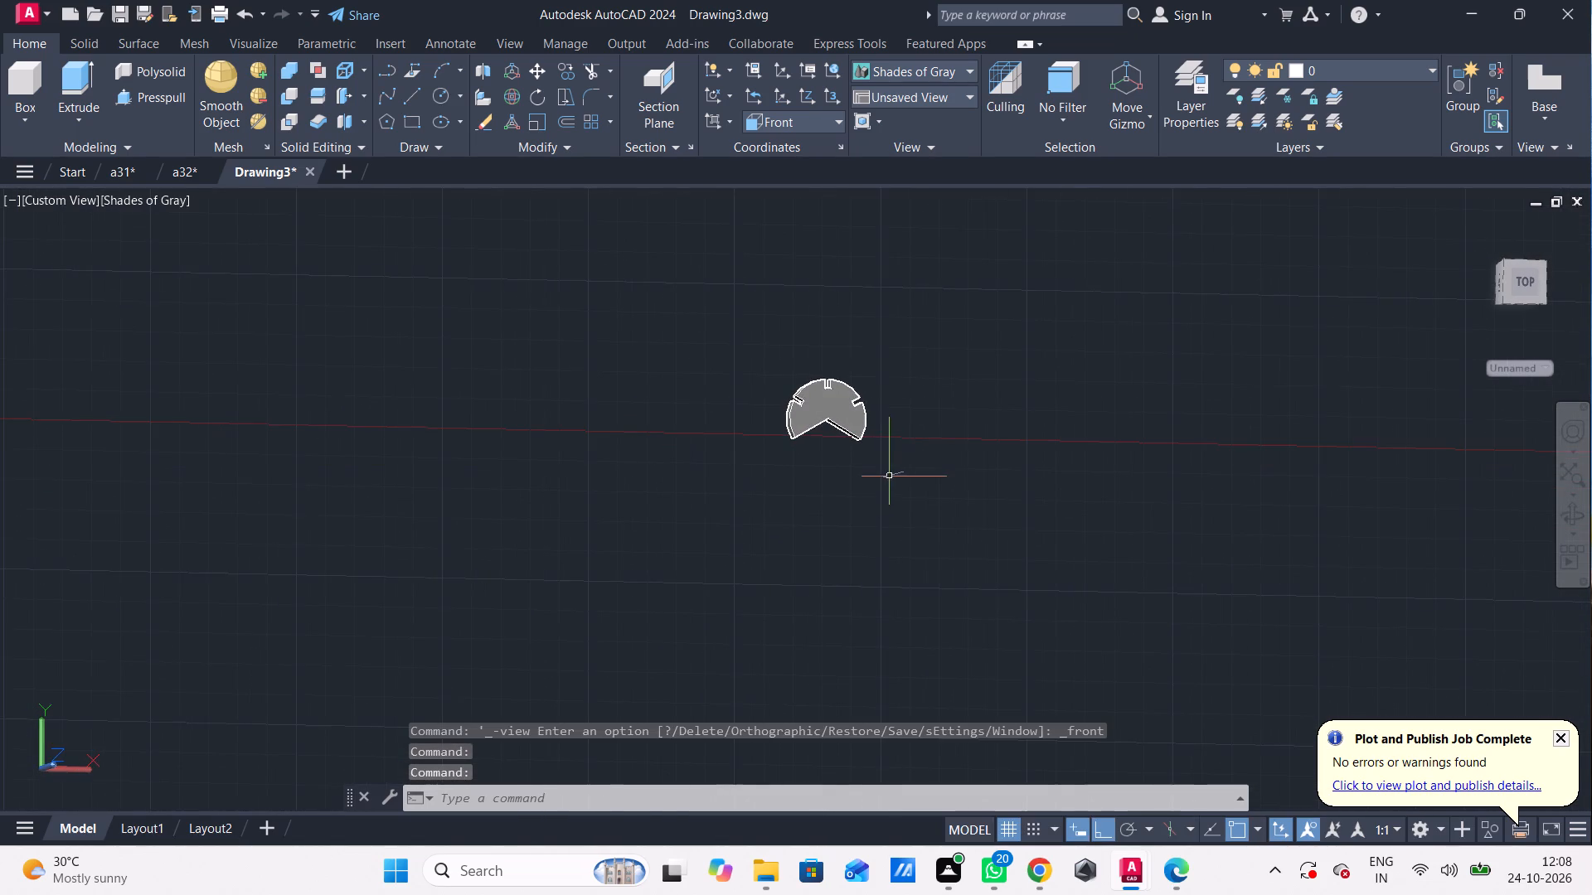
scroll(885, 467, "up", 1)
middle_click_drag(870, 477, 858, 516)
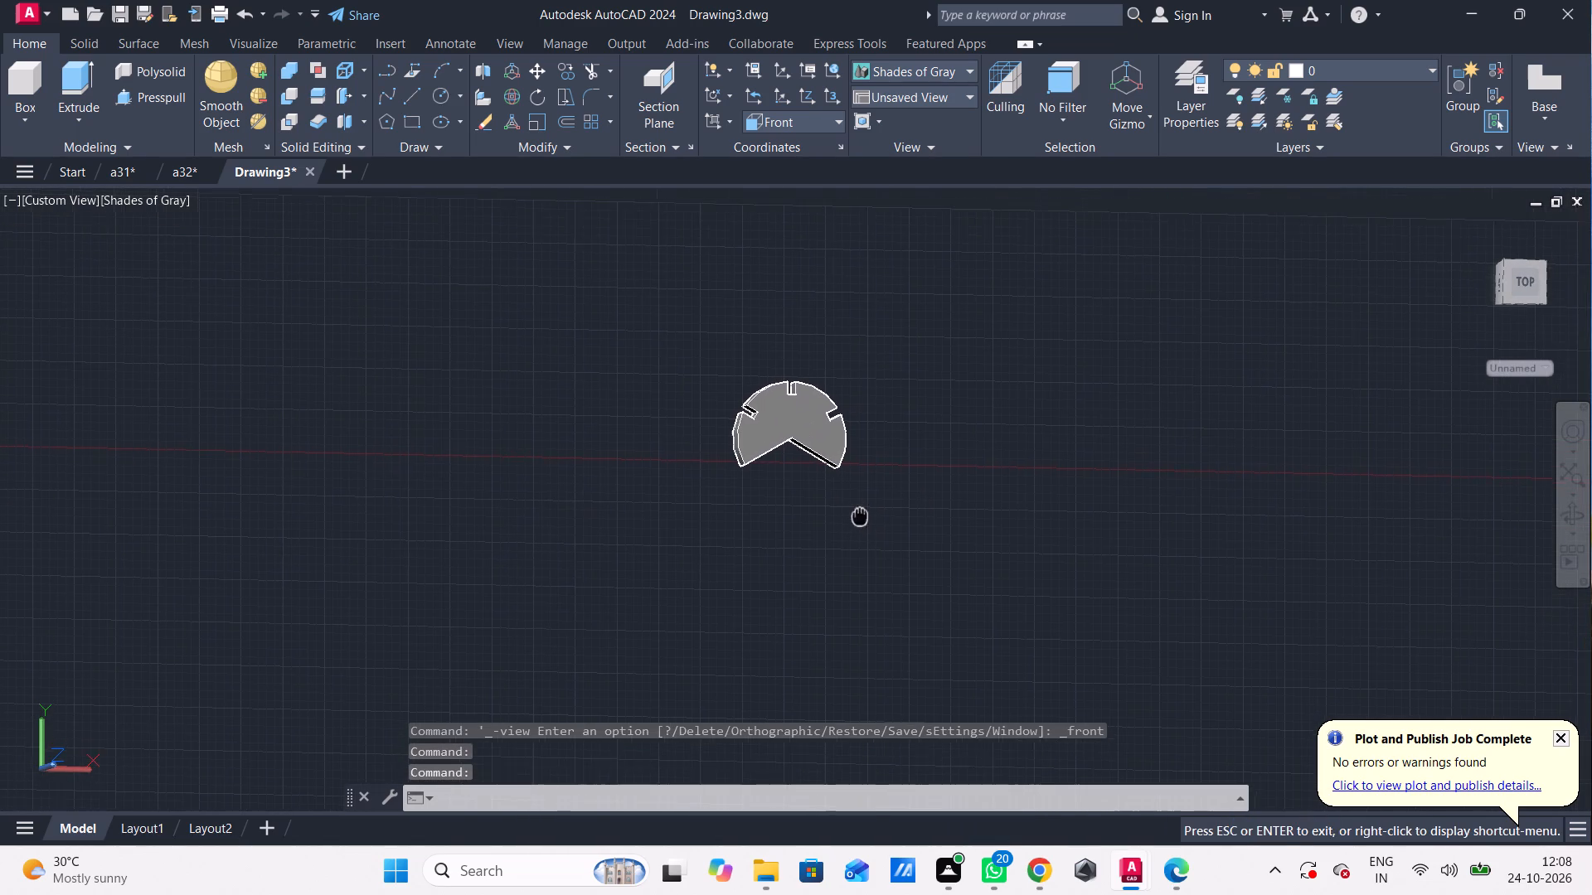
middle_click_drag(858, 516, 857, 520)
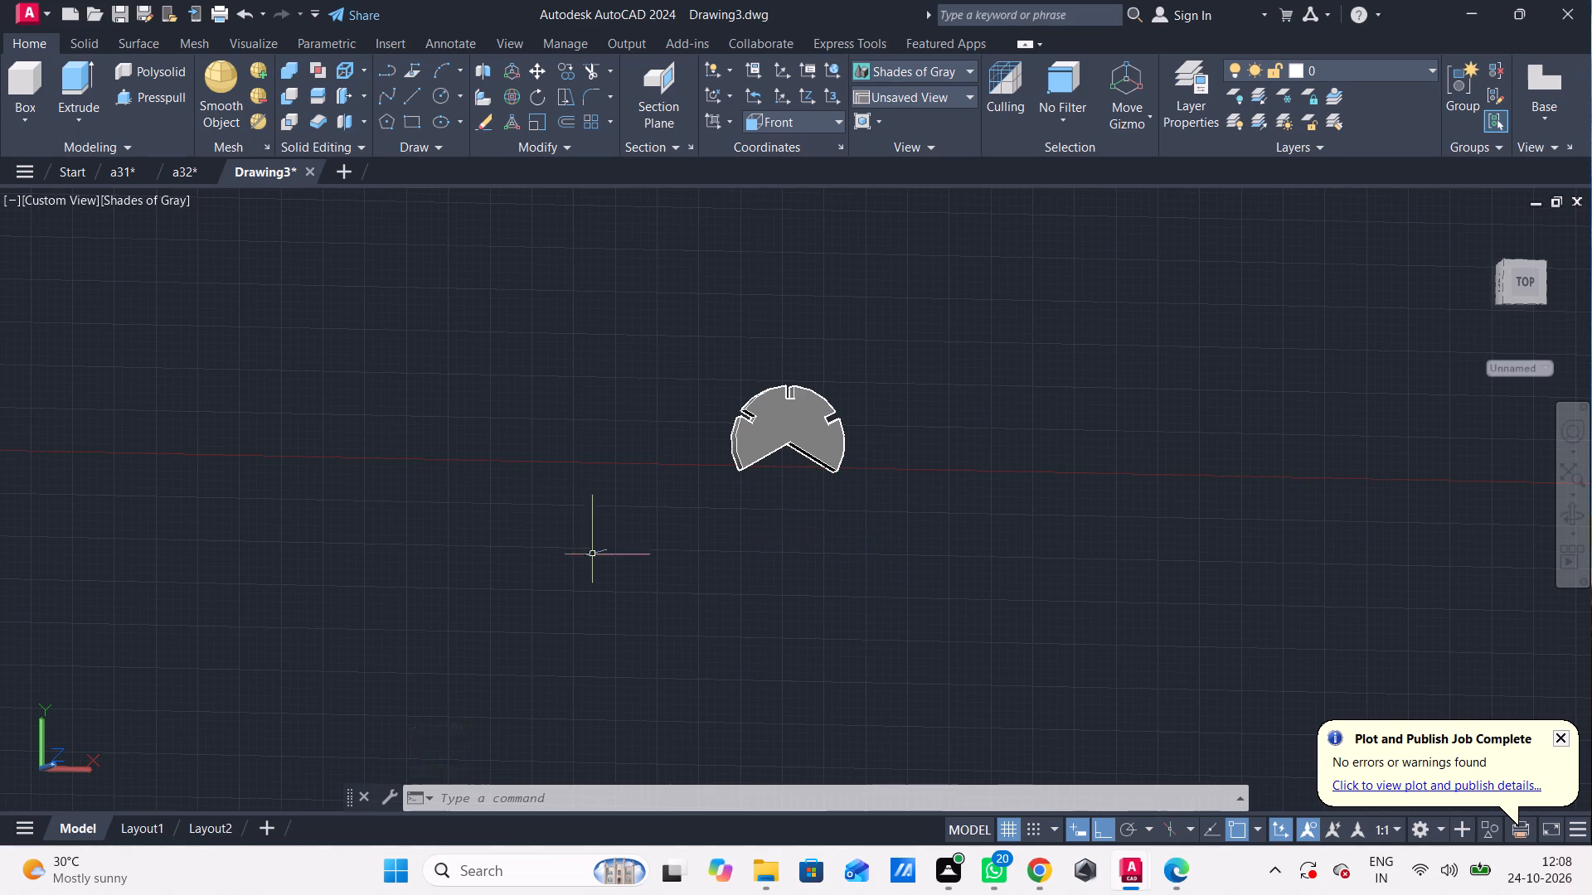
left_click(56, 204)
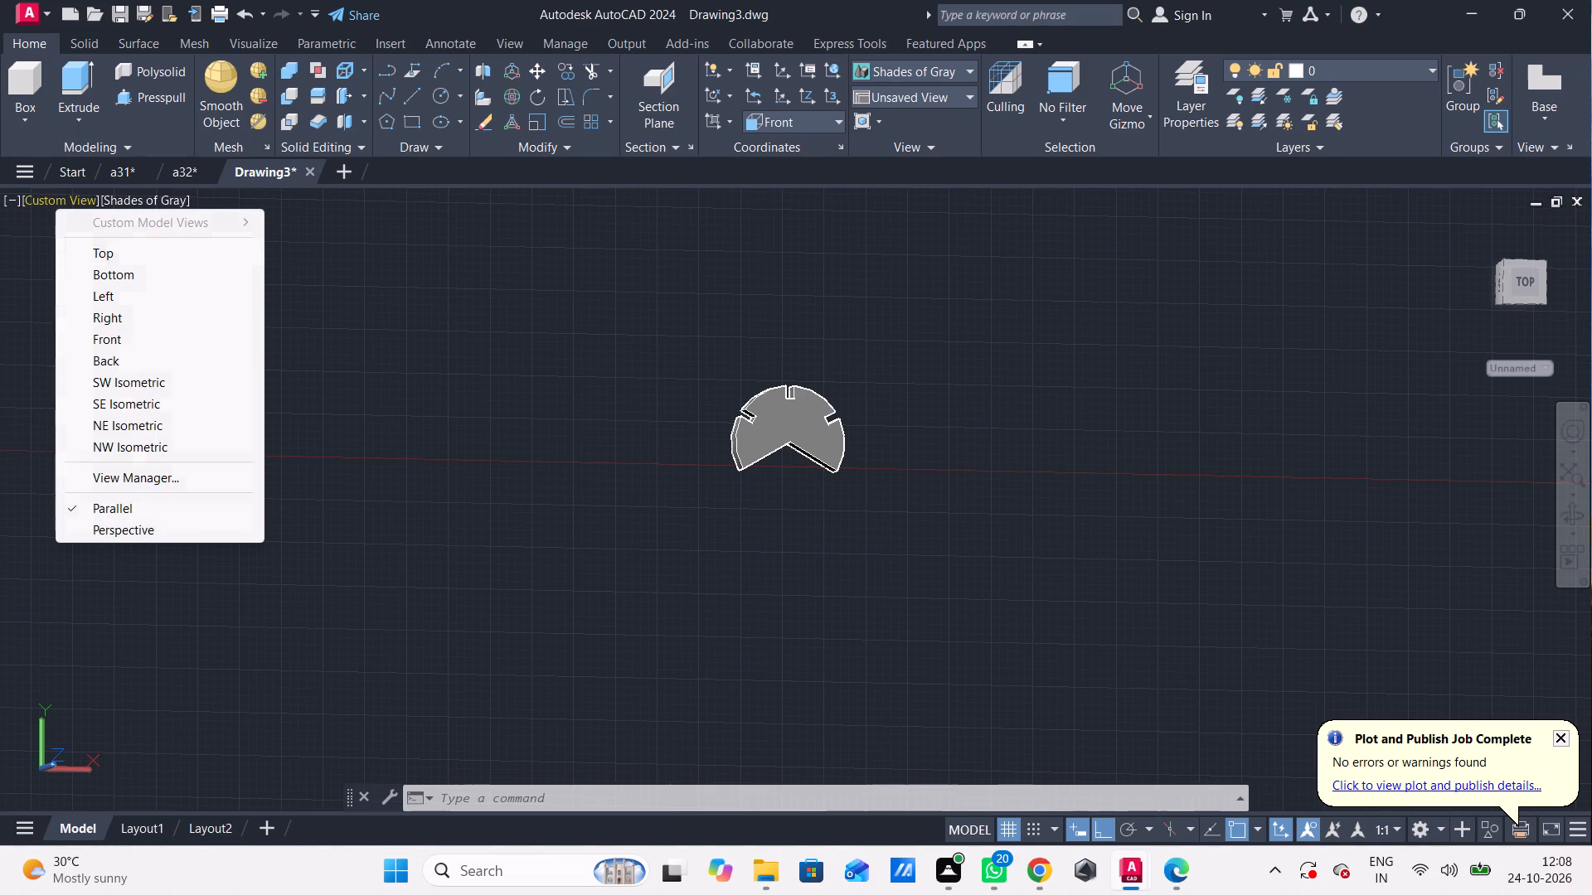
left_click(149, 336)
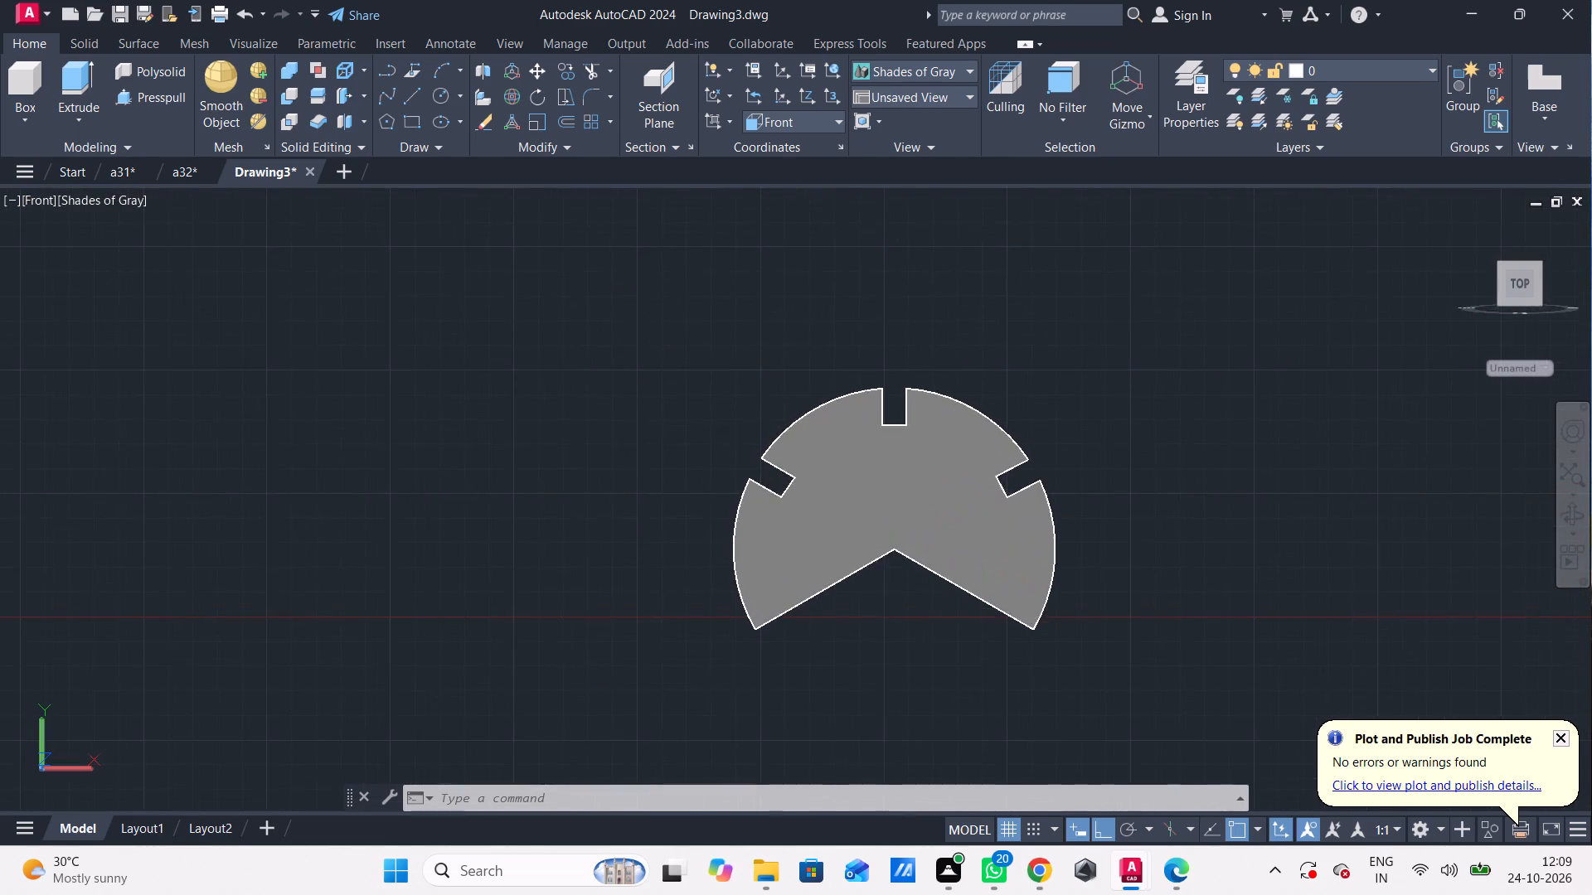
Start a line profile in the empty area beside the slotted disc with a vertical segment 20 long, going upward.
scroll(363, 460, "down", 1)
middle_click_drag(362, 485, 0, 531)
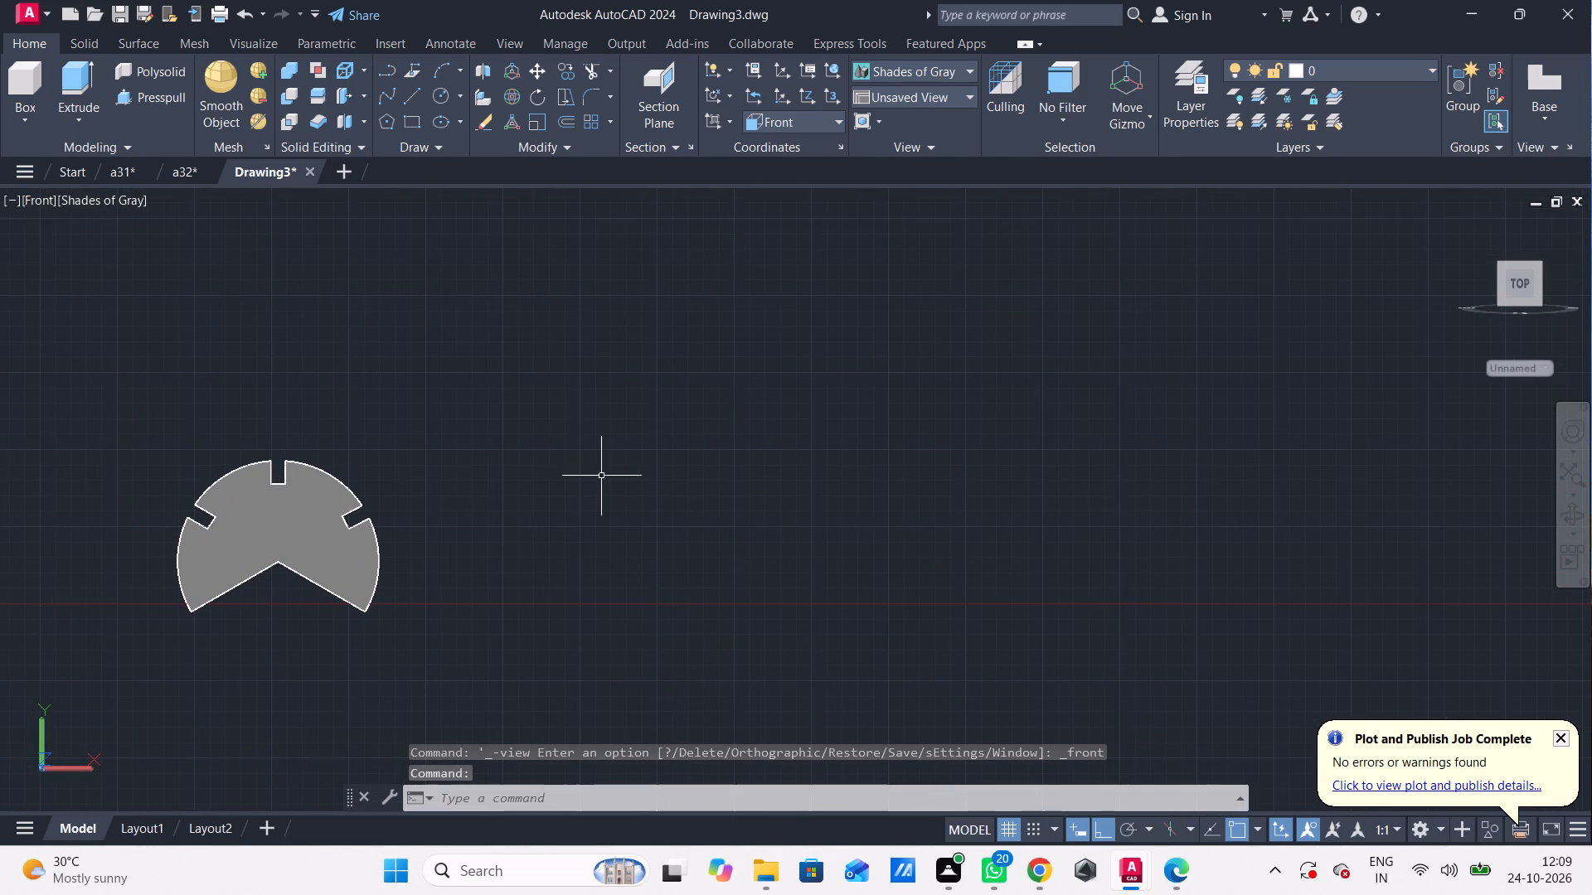
middle_click_drag(624, 487, 501, 444)
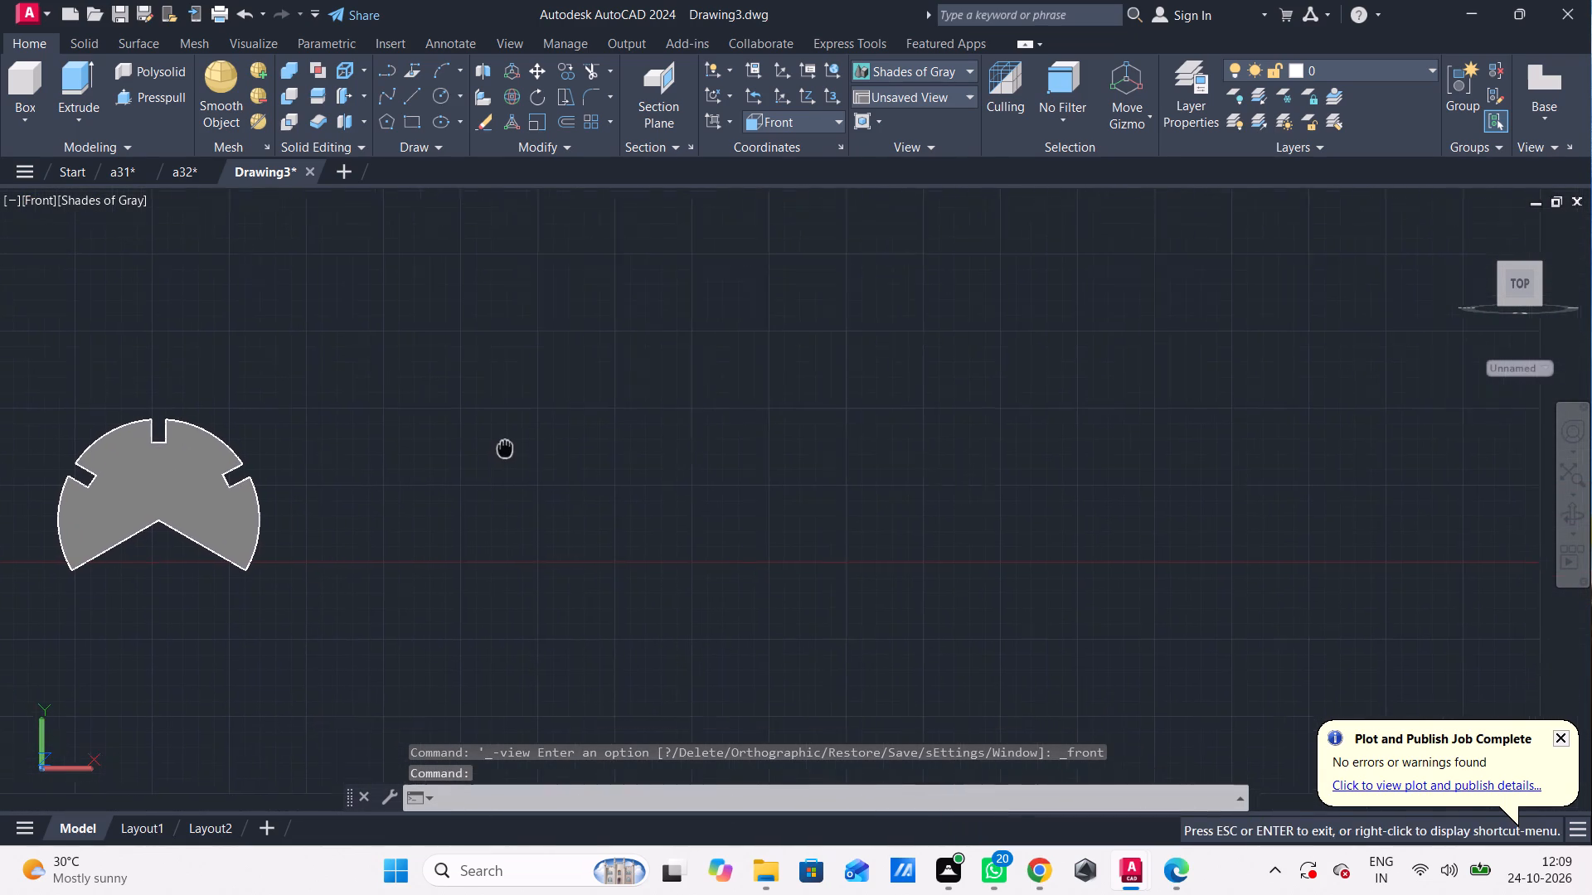
middle_click_drag(501, 444, 492, 439)
type("l")
key("space")
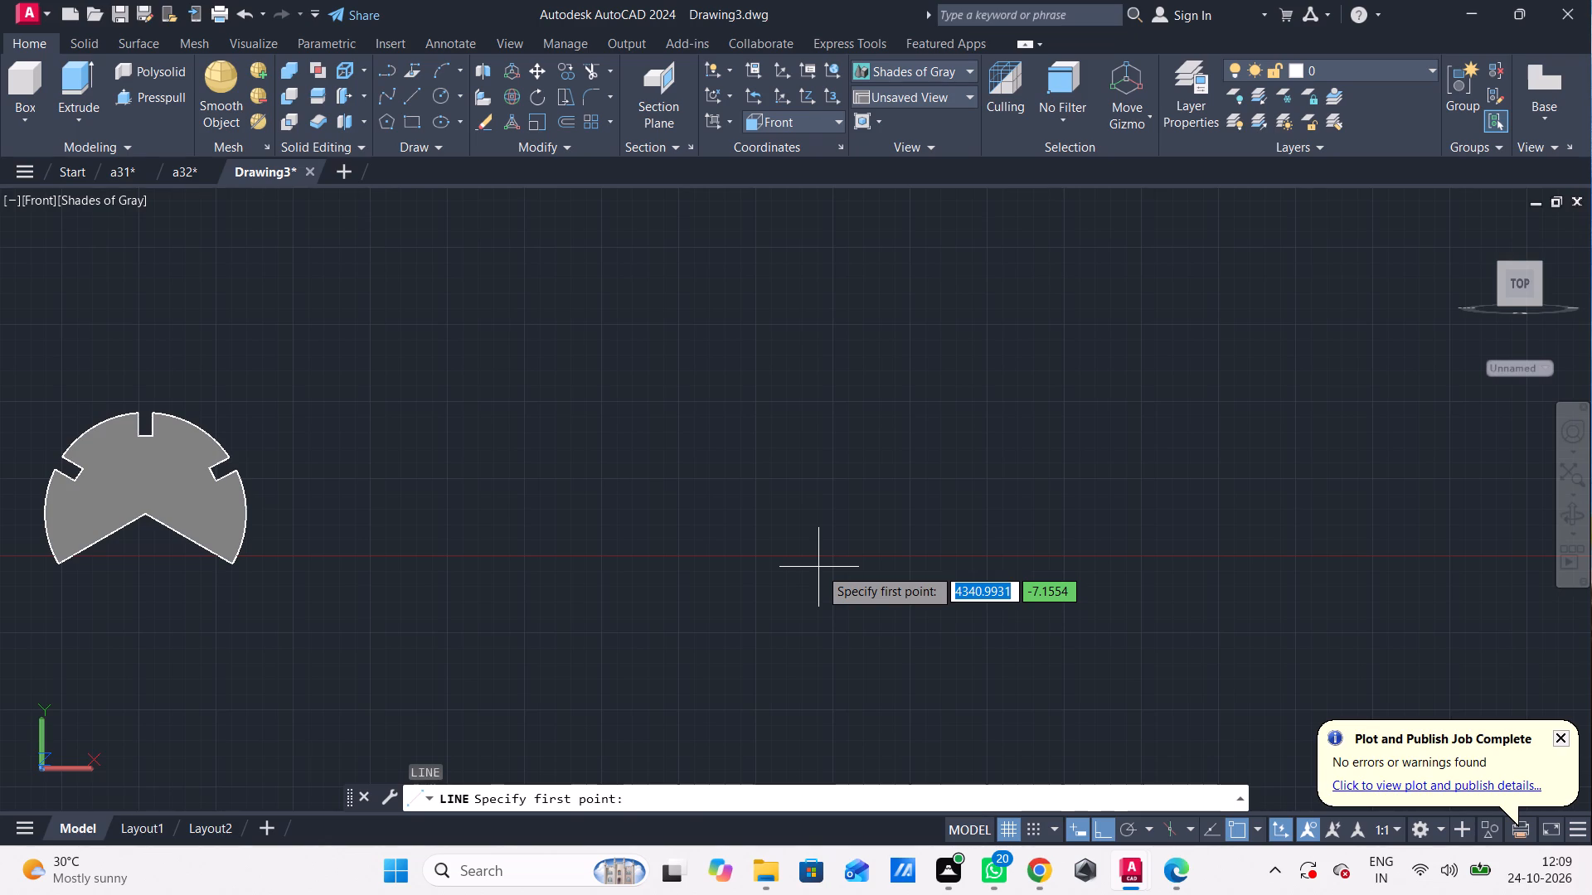
left_click(819, 568)
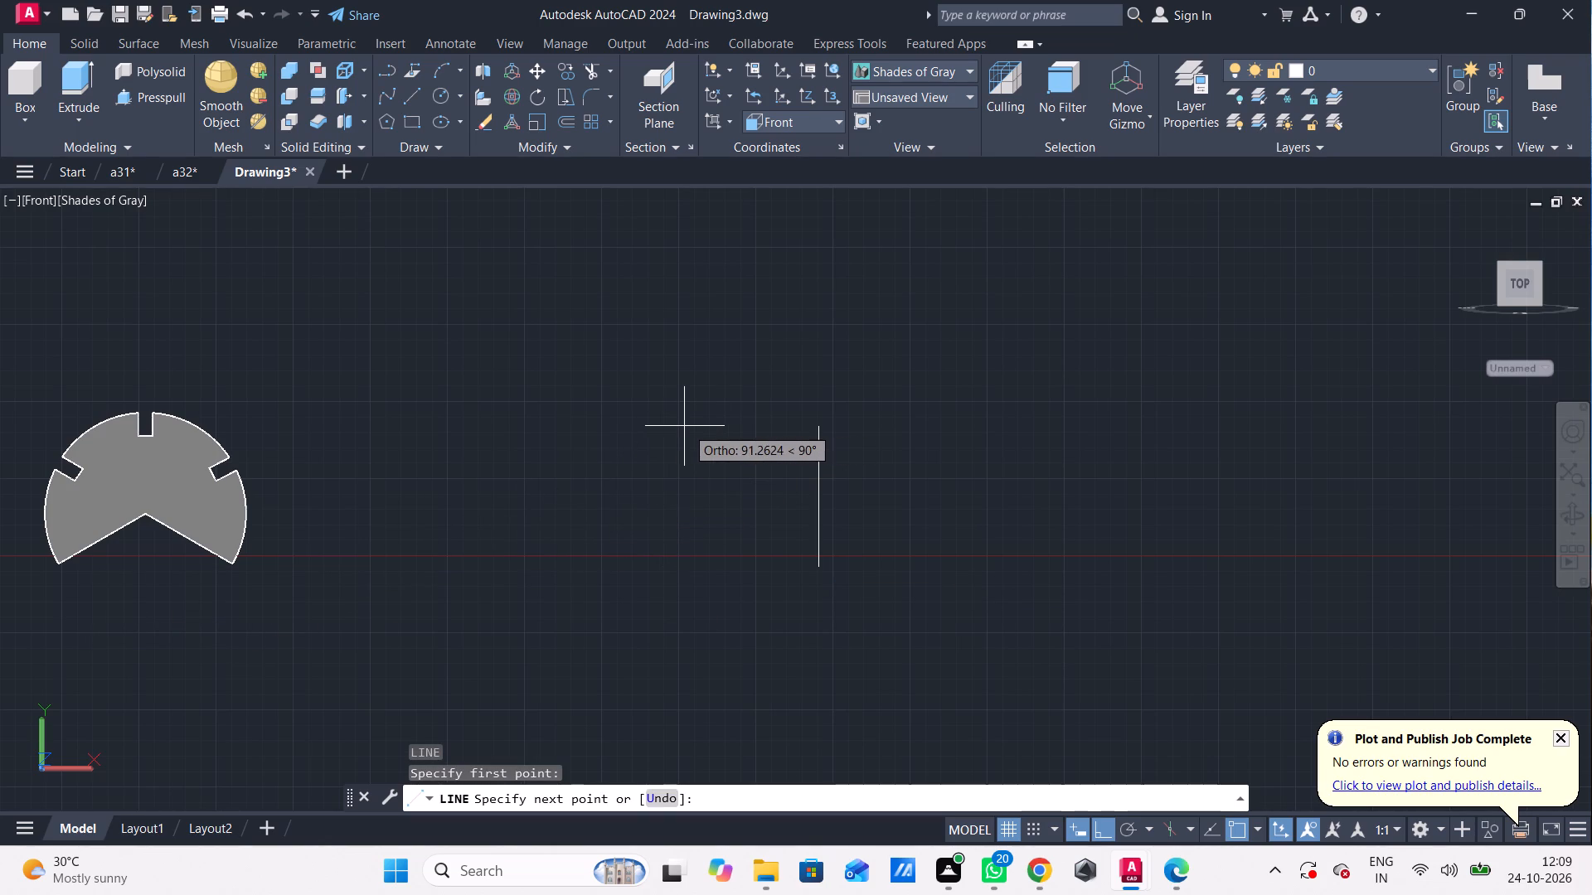
type("20")
key("Return")
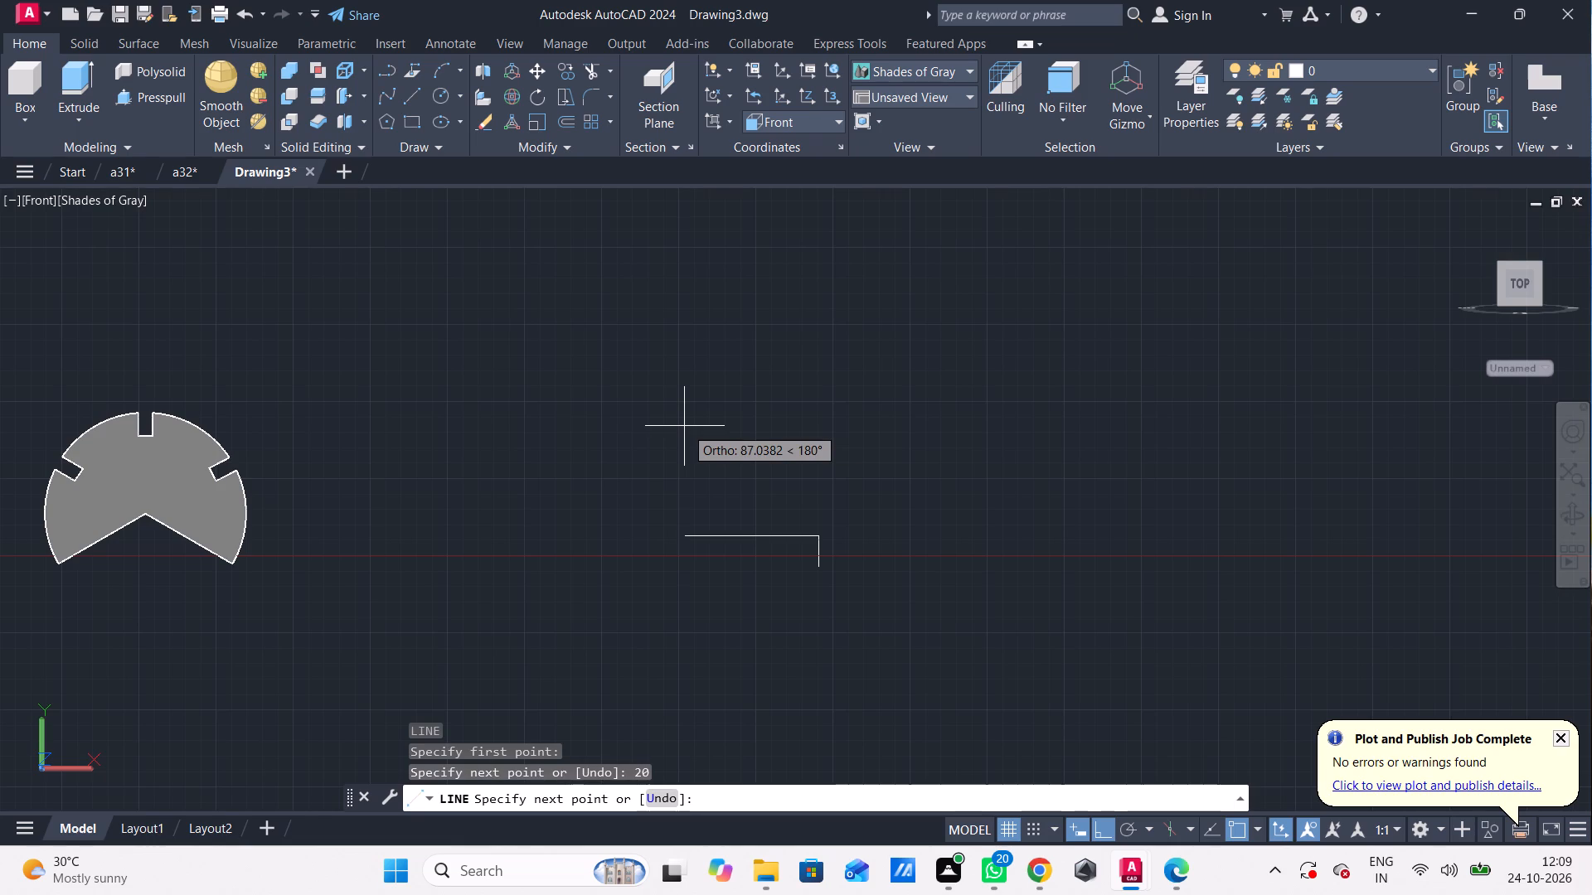
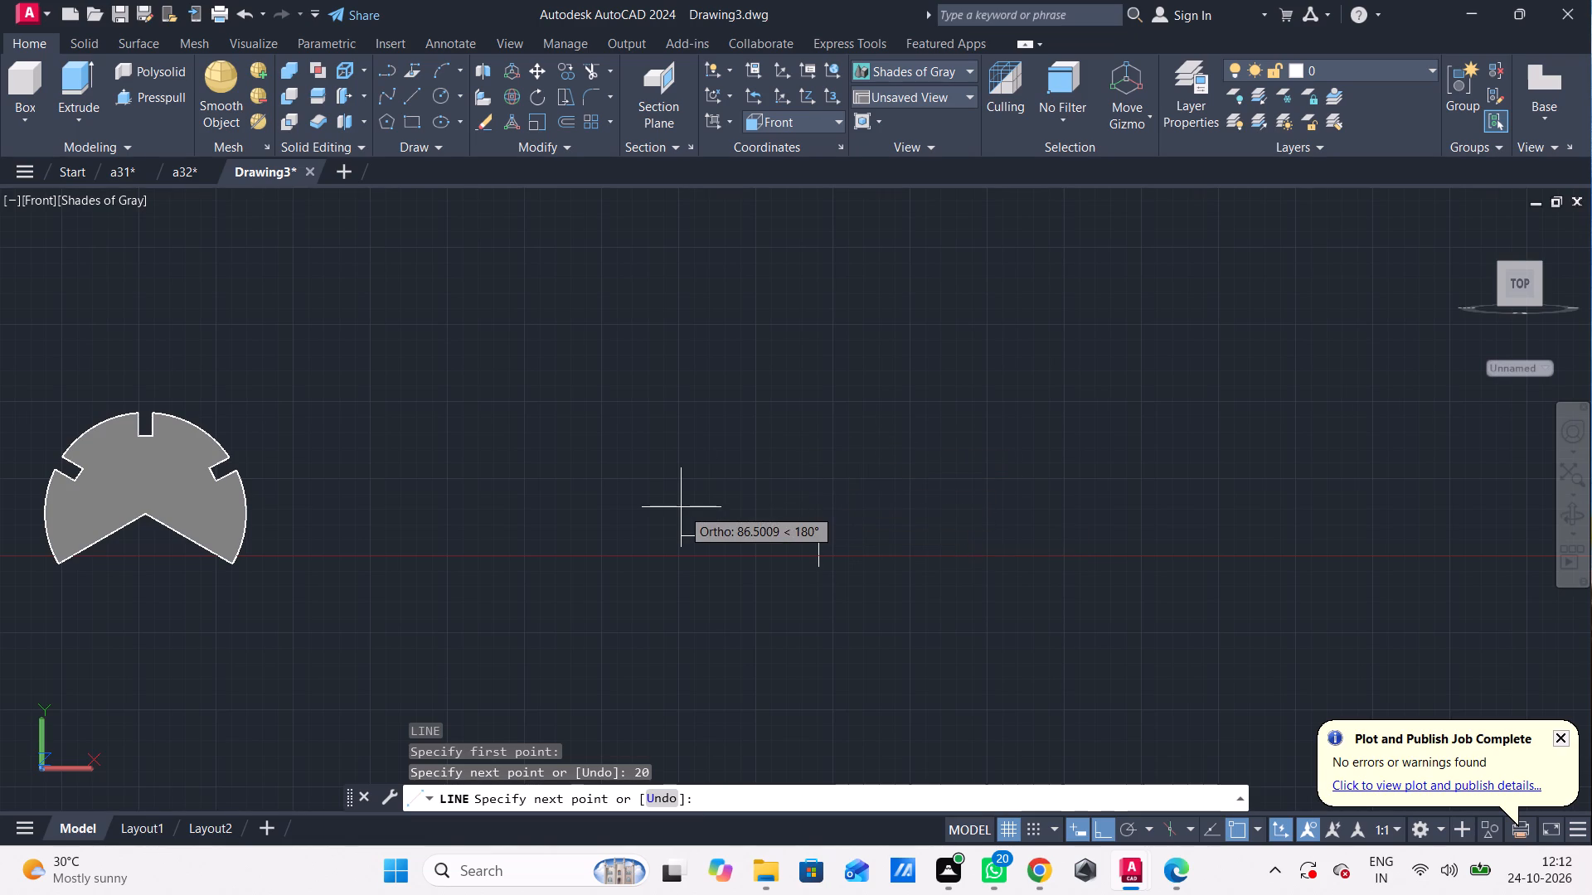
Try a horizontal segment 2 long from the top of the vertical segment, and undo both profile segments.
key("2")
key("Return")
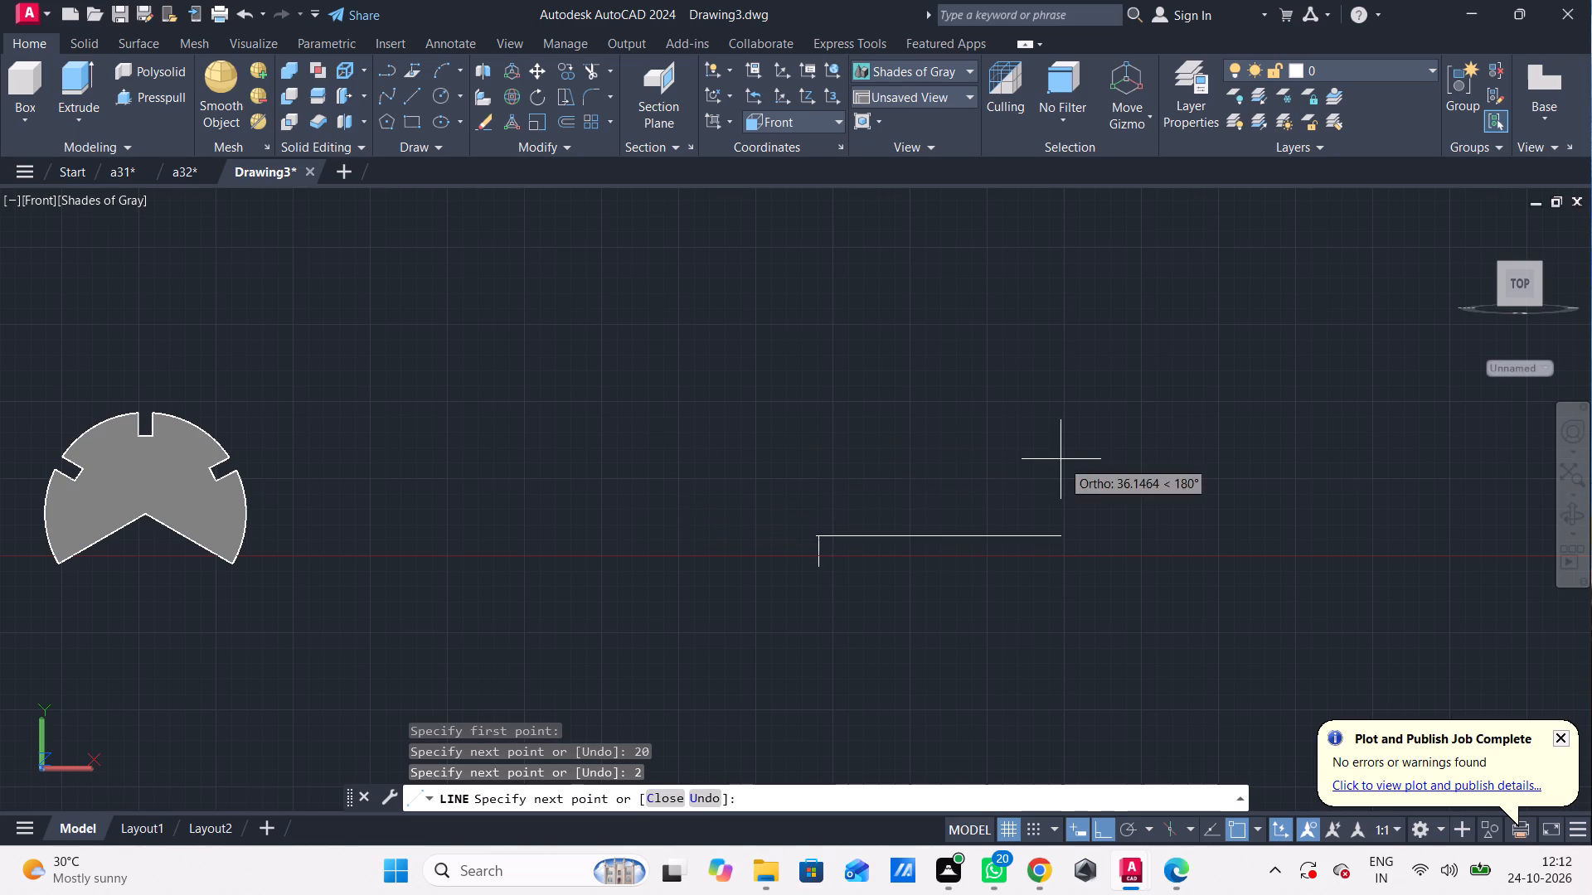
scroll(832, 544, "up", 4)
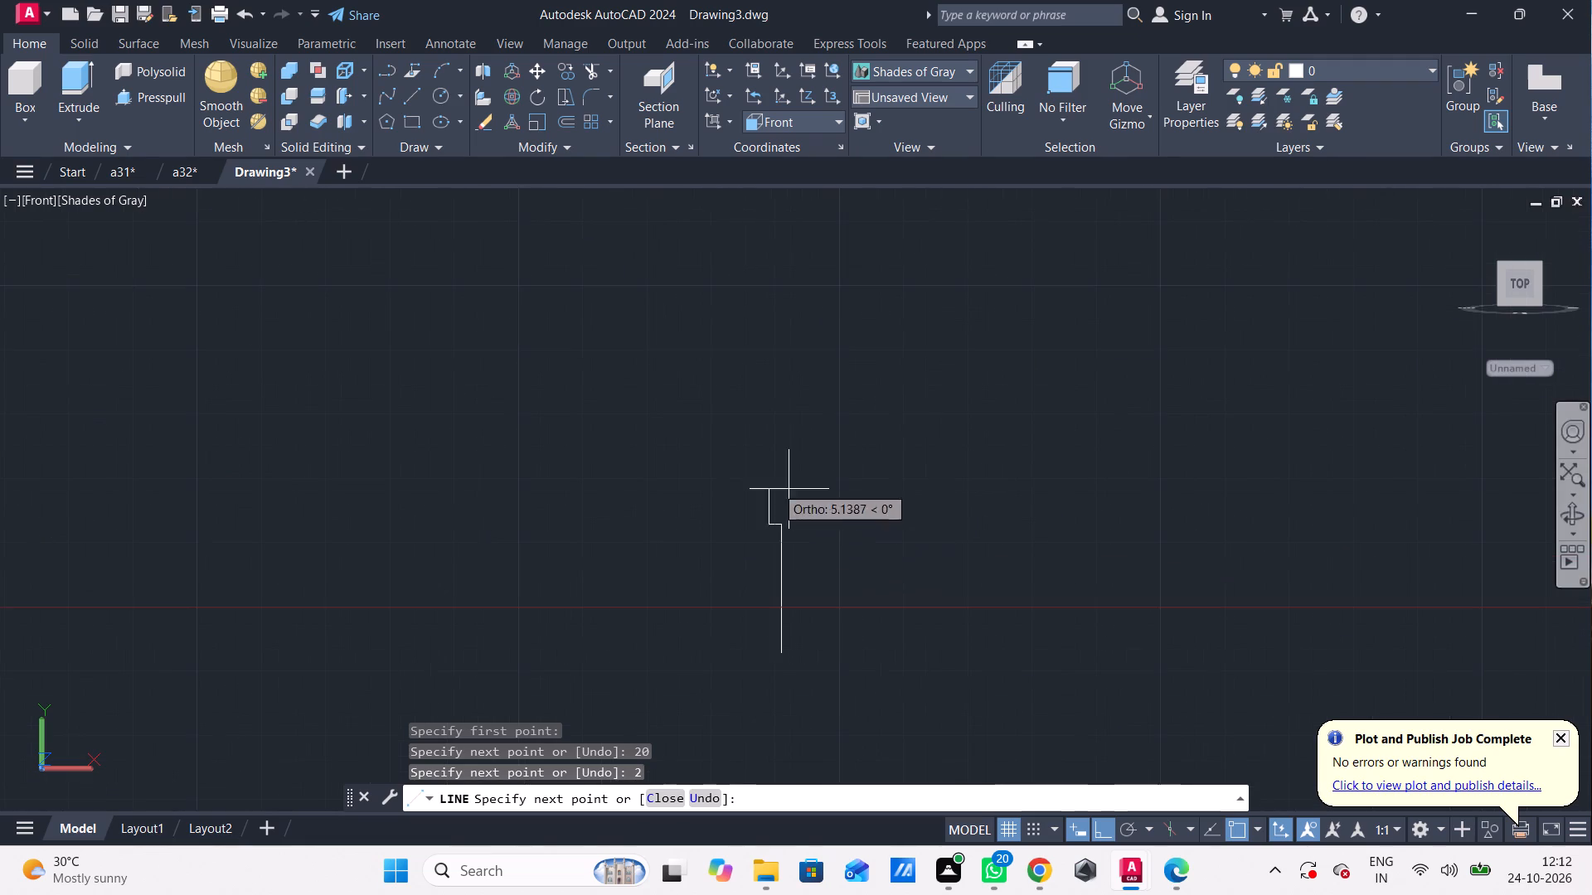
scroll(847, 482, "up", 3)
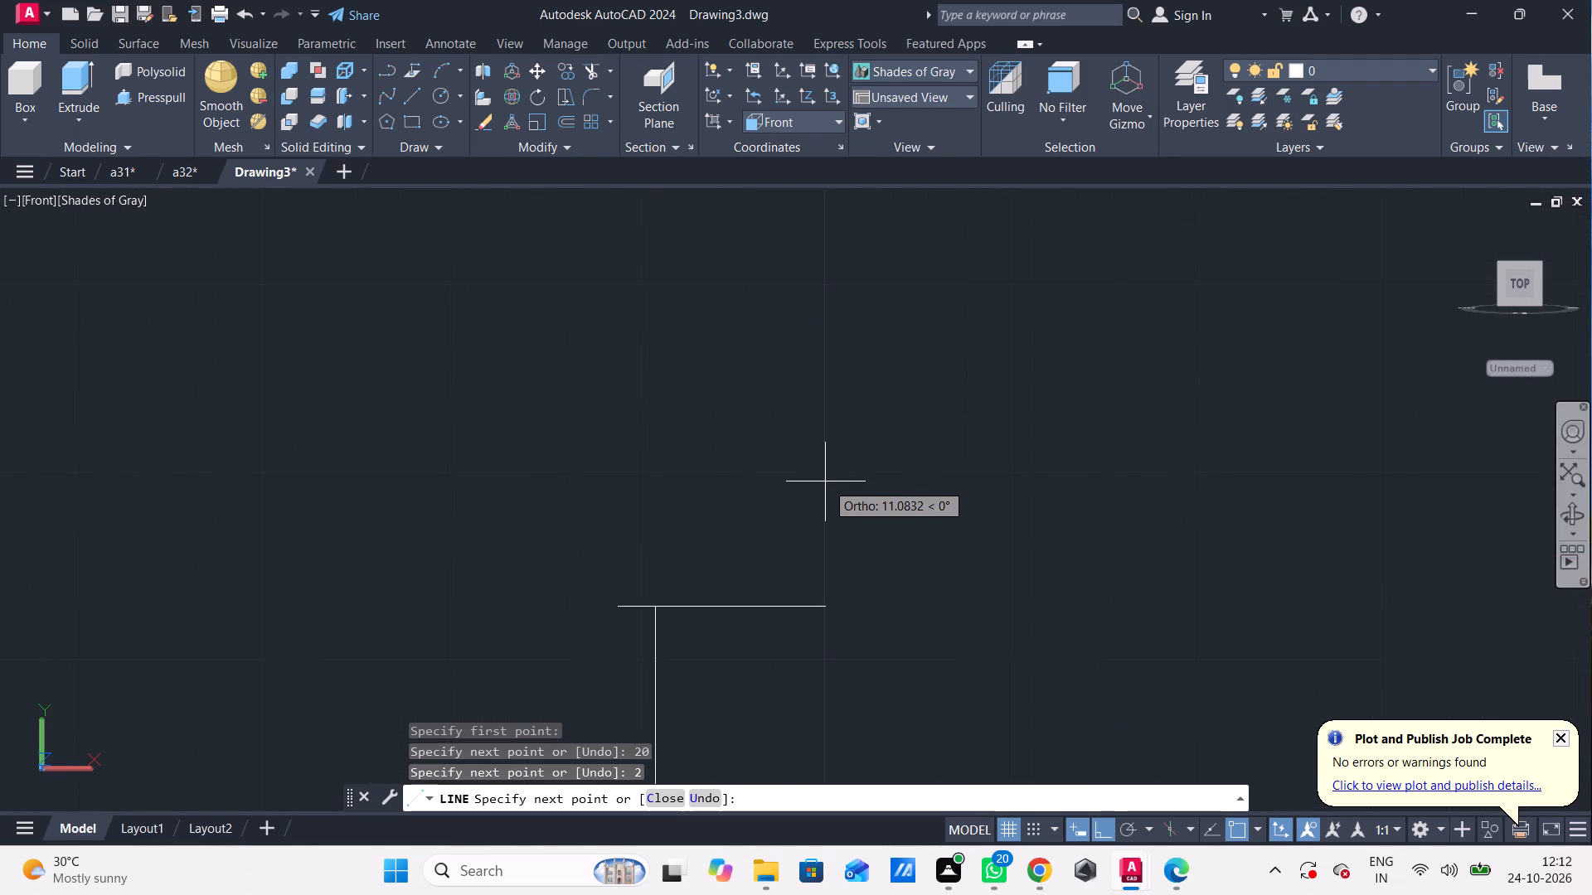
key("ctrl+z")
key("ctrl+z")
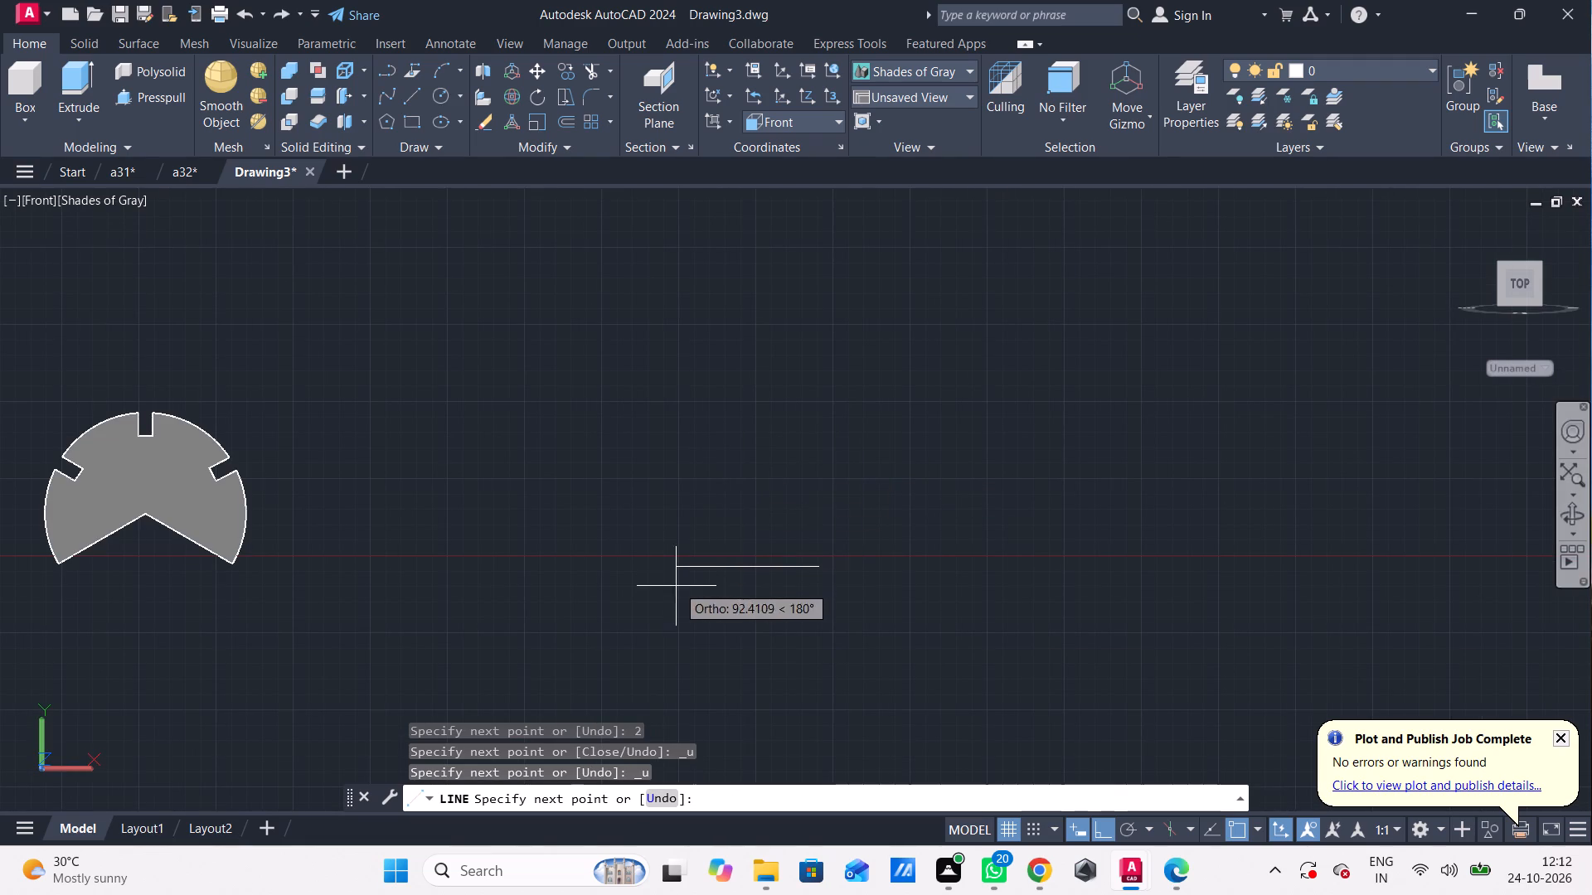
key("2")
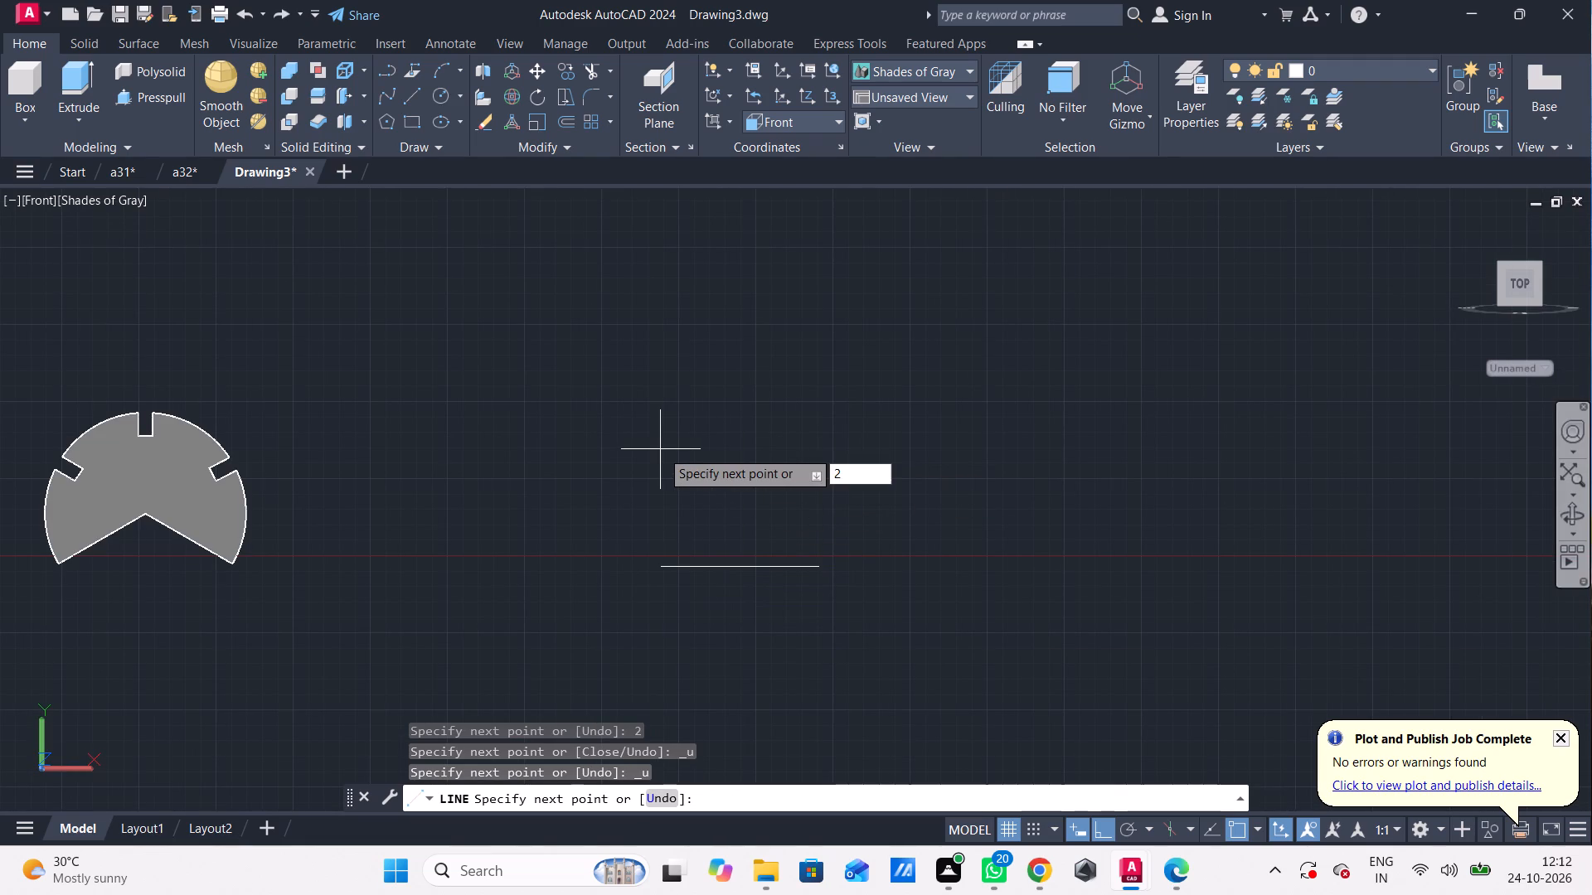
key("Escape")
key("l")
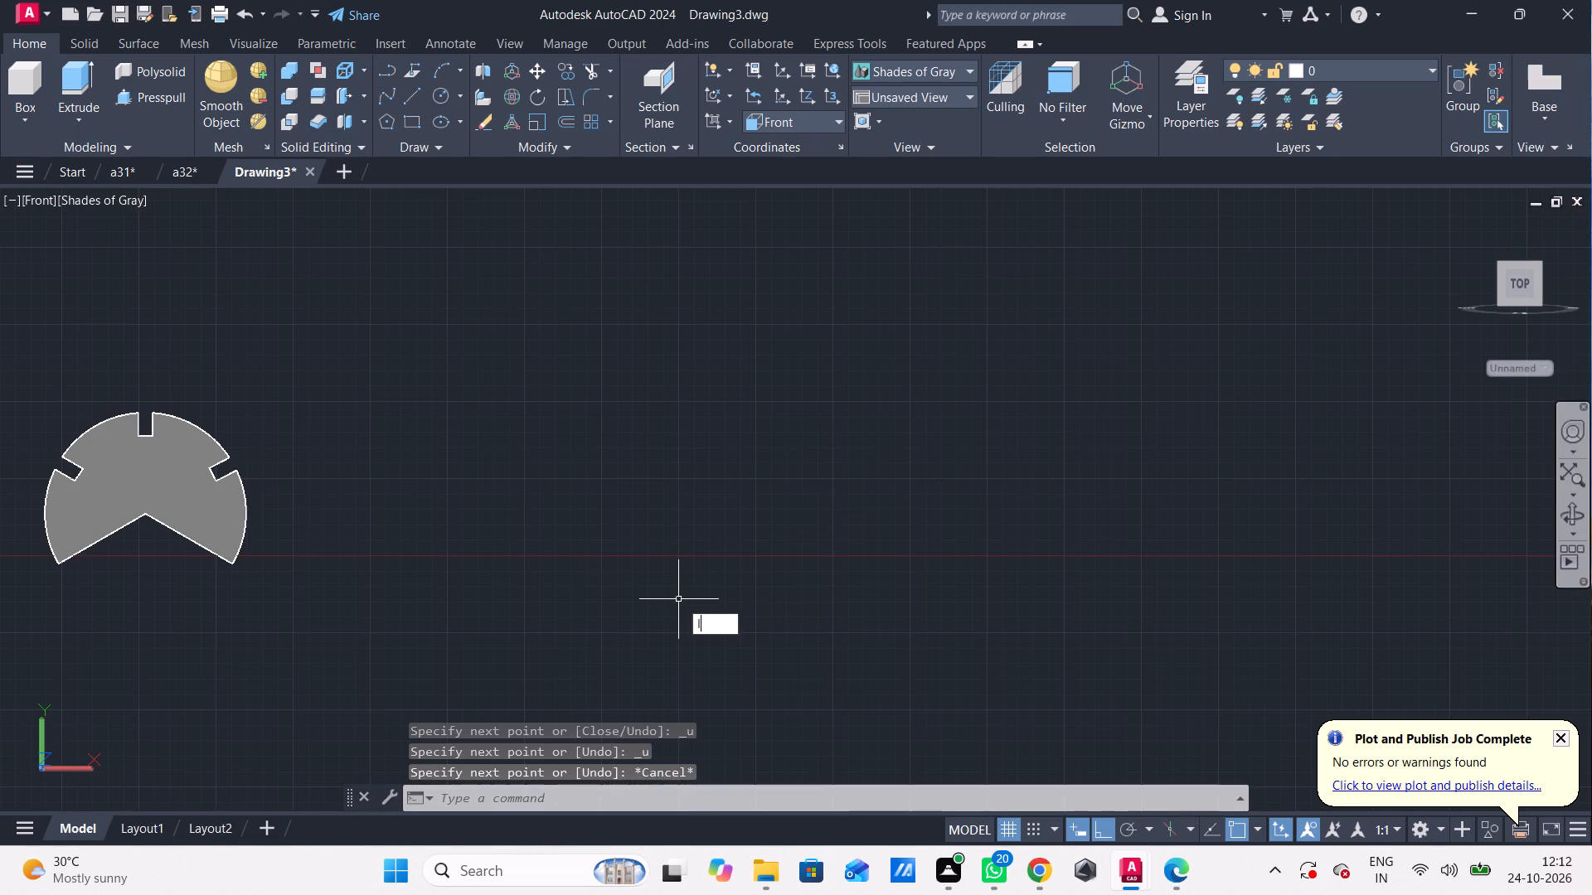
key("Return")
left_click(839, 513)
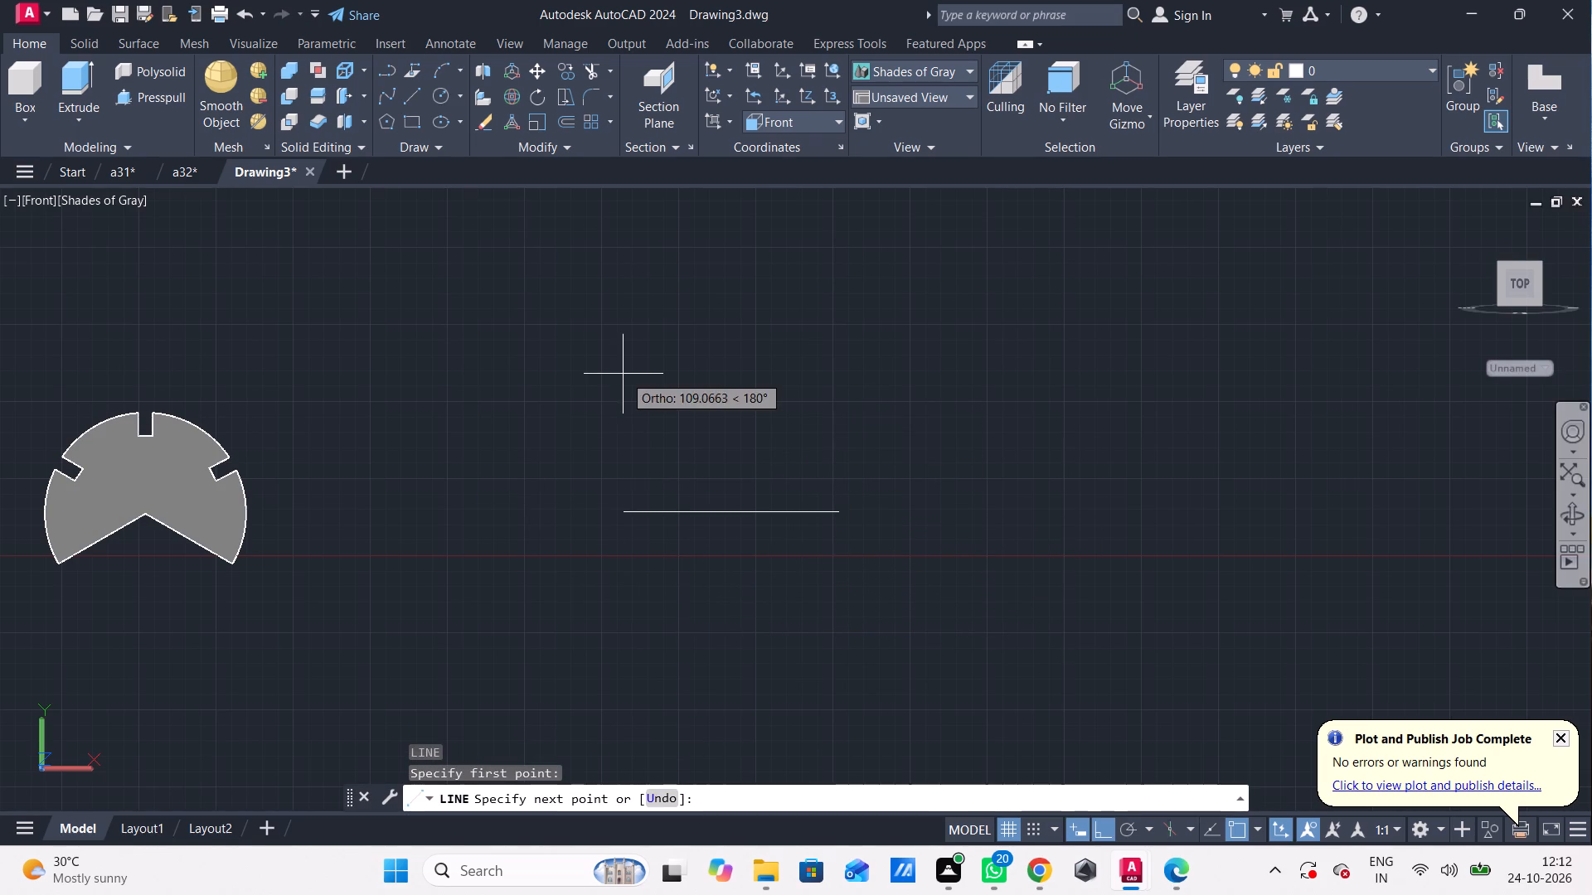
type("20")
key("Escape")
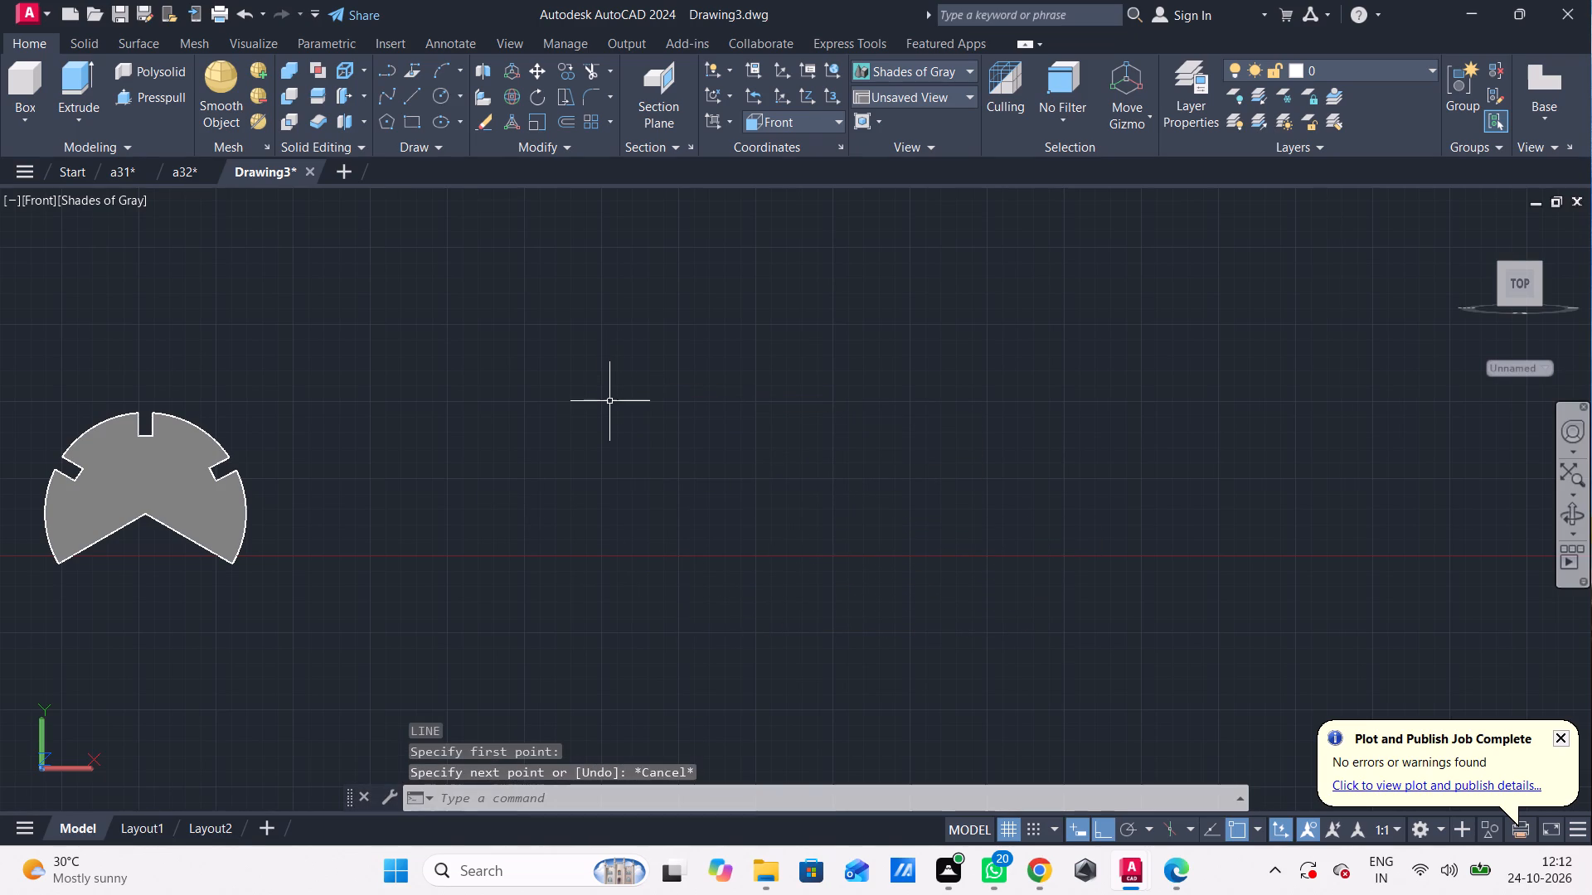
Start a new line profile in the empty area beside the slotted disc with a vertical segment 20 long, going upward.
key("l")
key("Return")
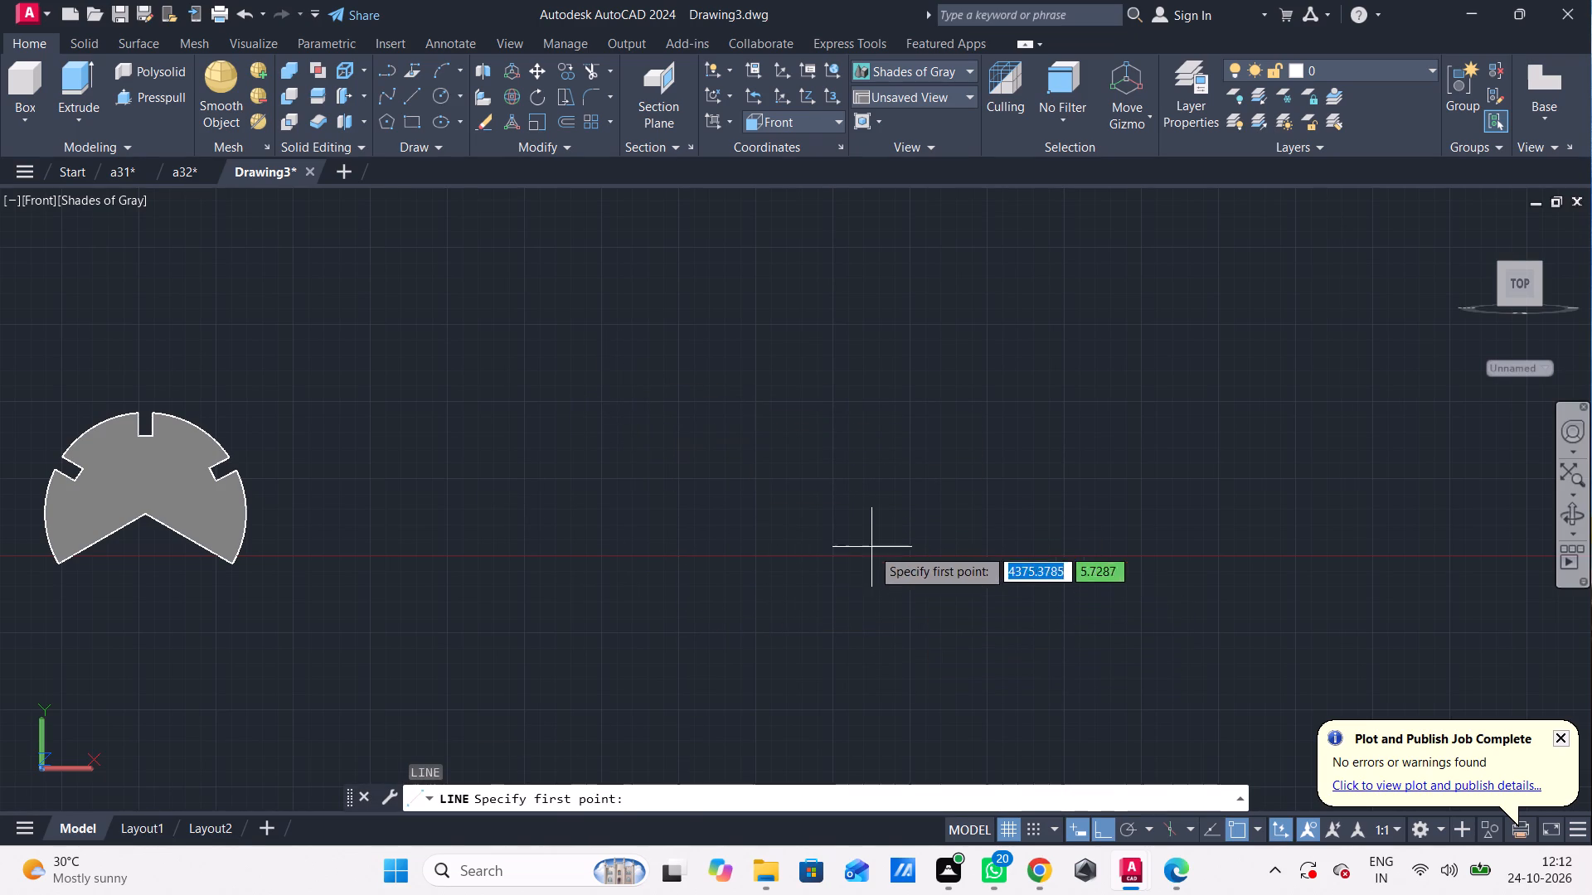
left_click(850, 539)
type("20")
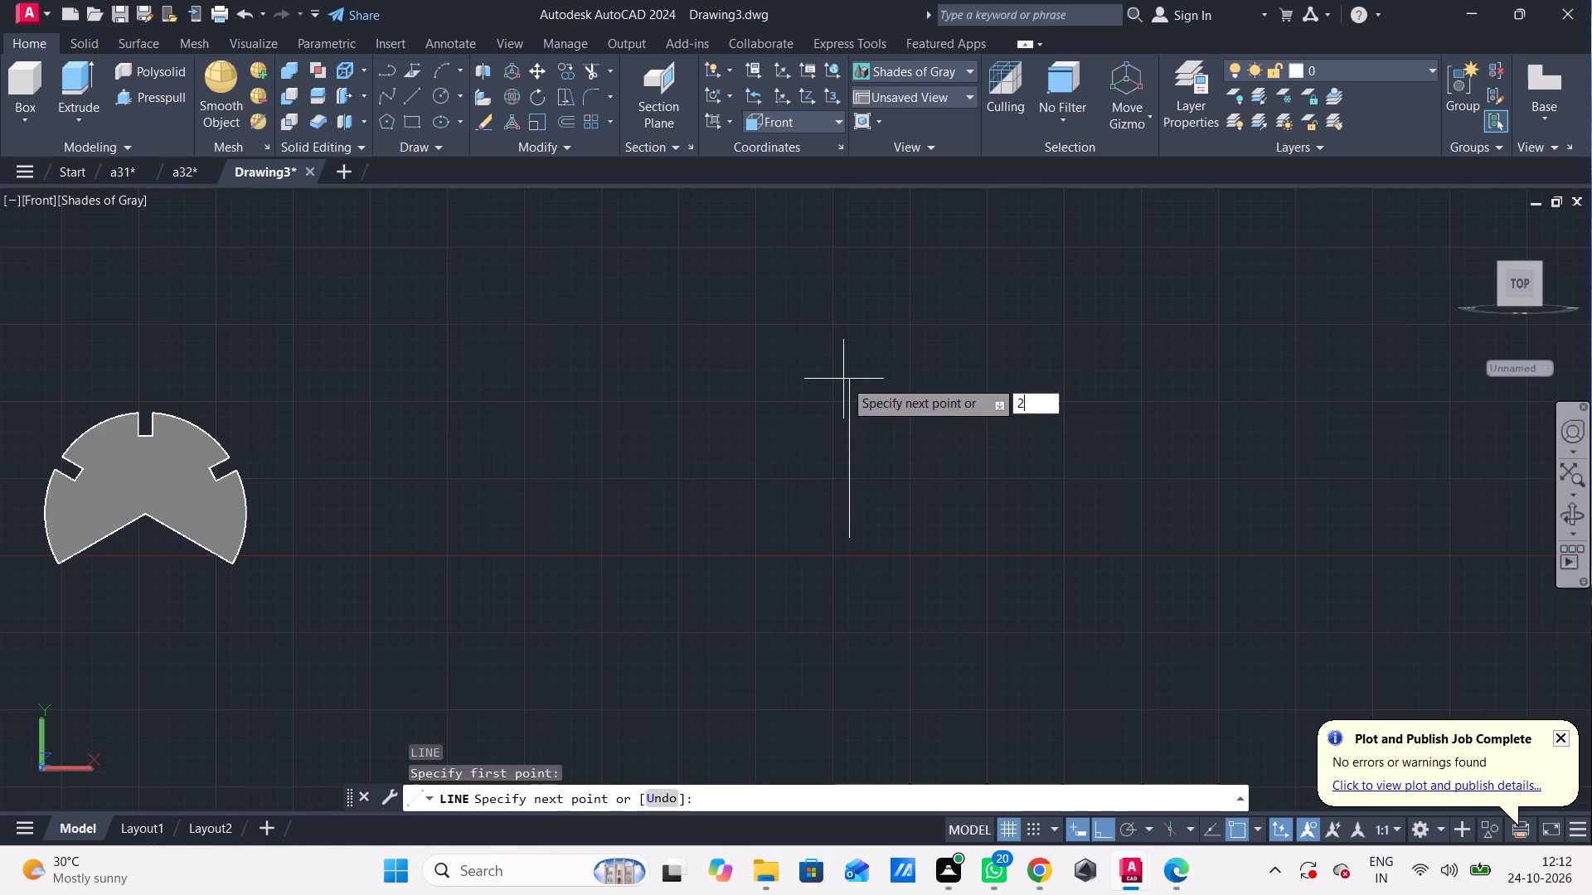
key("Return")
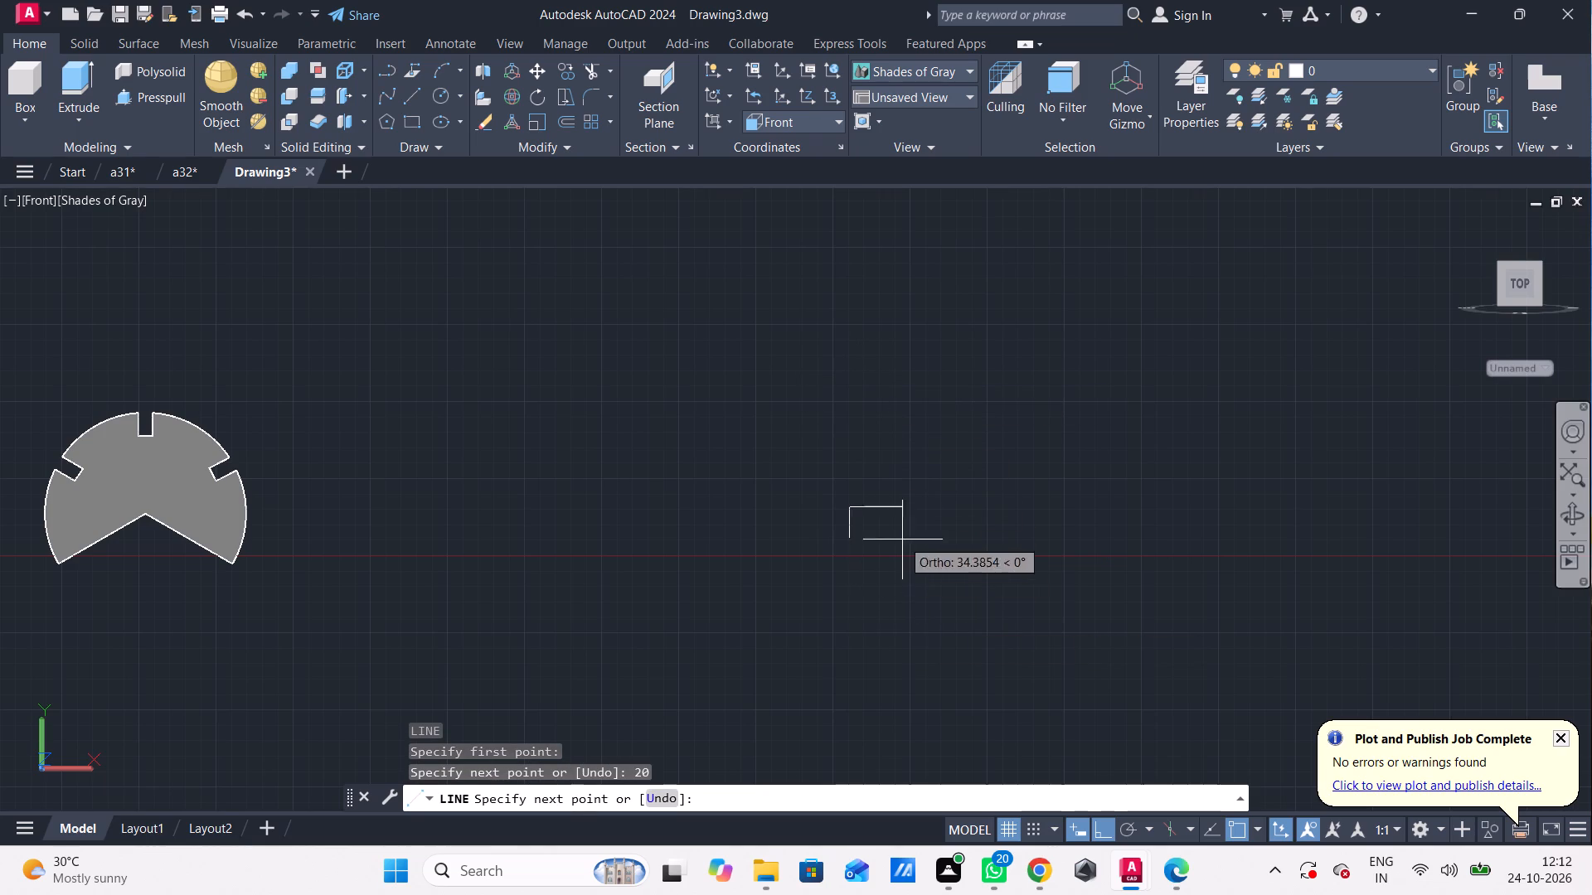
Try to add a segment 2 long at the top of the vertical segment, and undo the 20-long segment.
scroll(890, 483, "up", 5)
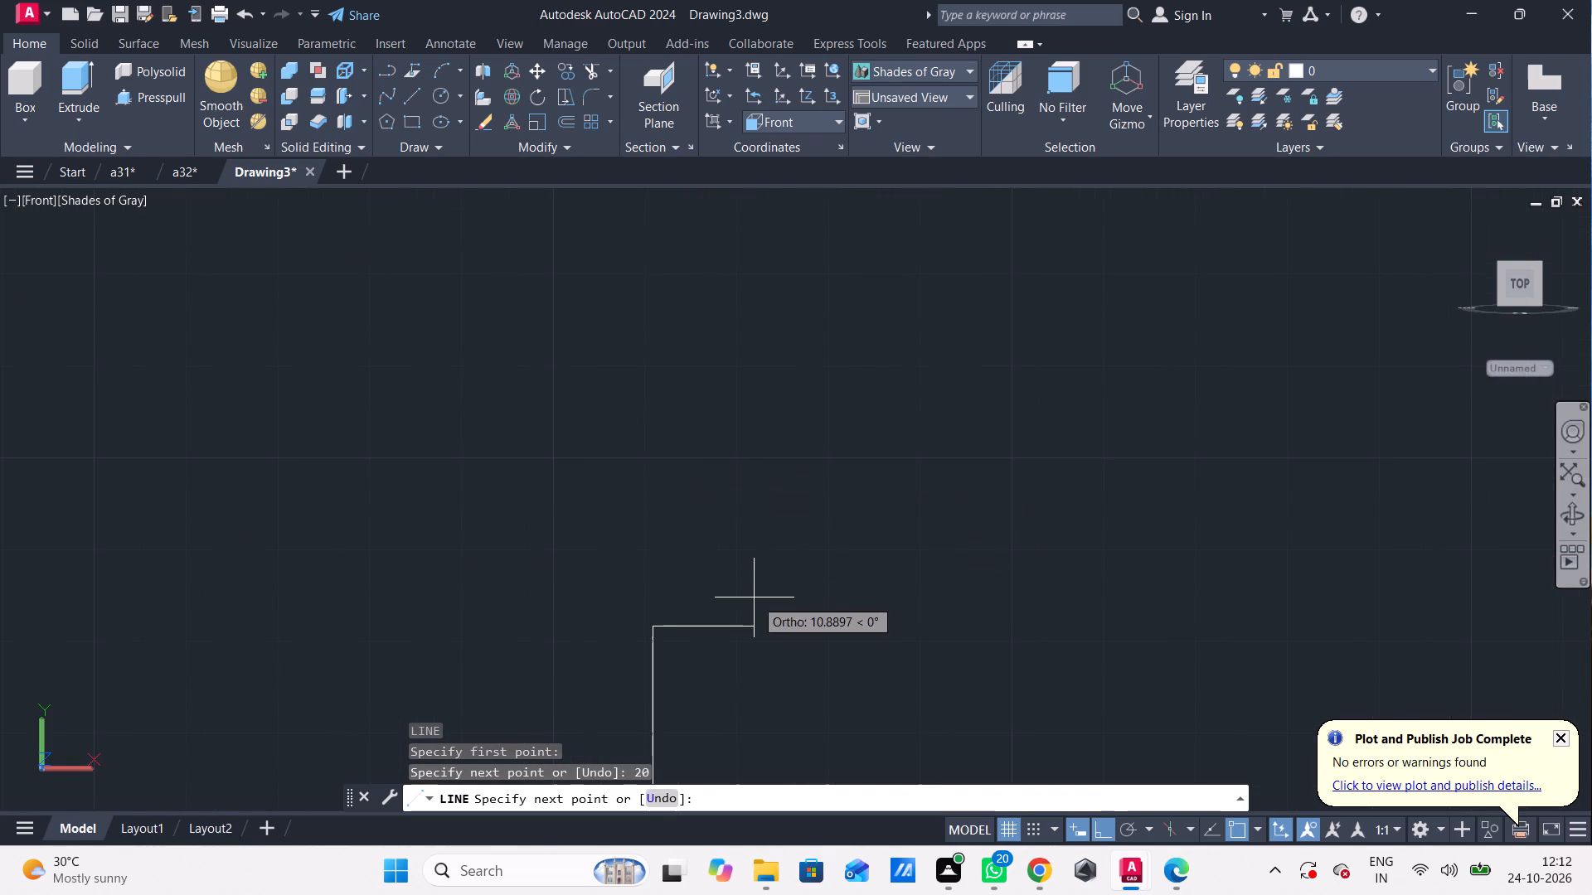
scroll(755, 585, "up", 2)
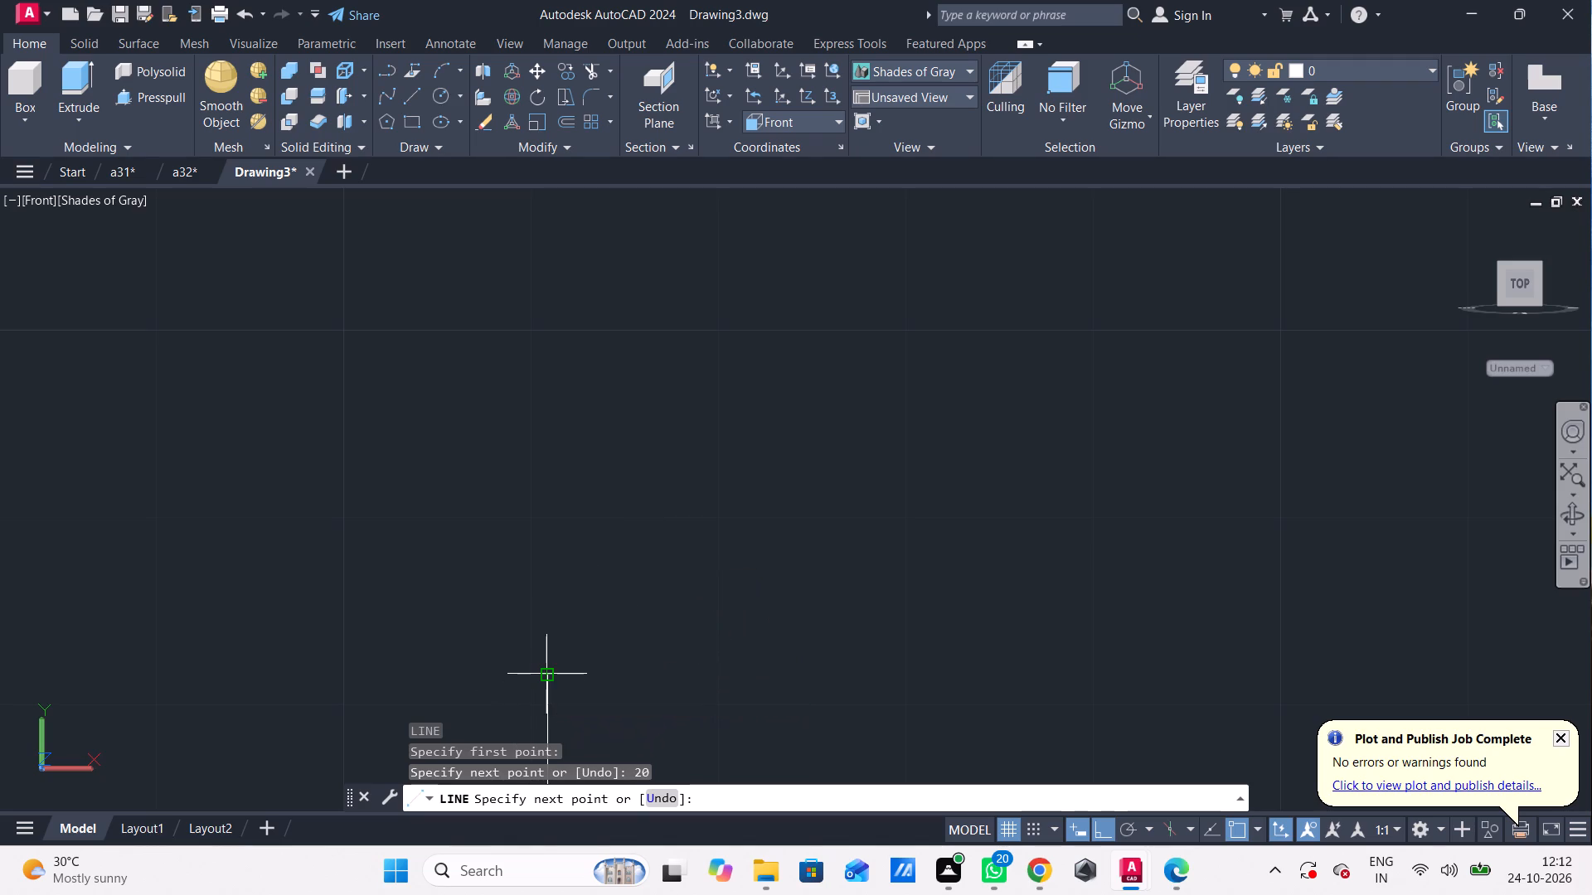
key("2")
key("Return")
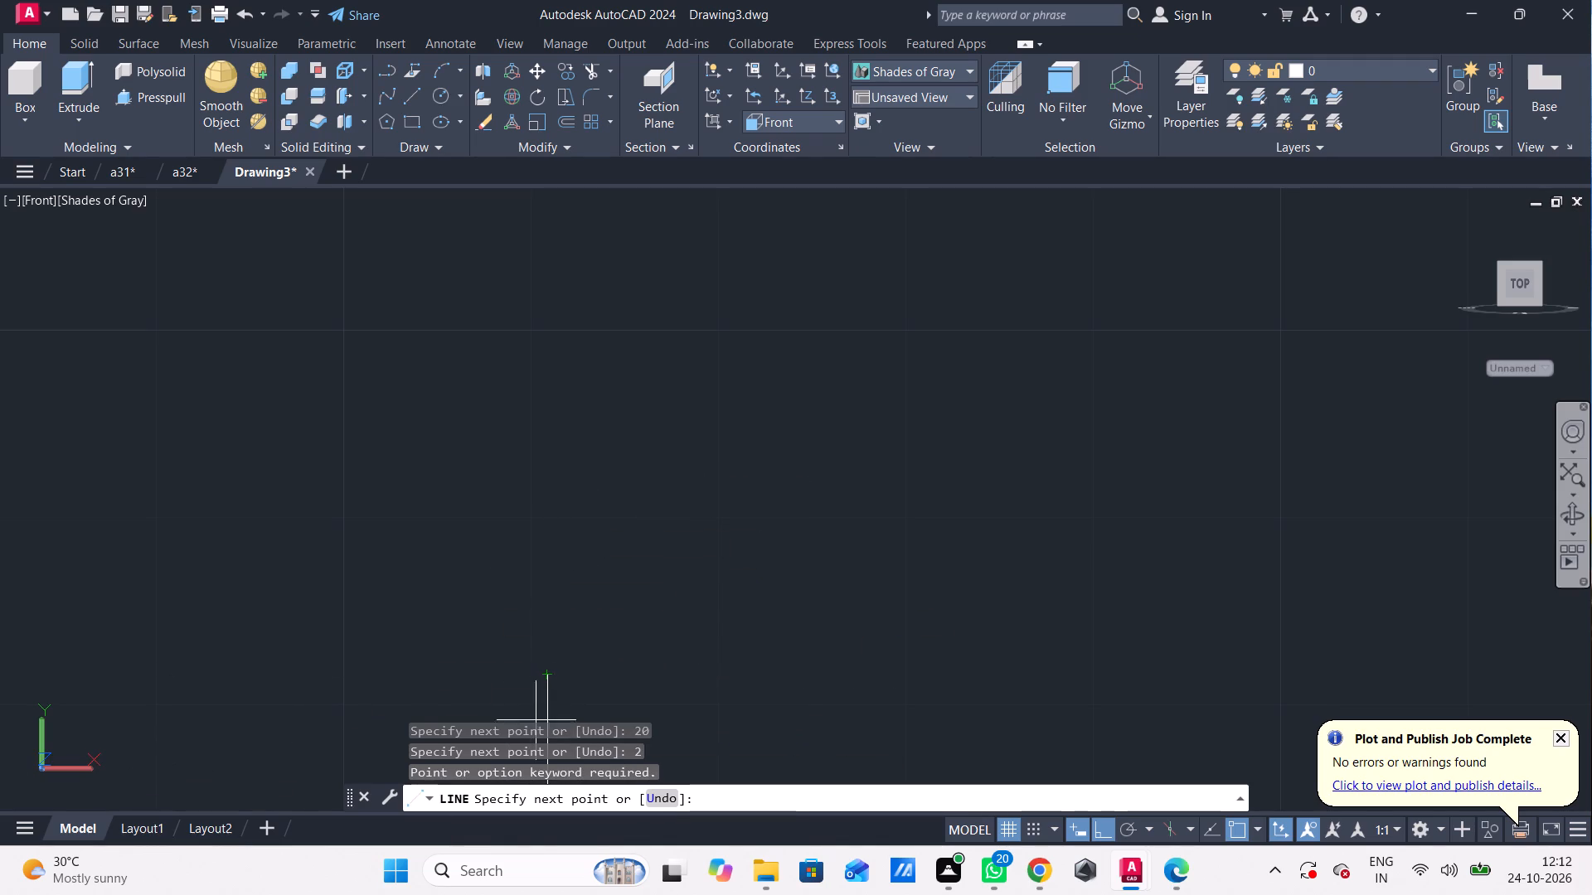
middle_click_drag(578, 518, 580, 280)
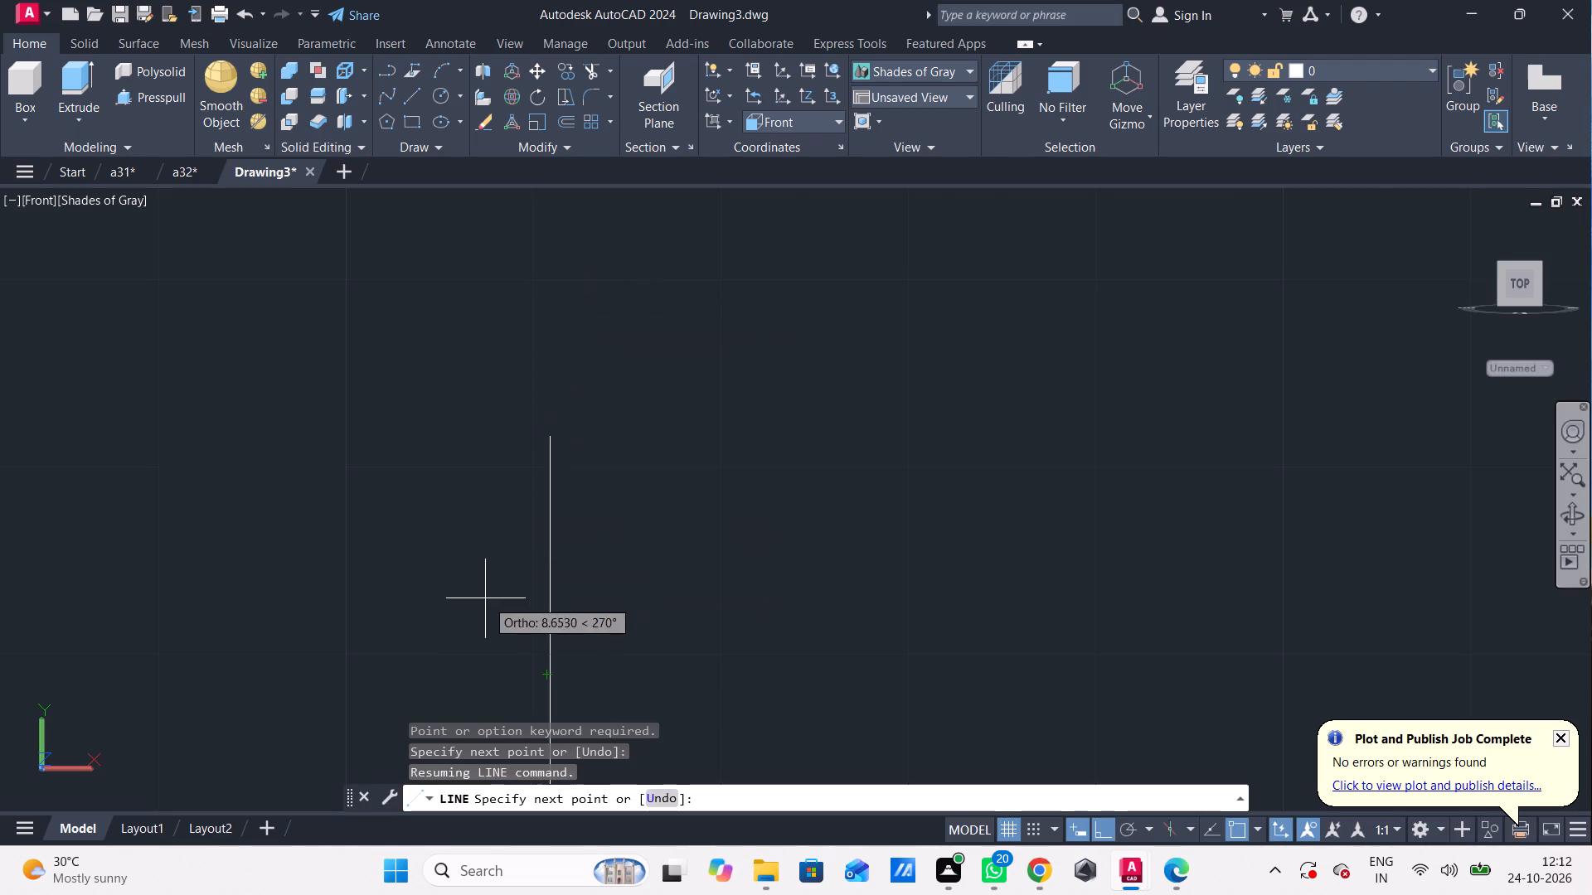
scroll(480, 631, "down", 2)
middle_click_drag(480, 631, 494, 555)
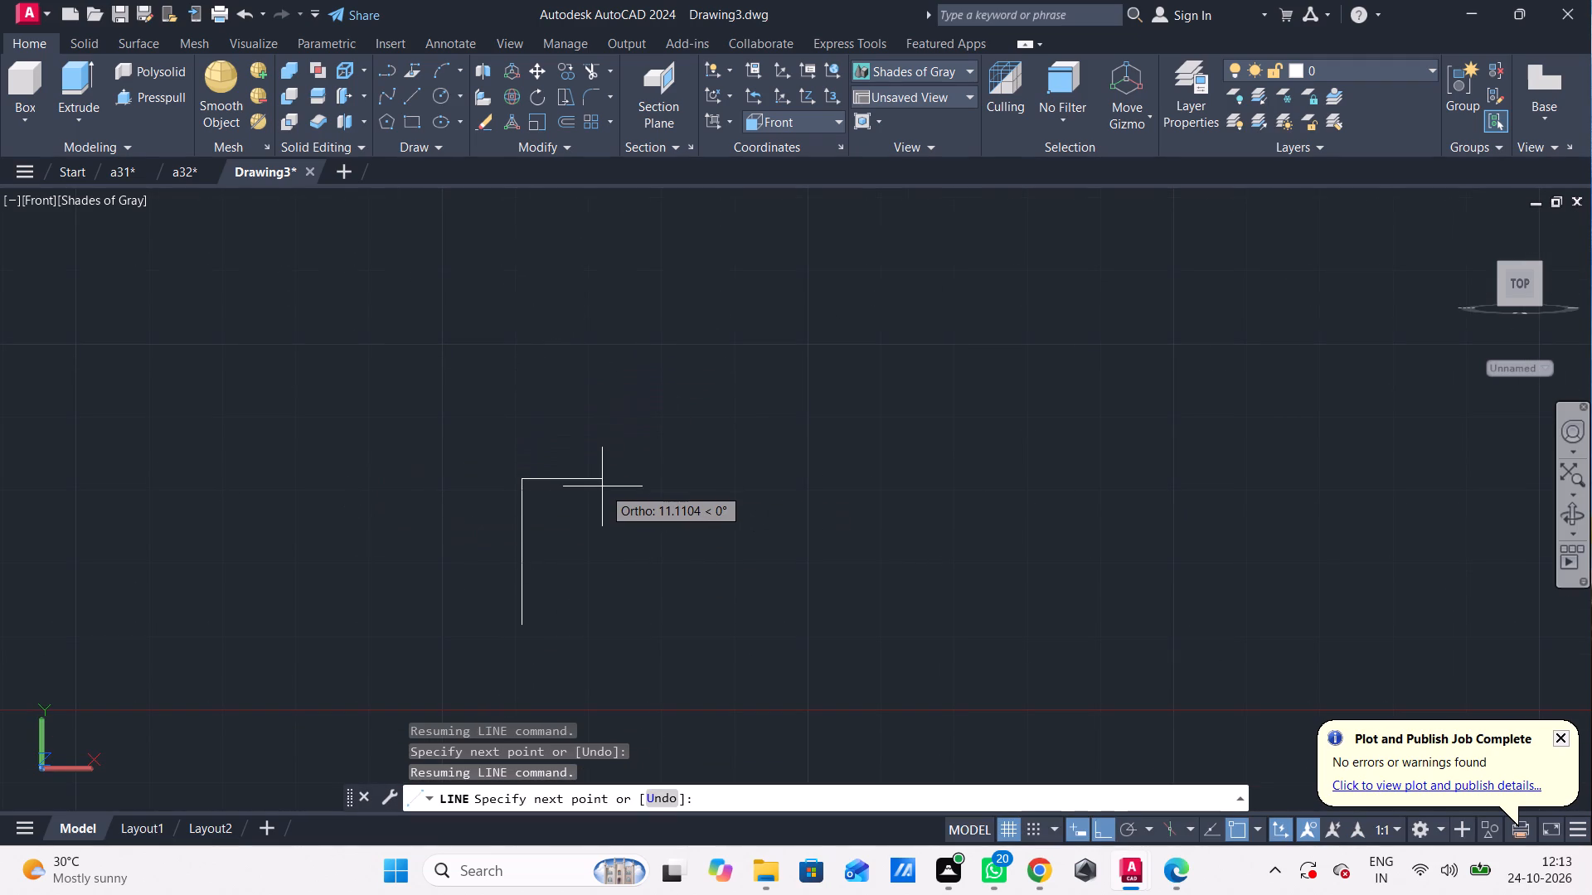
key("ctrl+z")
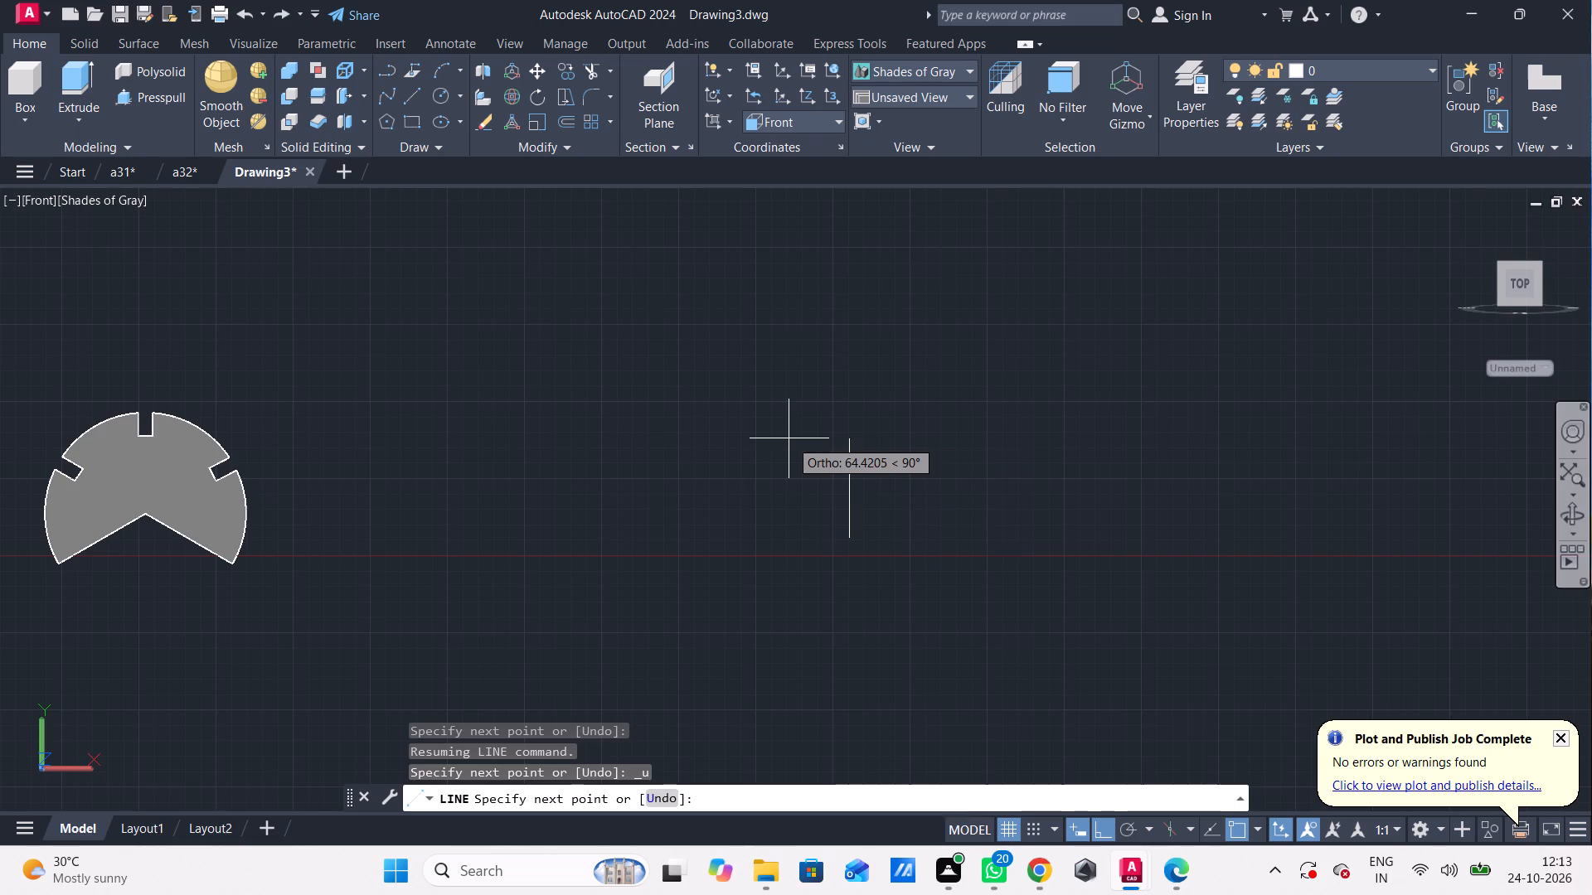
Draw the profile's vertical segment 20 long upward from the same start point and continue it straight up by 2.
type("20")
key("Return")
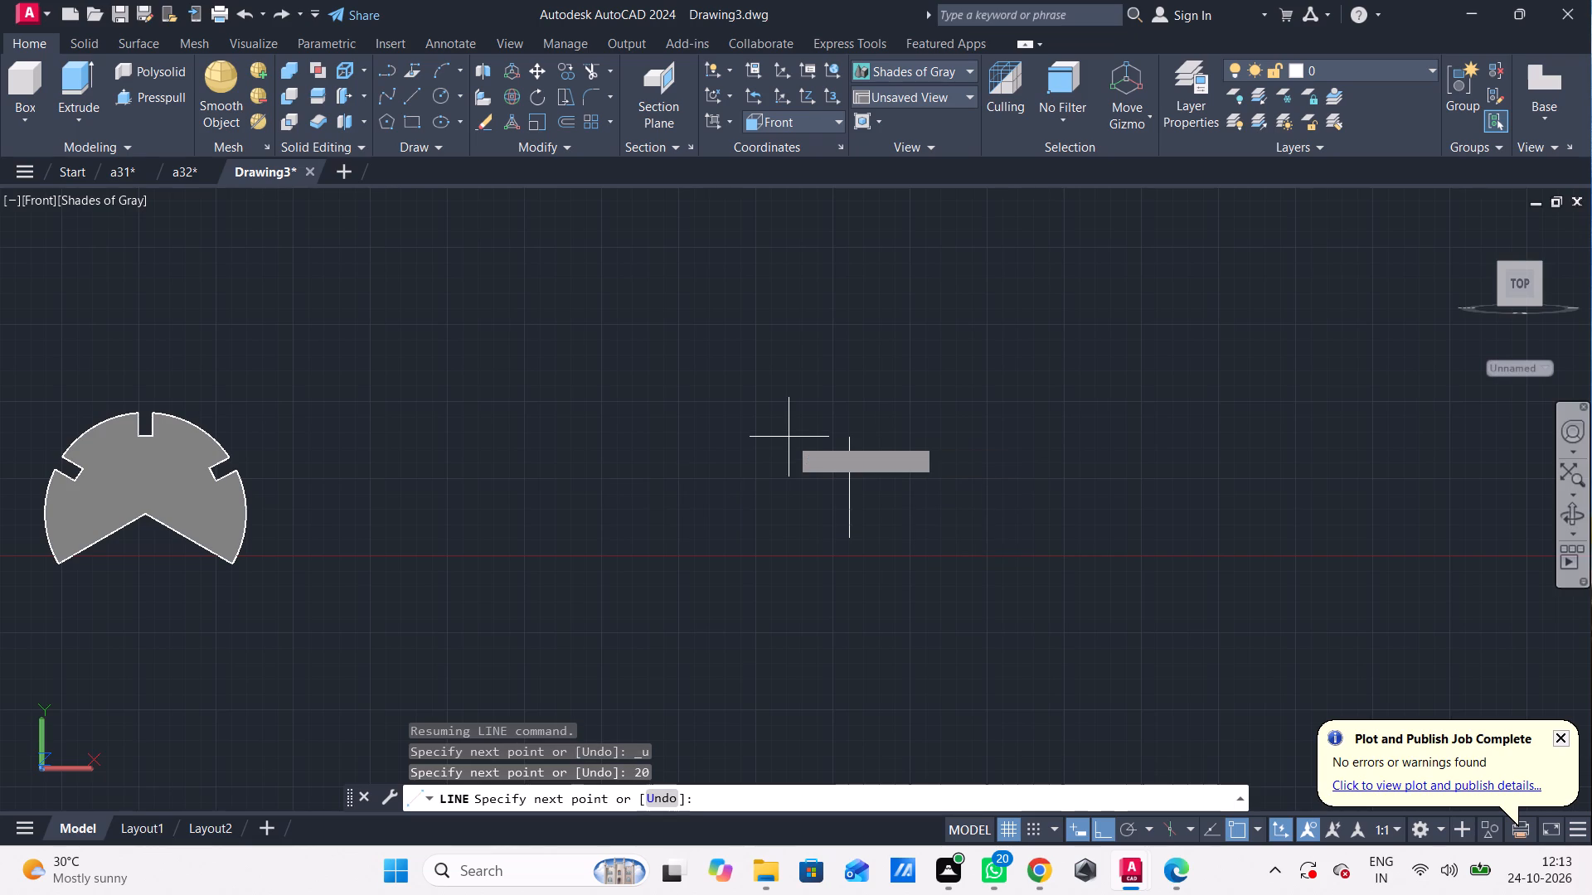
scroll(847, 511, "up", 7)
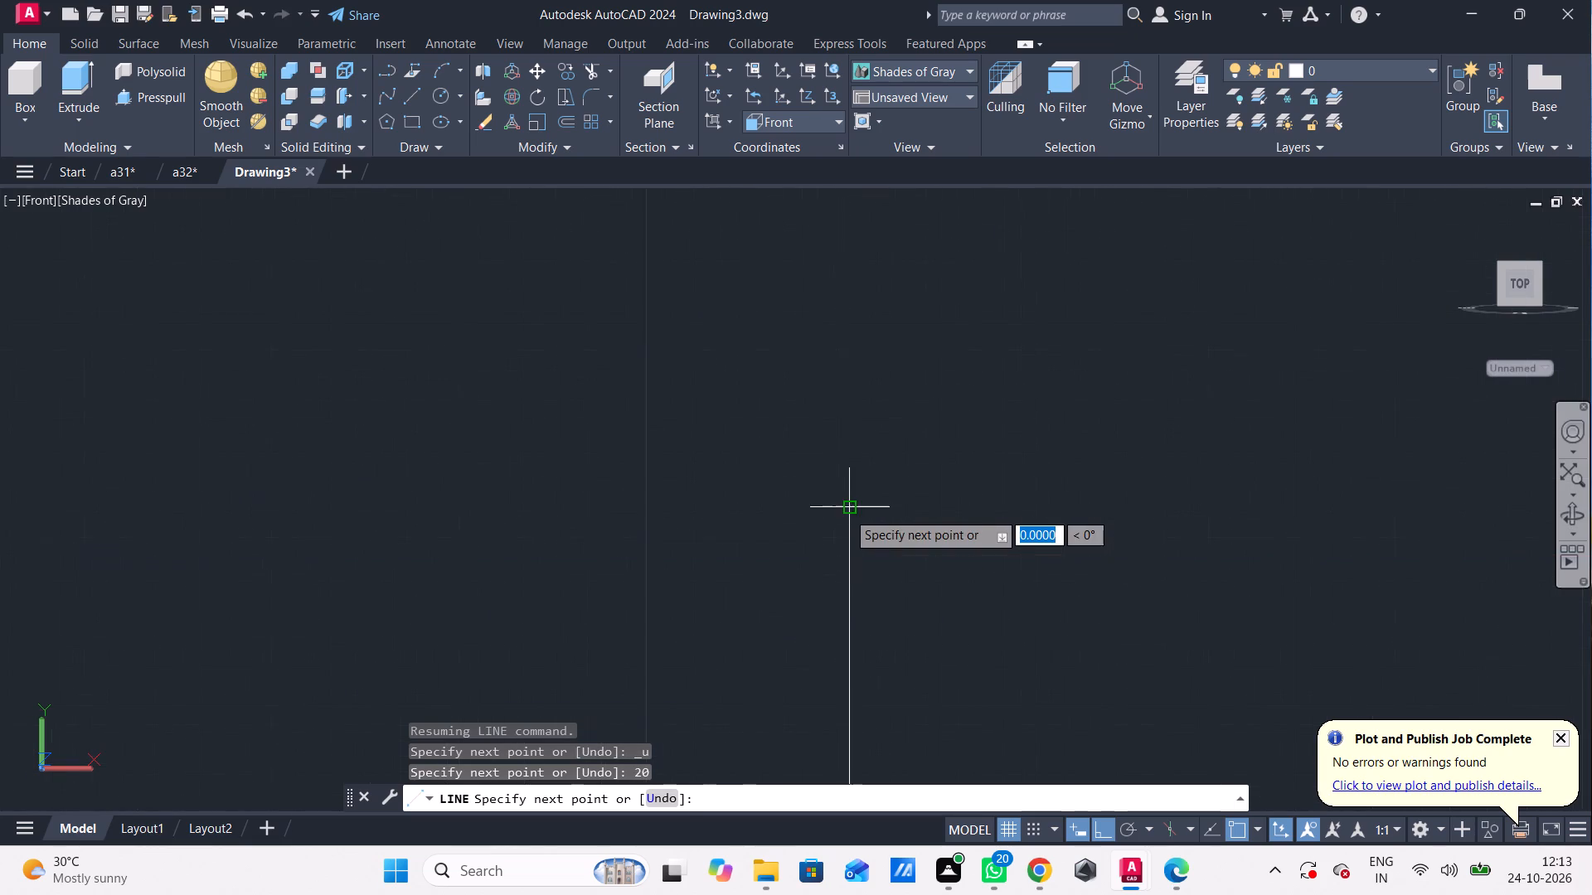
scroll(847, 511, "up", 4)
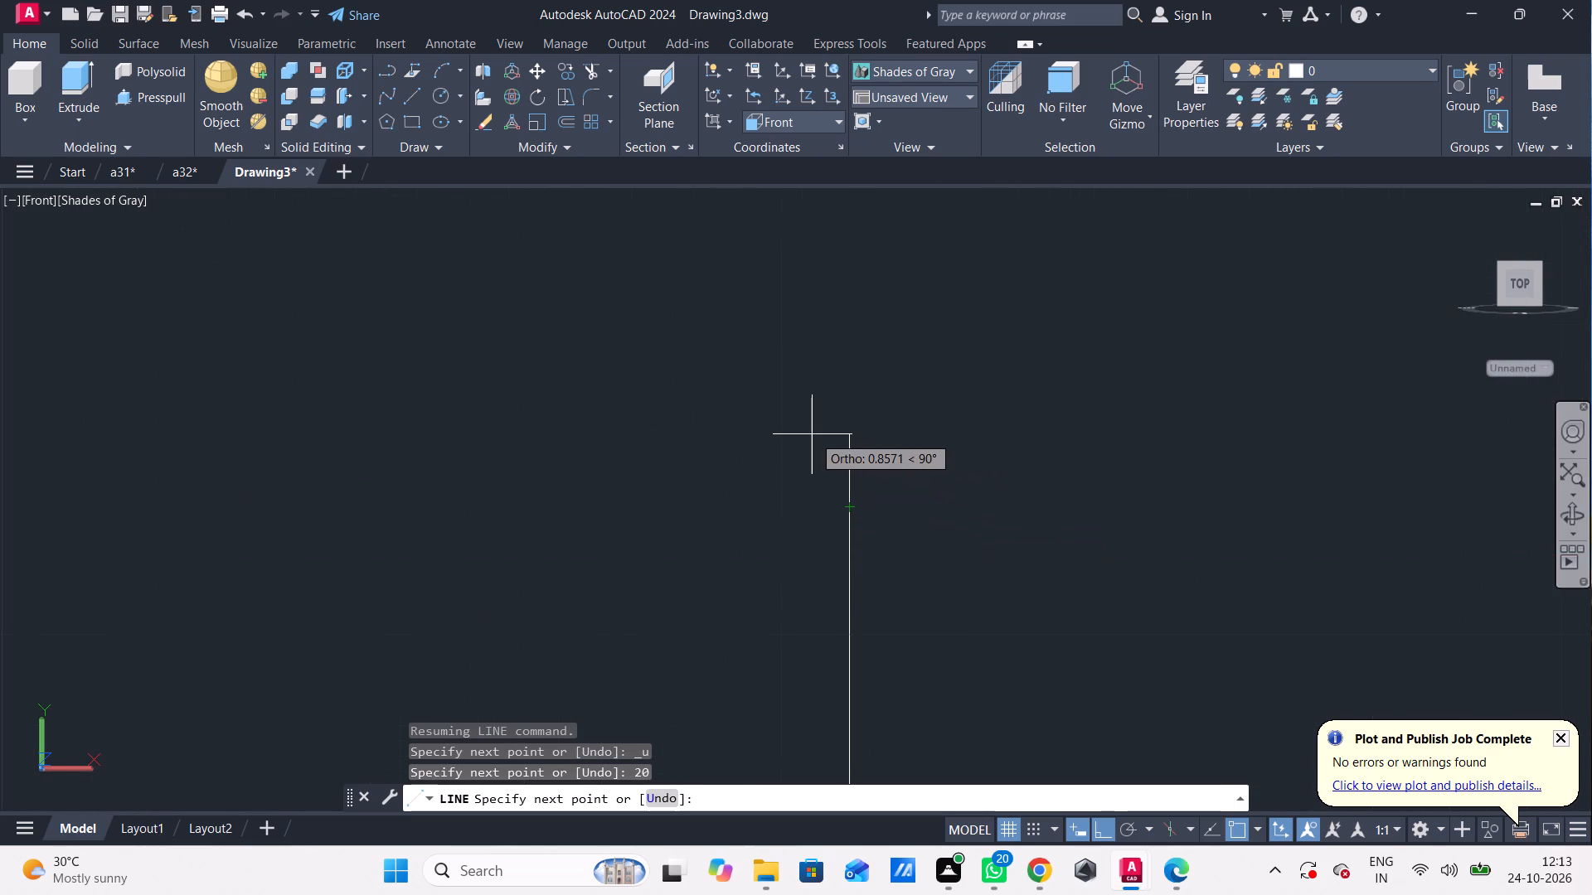
key("2")
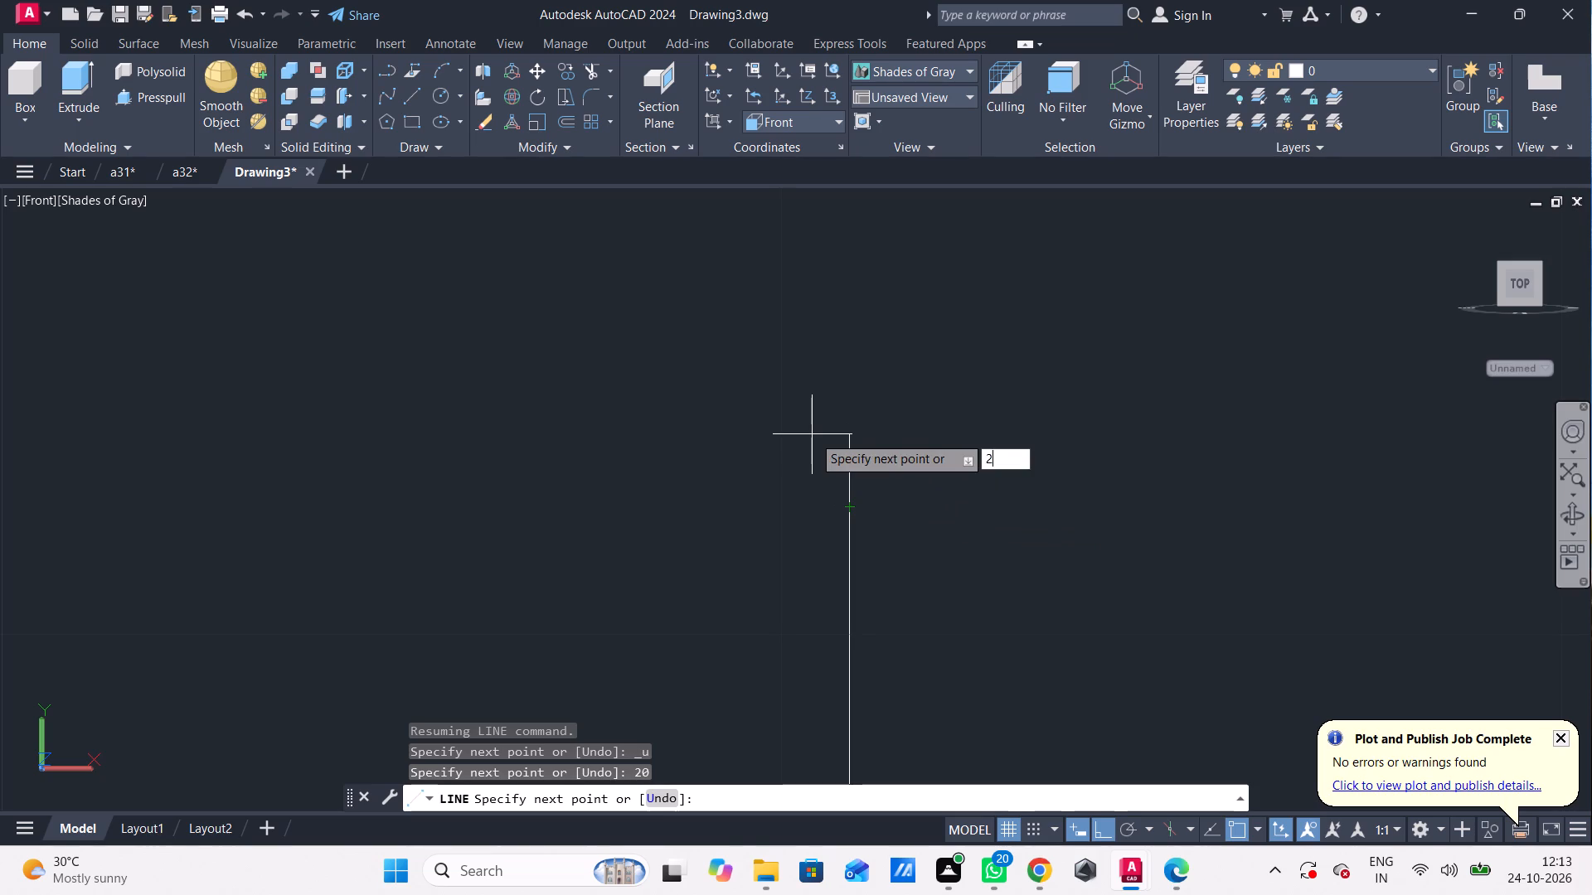
key("Return")
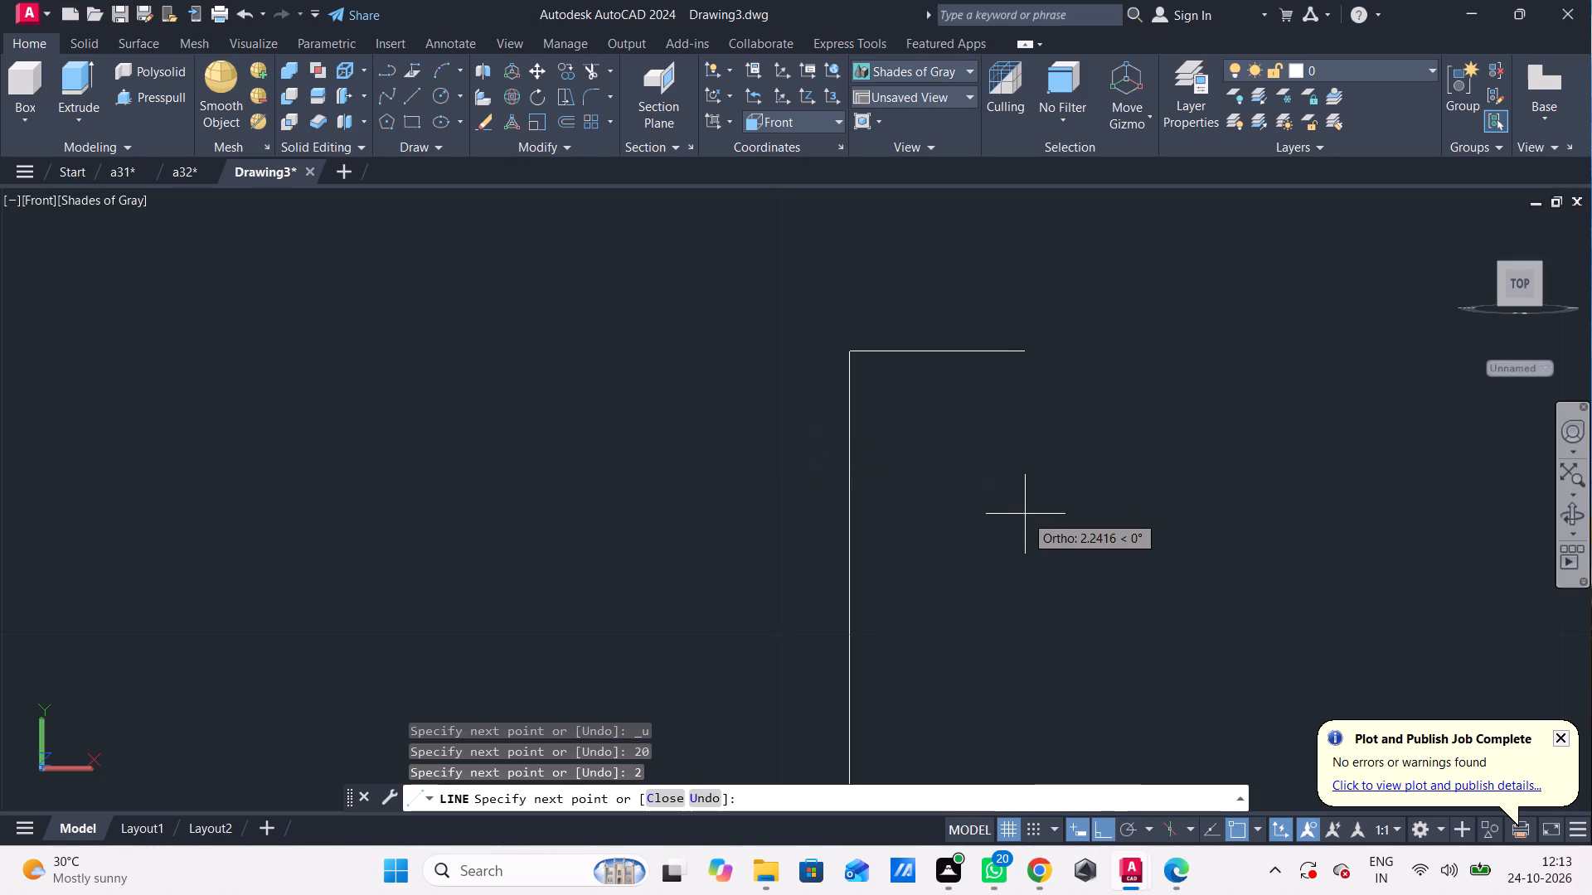
With Ortho off, continue the profile from its top end with a slanted segment 12 long at 30°, and end the line.
scroll(1019, 515, "down", 3)
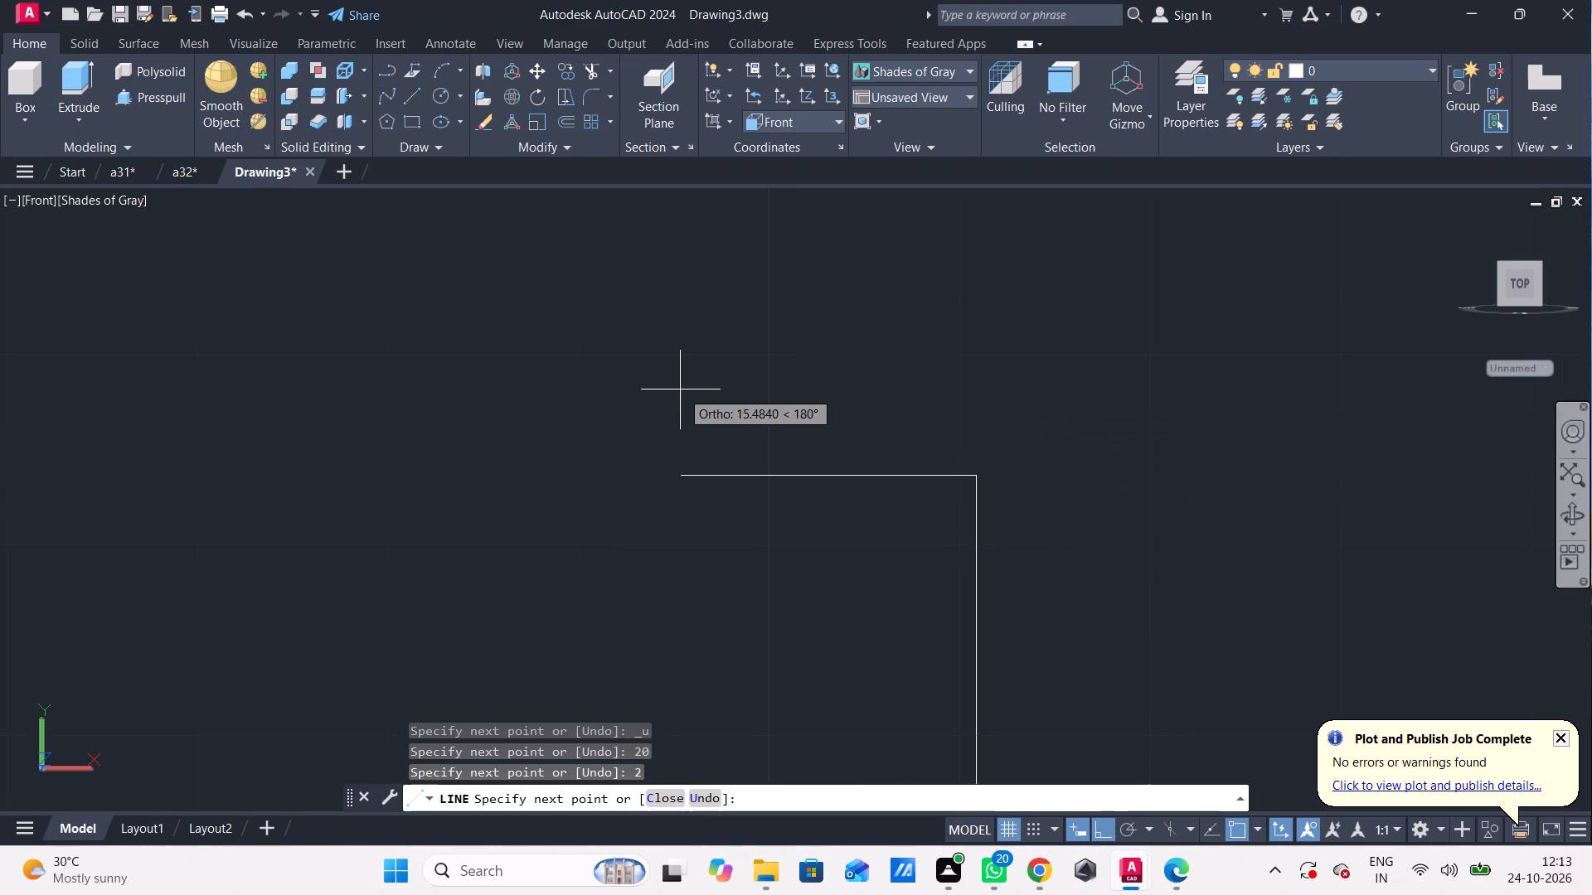
key("F8")
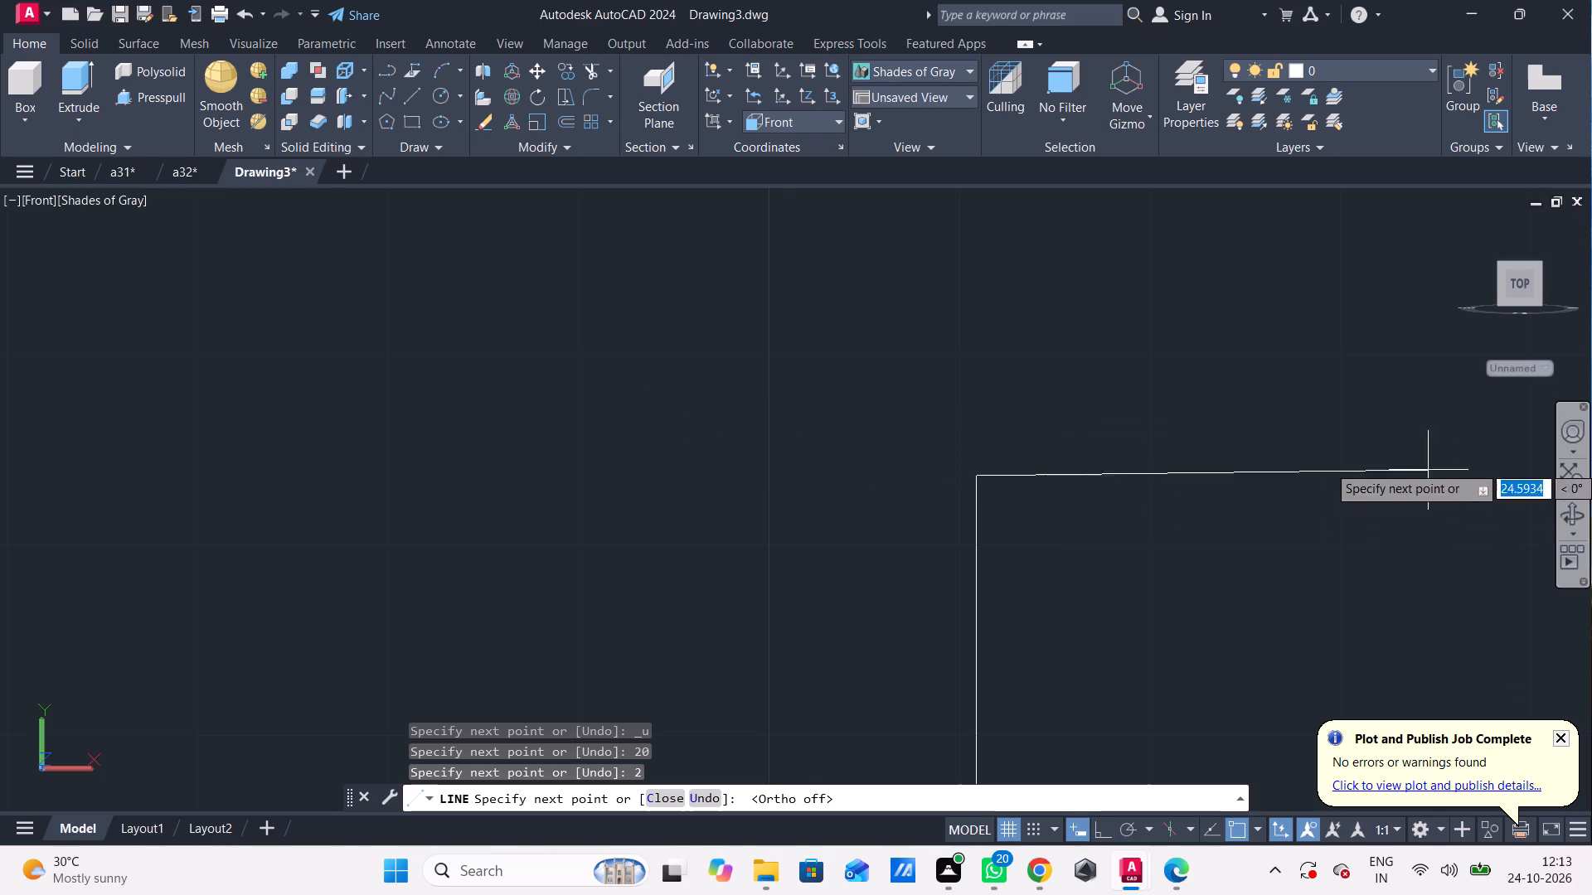
scroll(1245, 333, "down", 2)
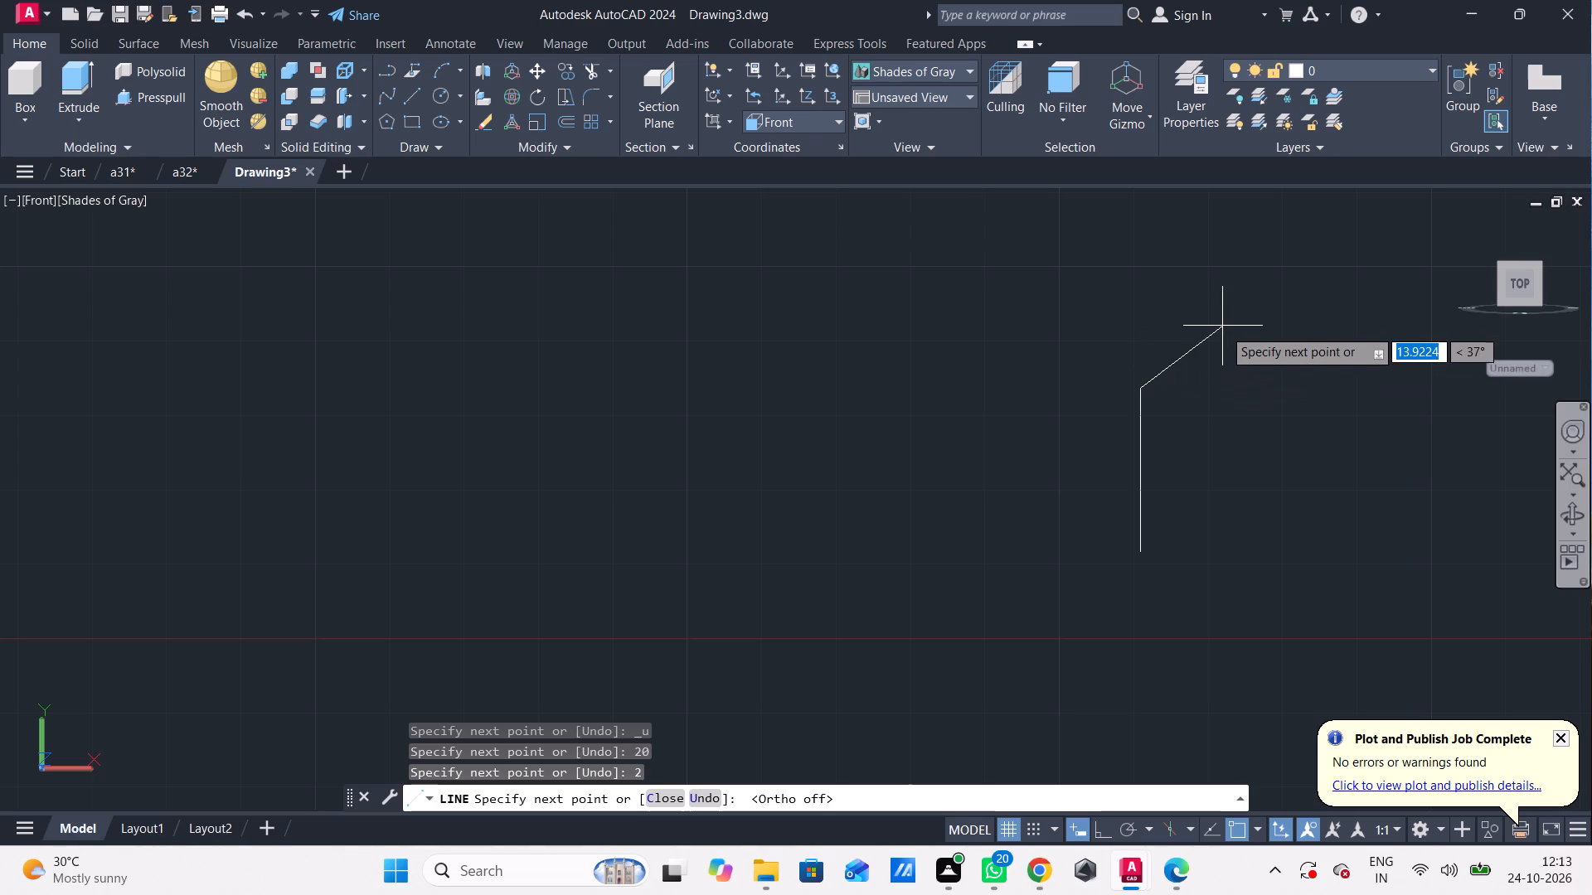
key("shift+at")
key("1")
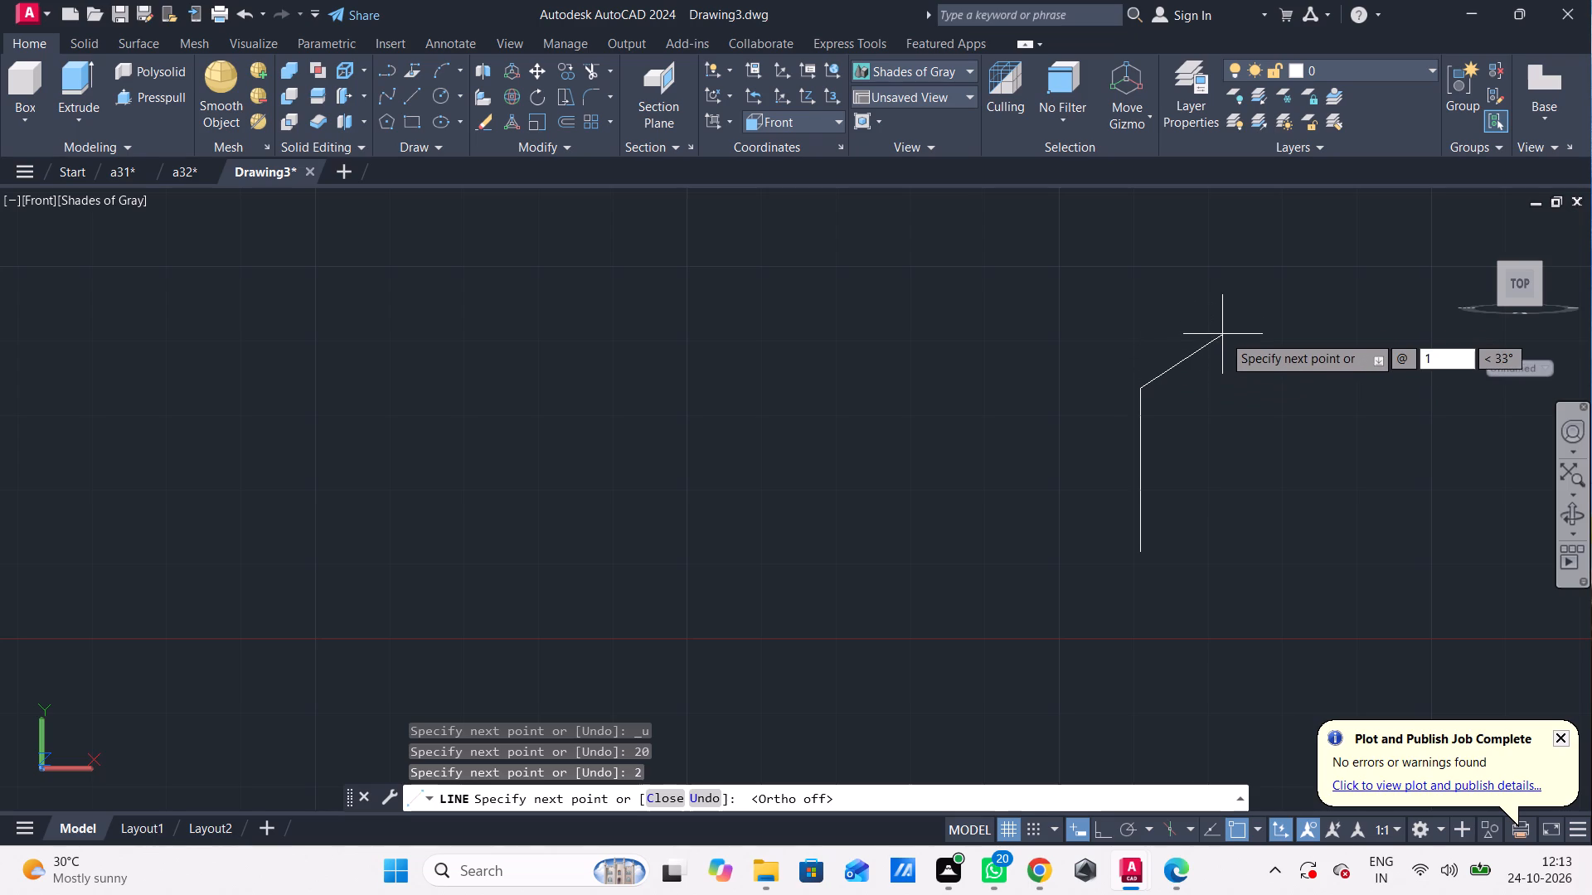
key("2")
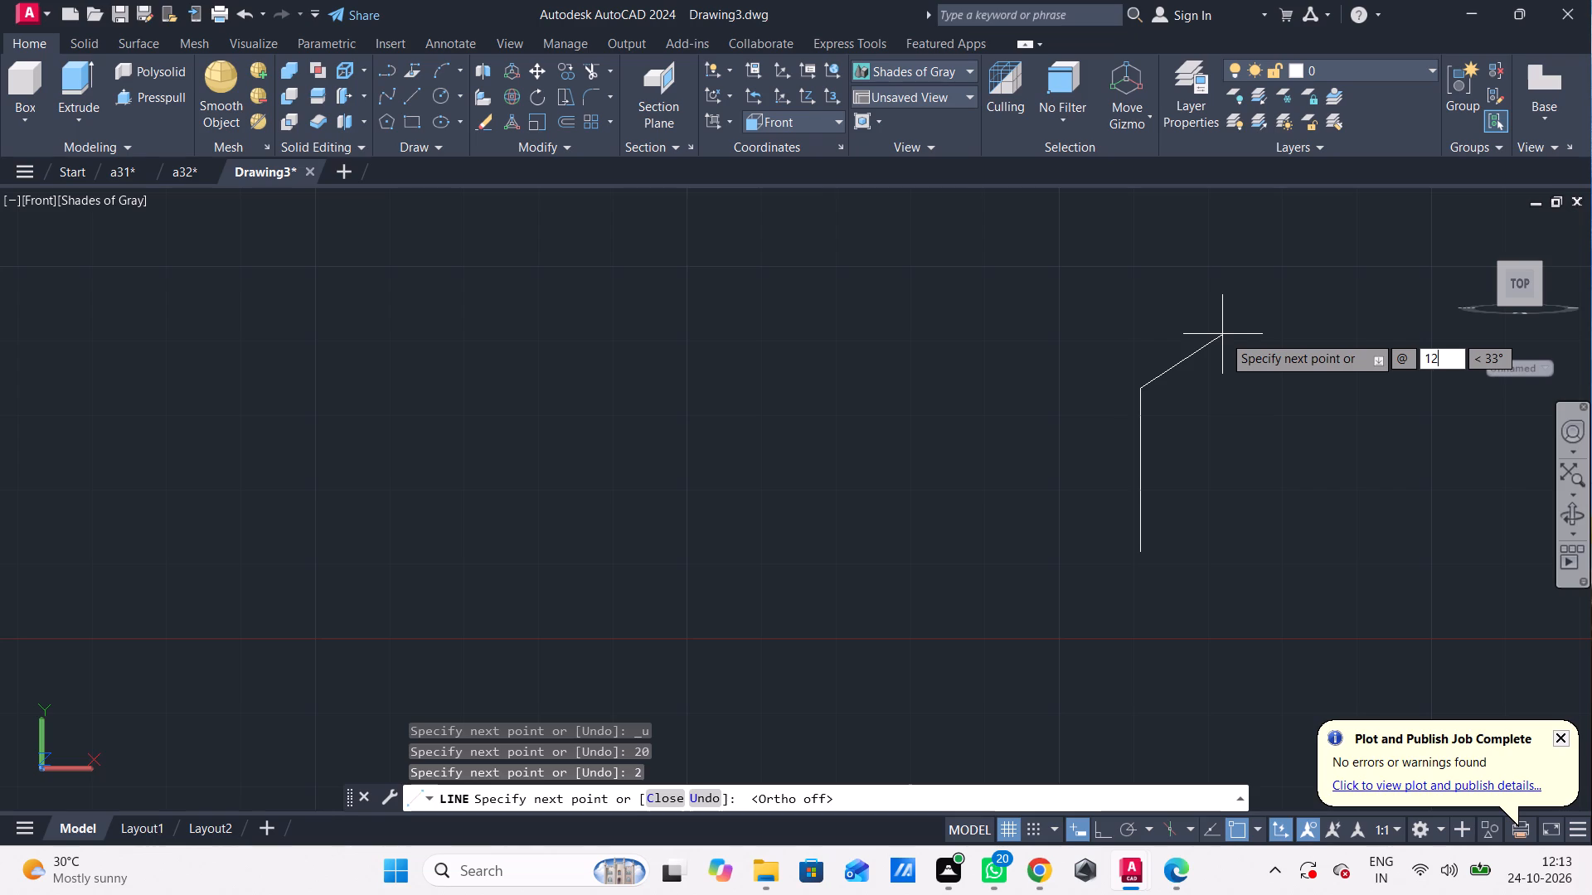
type("<30")
key("Return")
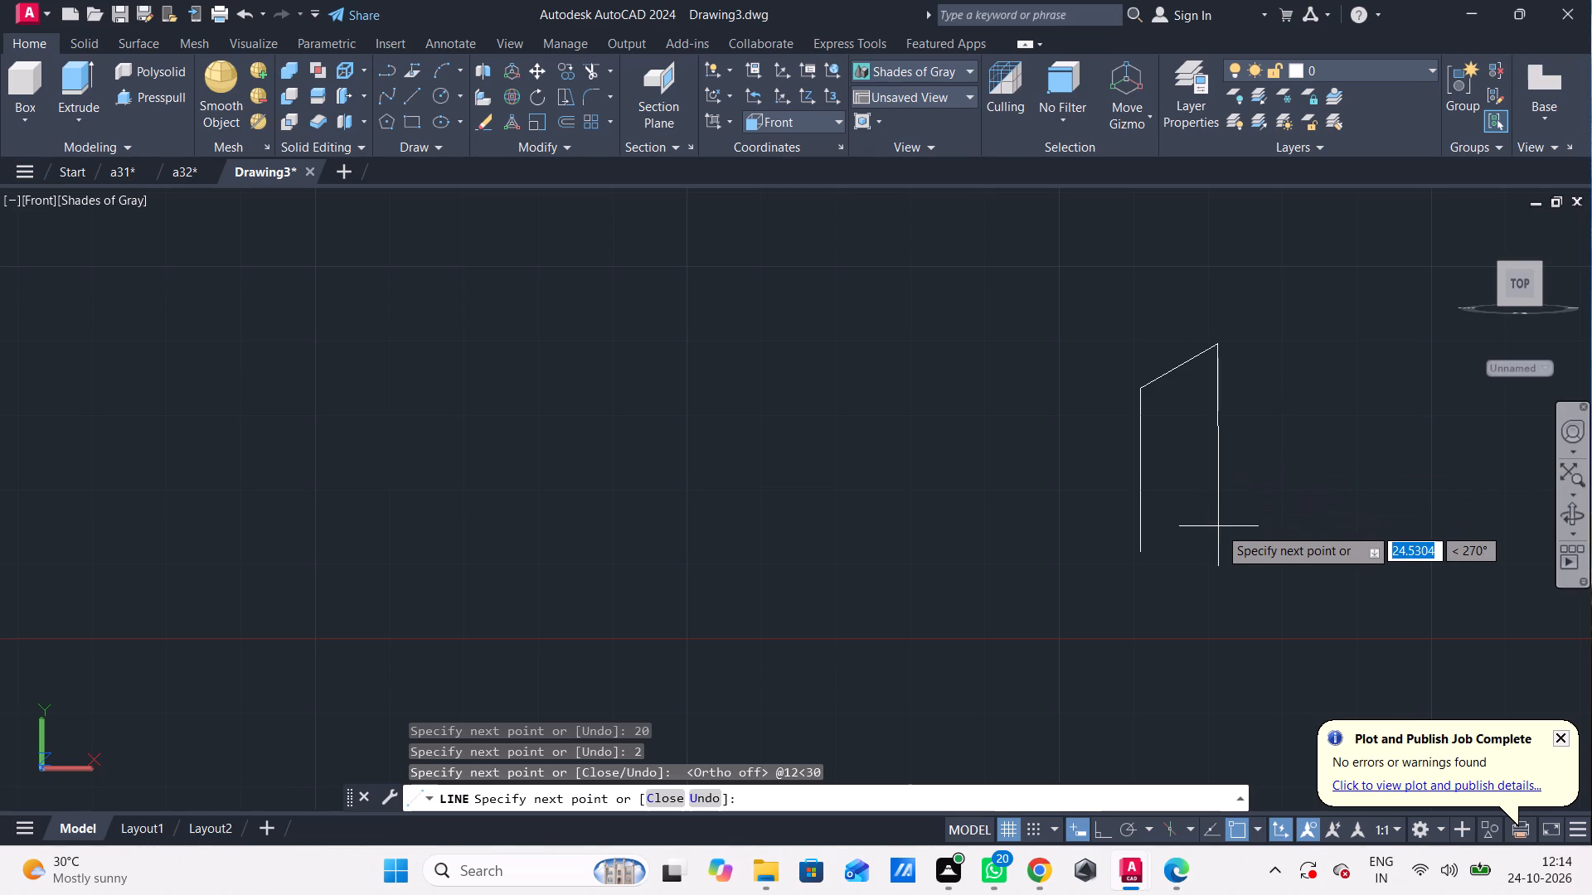
key("F8")
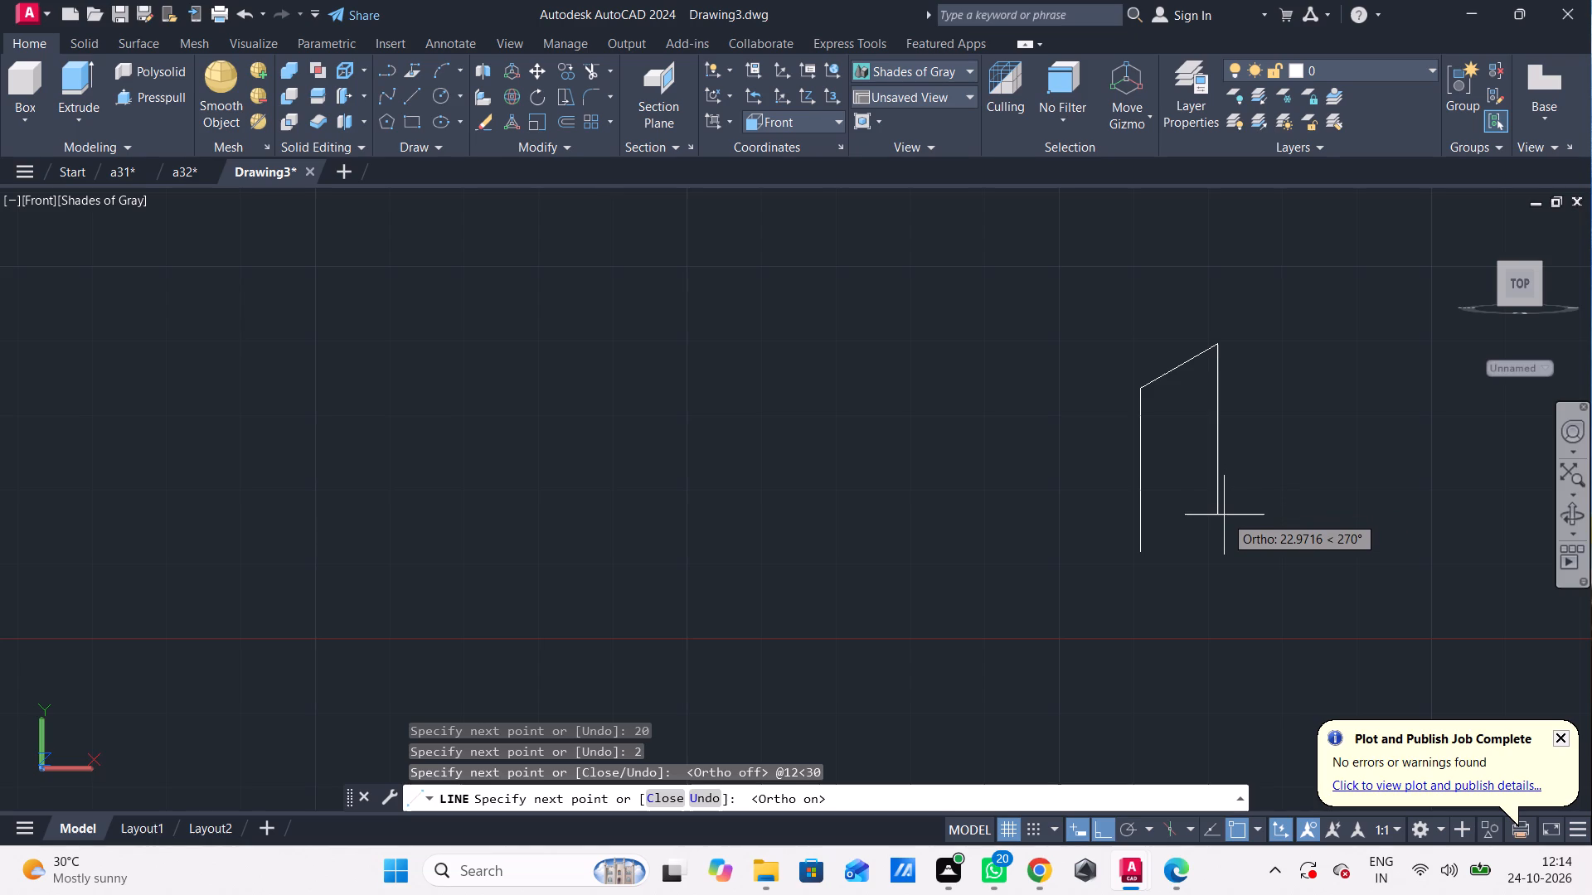
key("Escape")
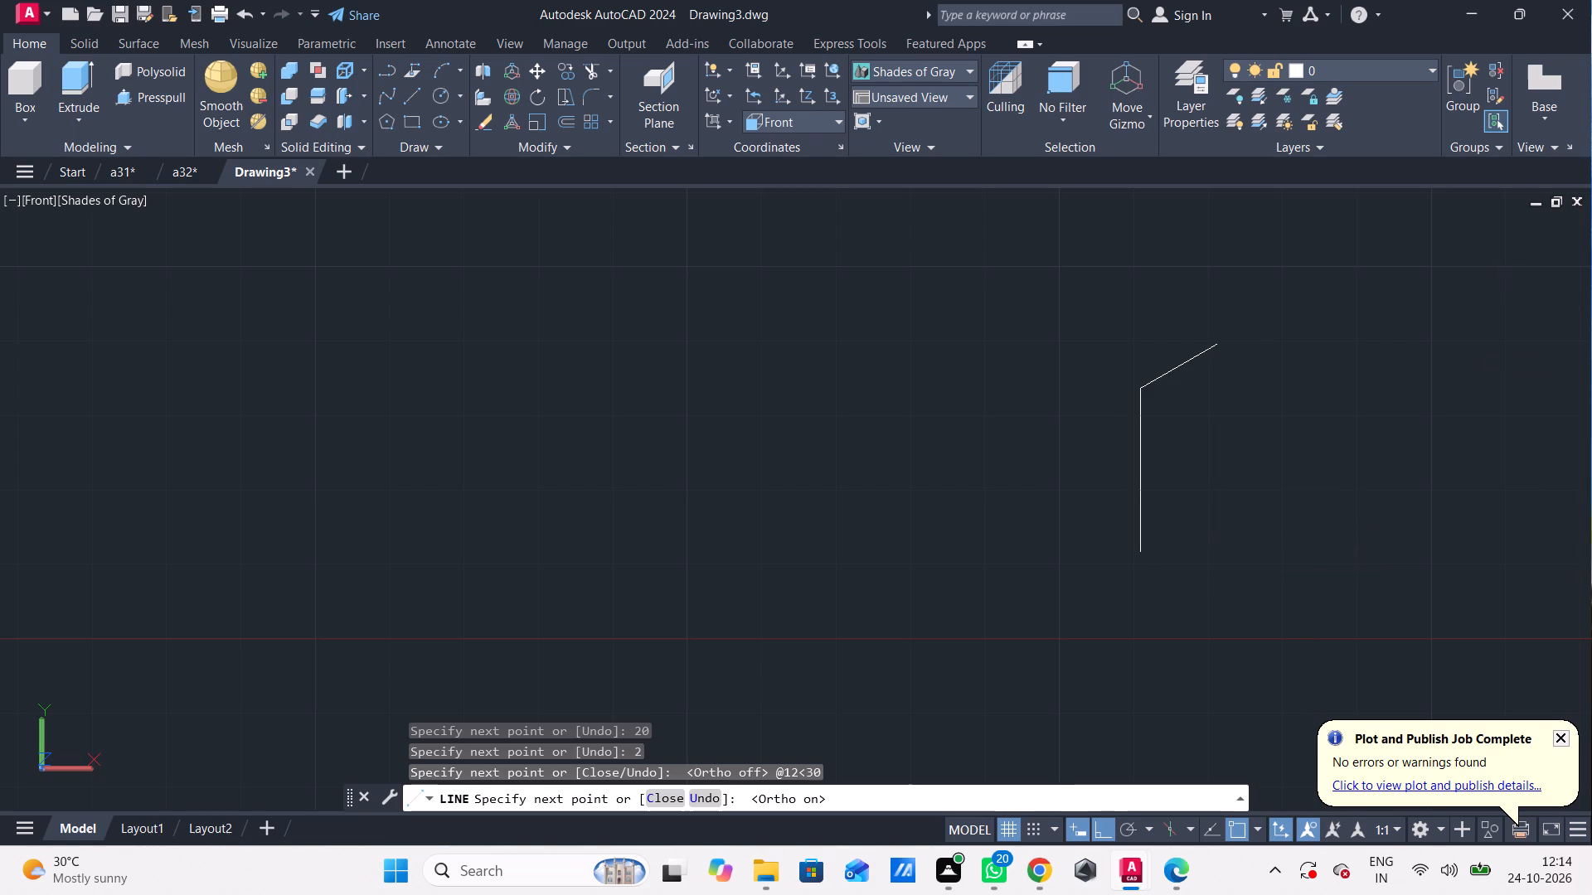
With Ortho on, draw a horizontal line from the bottom end of the vertical side, extending well past the slanted segment's free end.
key("l")
key("shift+Return")
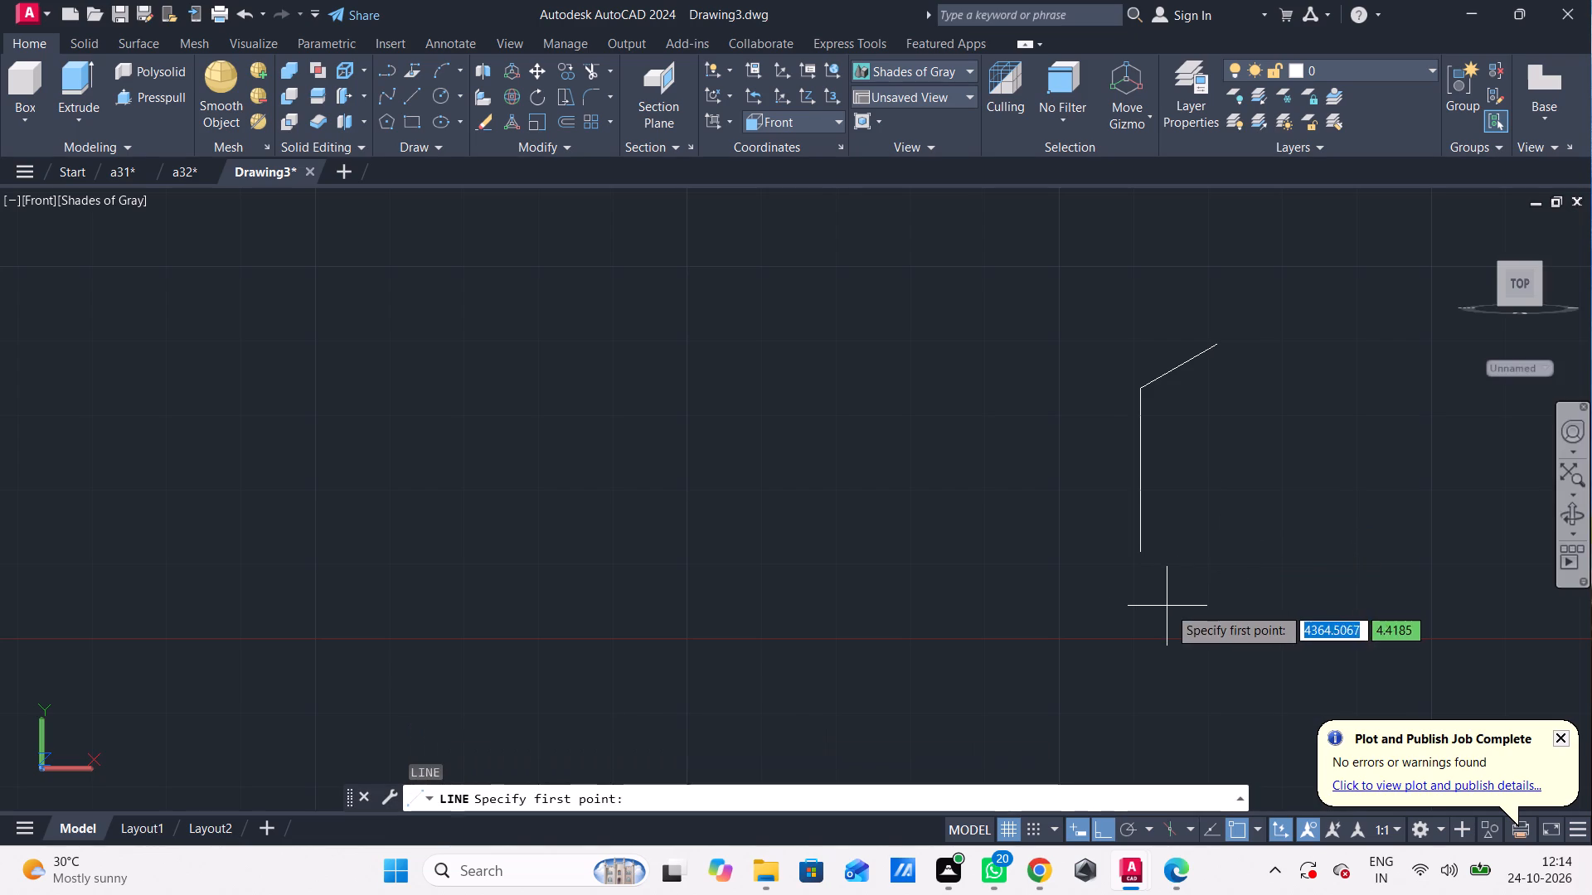
left_click(1138, 552)
left_click(1376, 563)
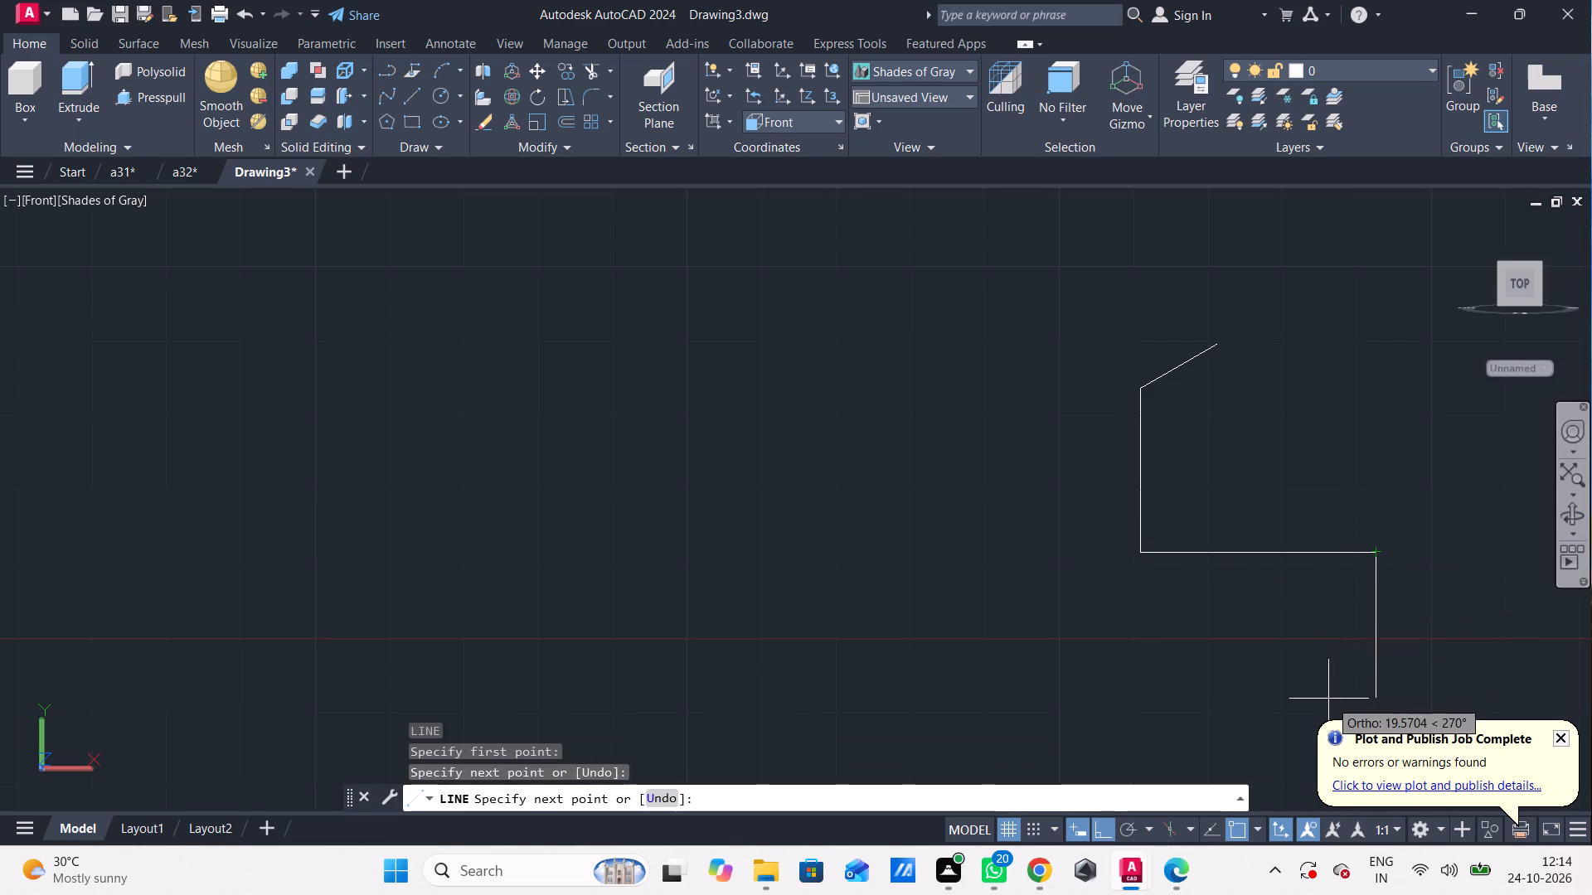
key("Escape")
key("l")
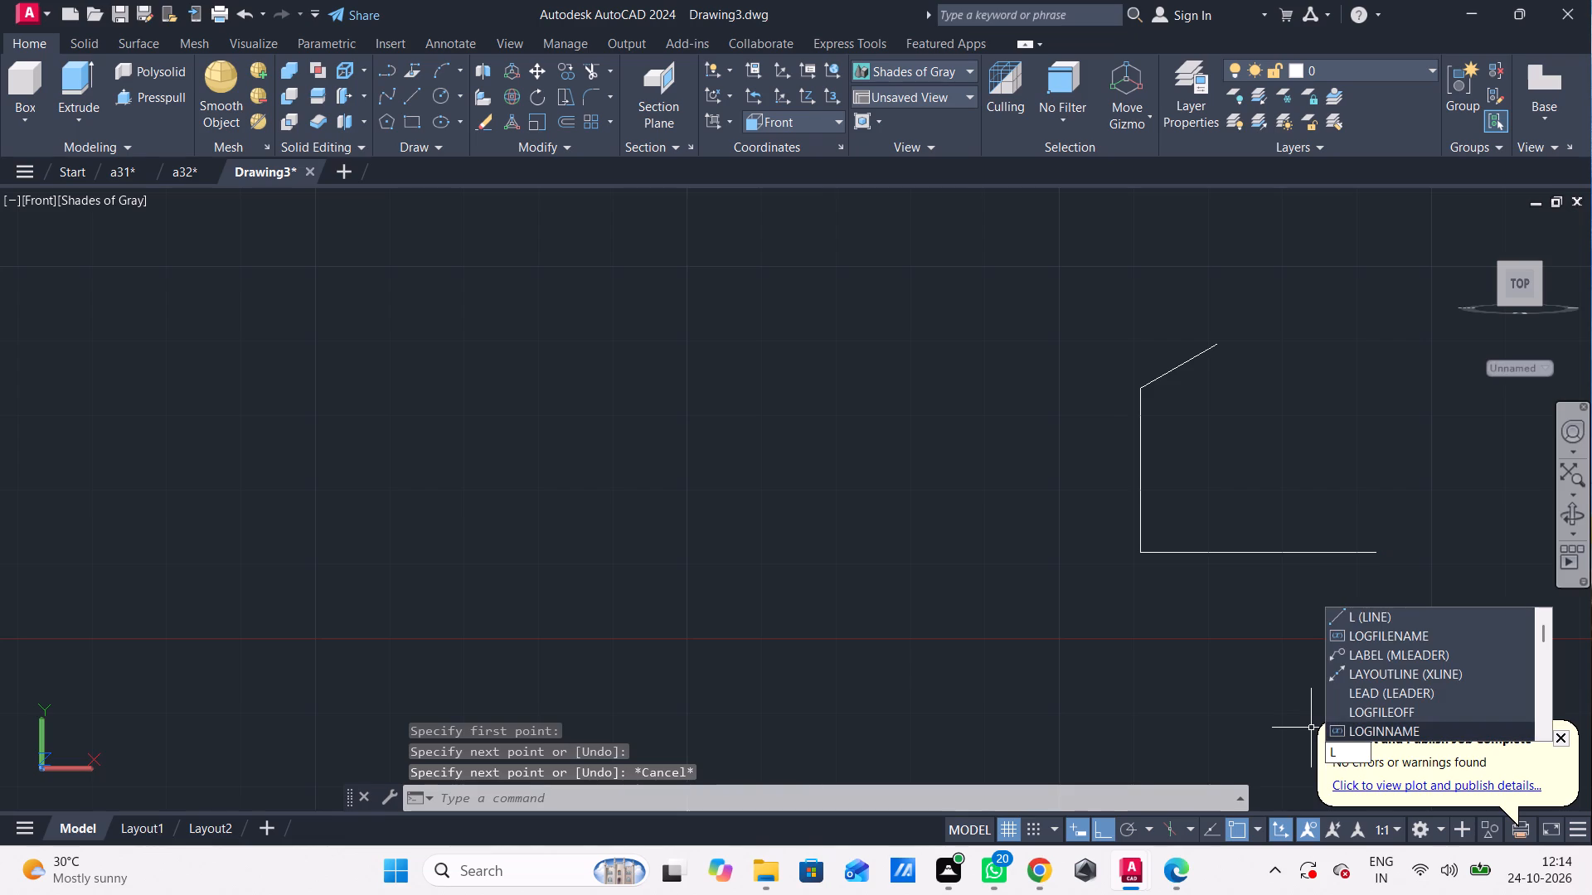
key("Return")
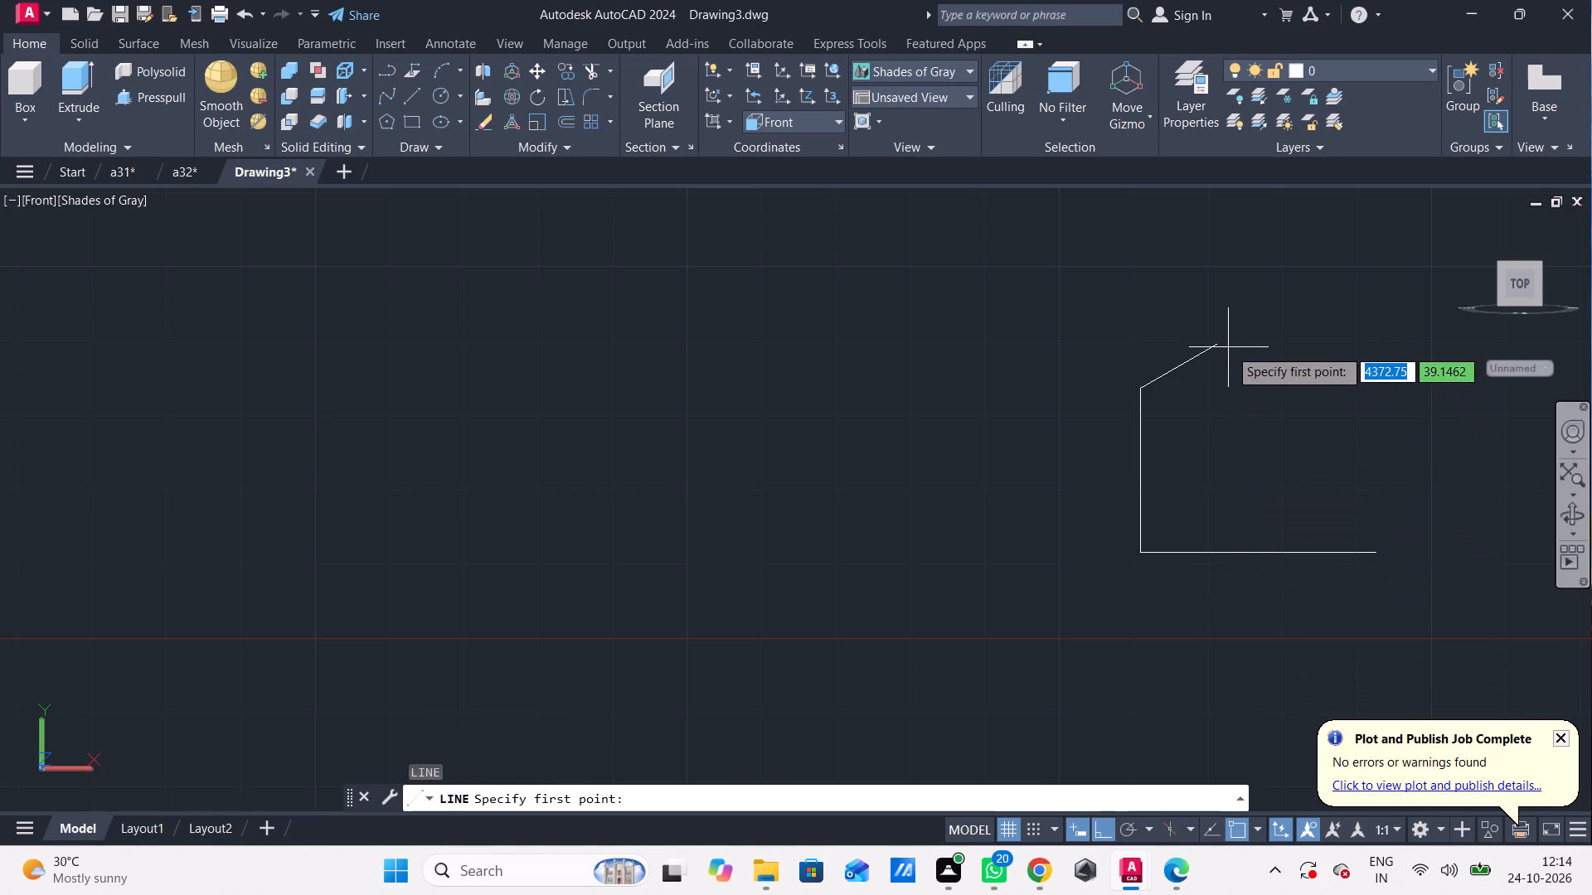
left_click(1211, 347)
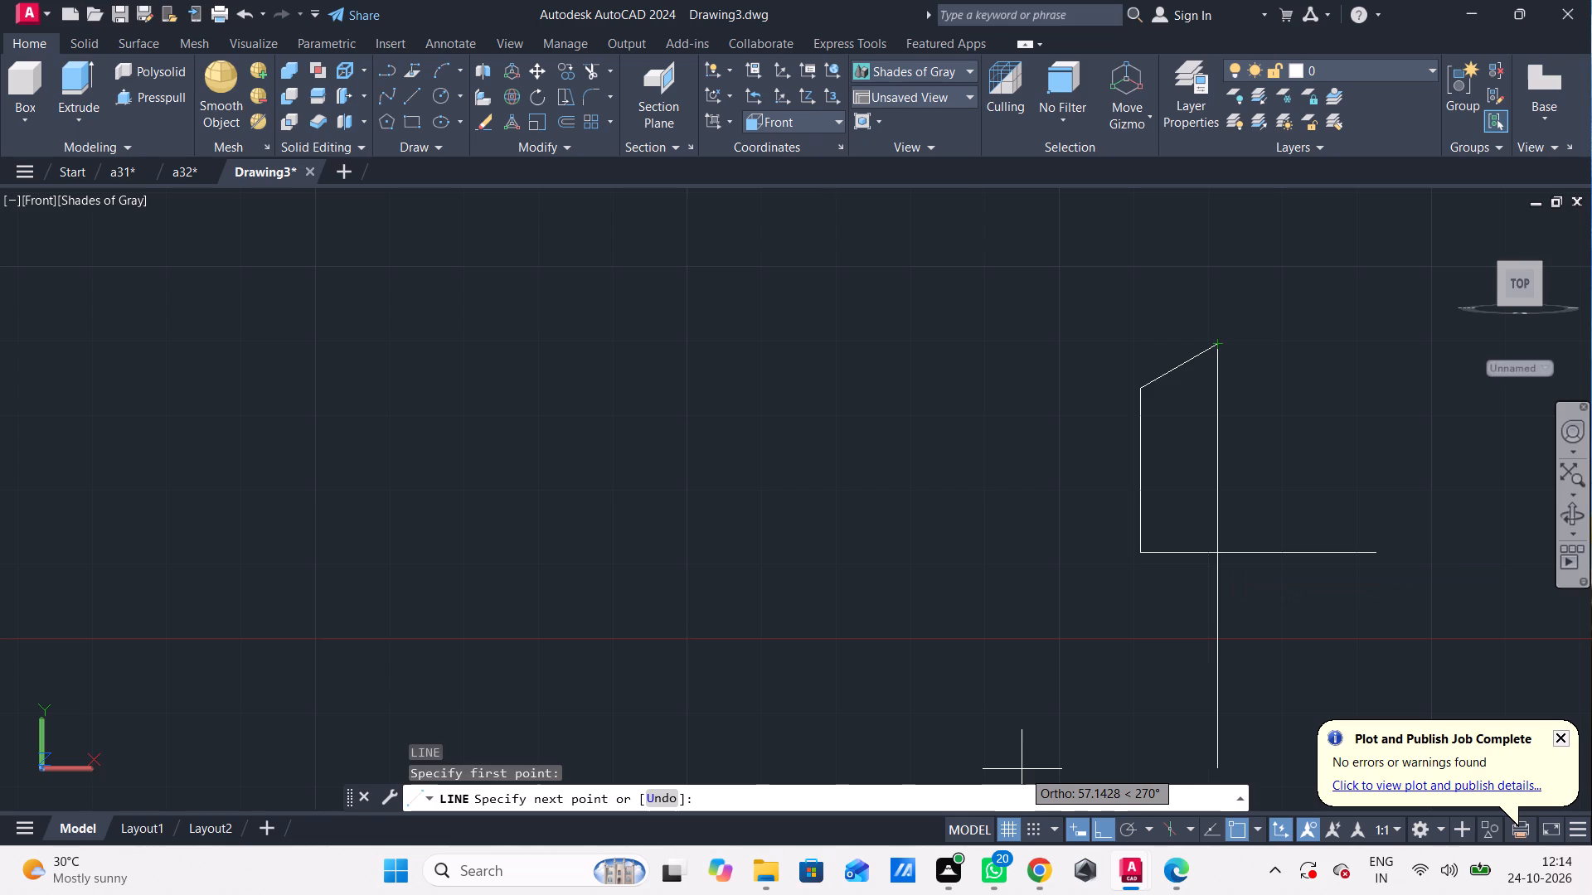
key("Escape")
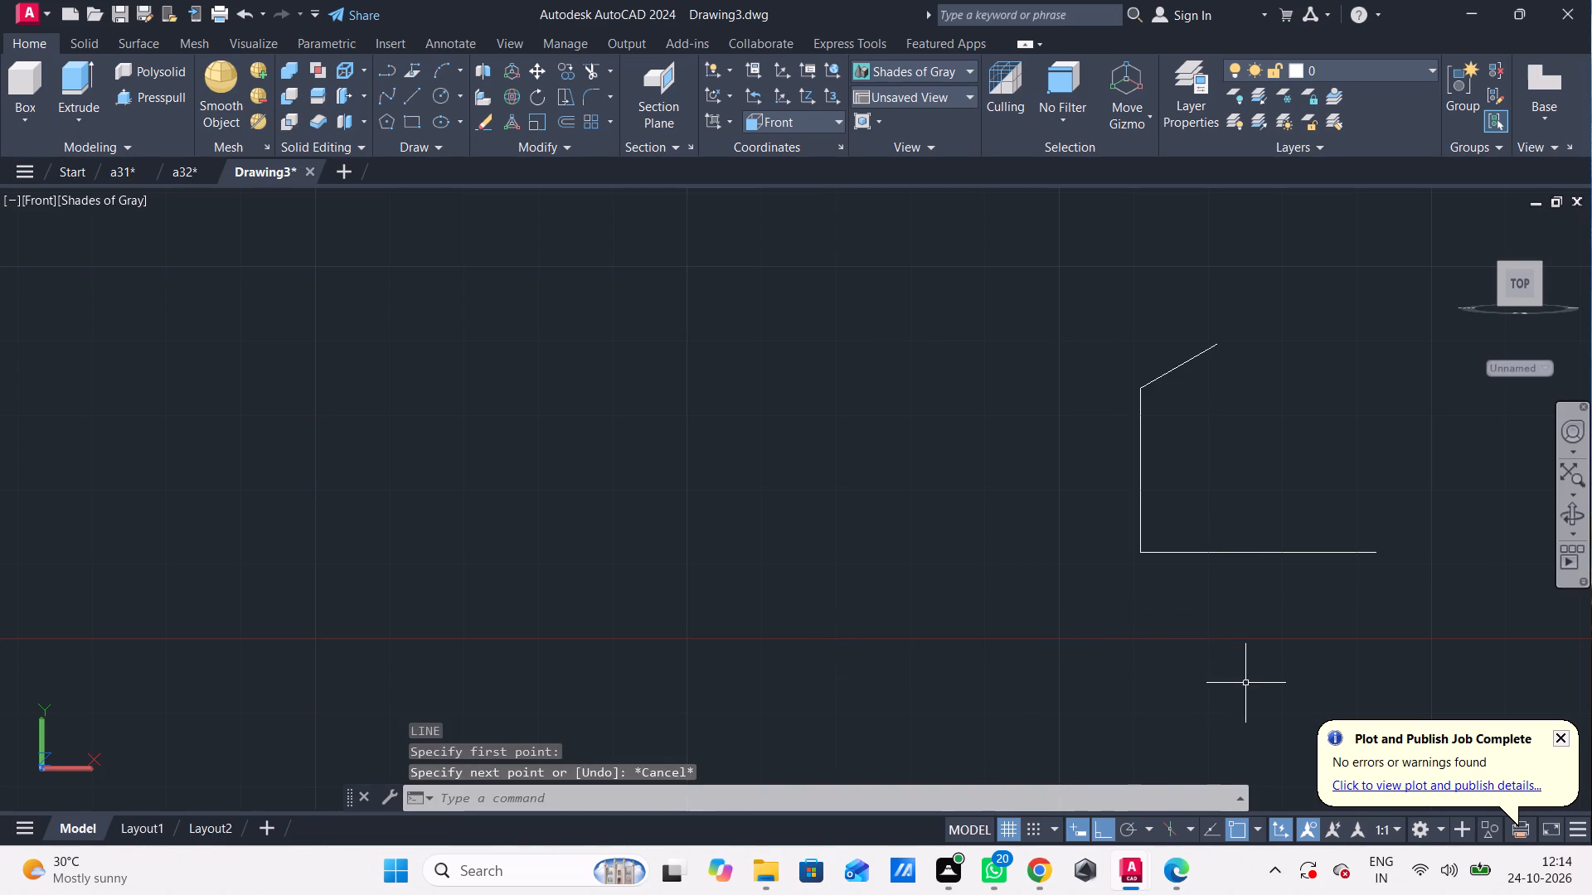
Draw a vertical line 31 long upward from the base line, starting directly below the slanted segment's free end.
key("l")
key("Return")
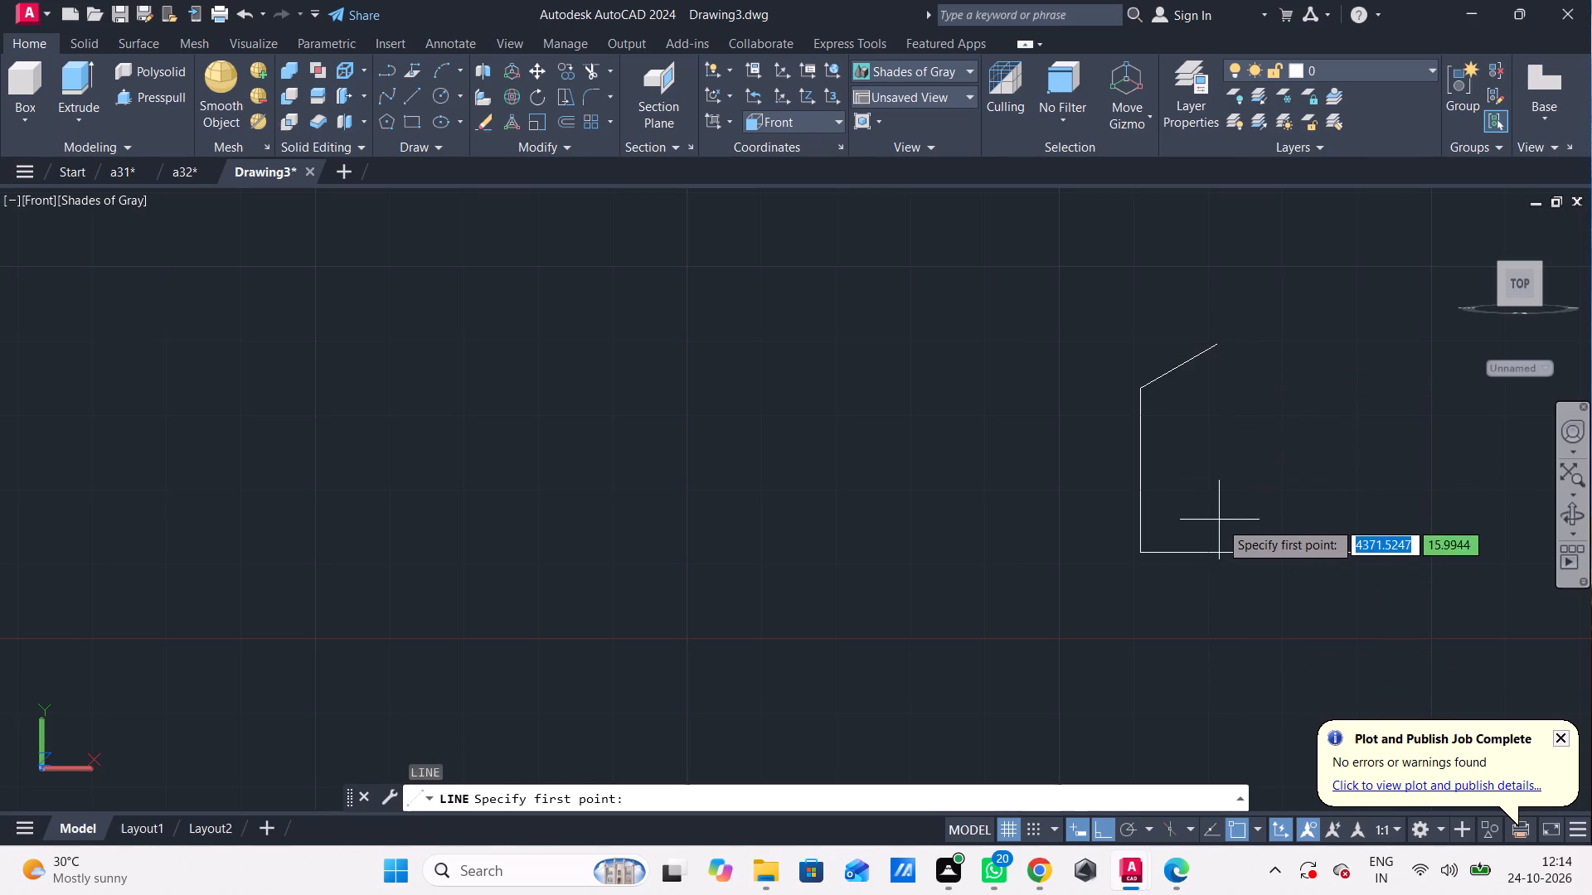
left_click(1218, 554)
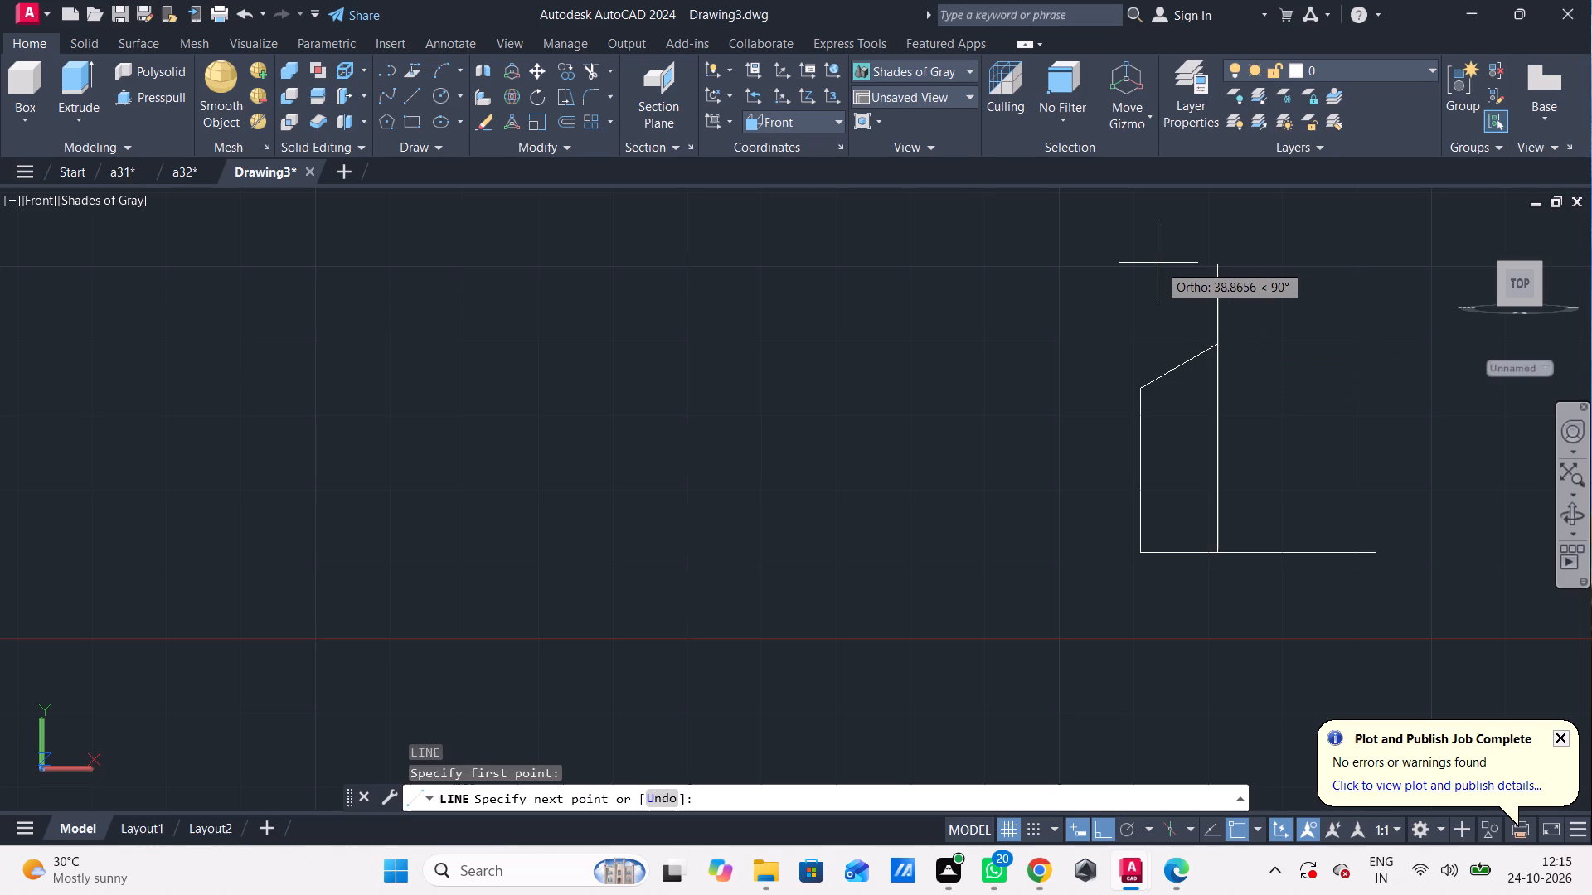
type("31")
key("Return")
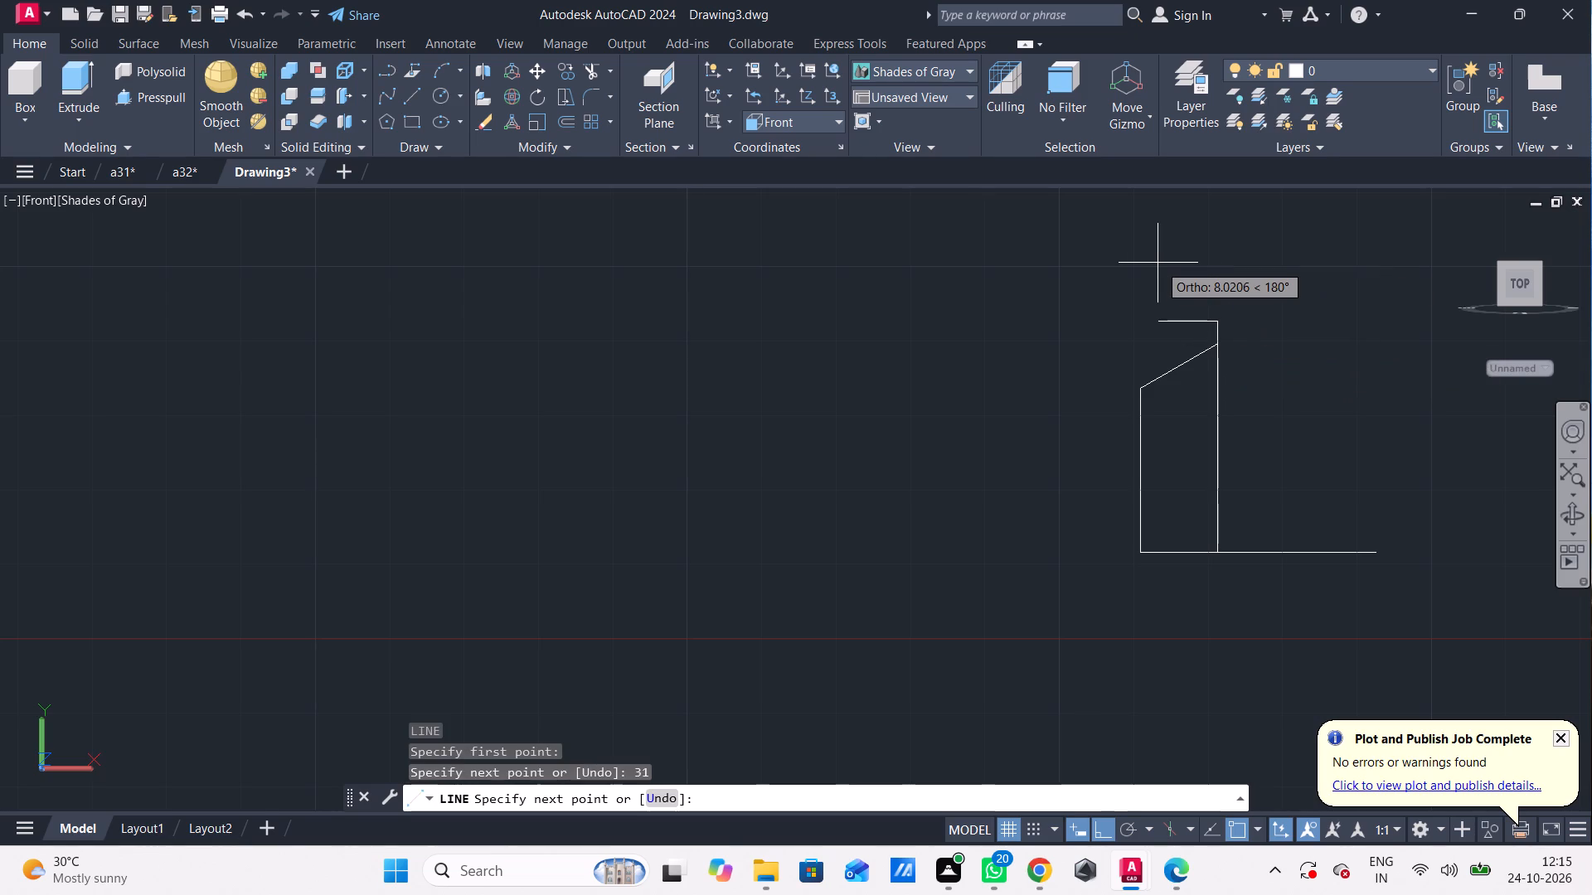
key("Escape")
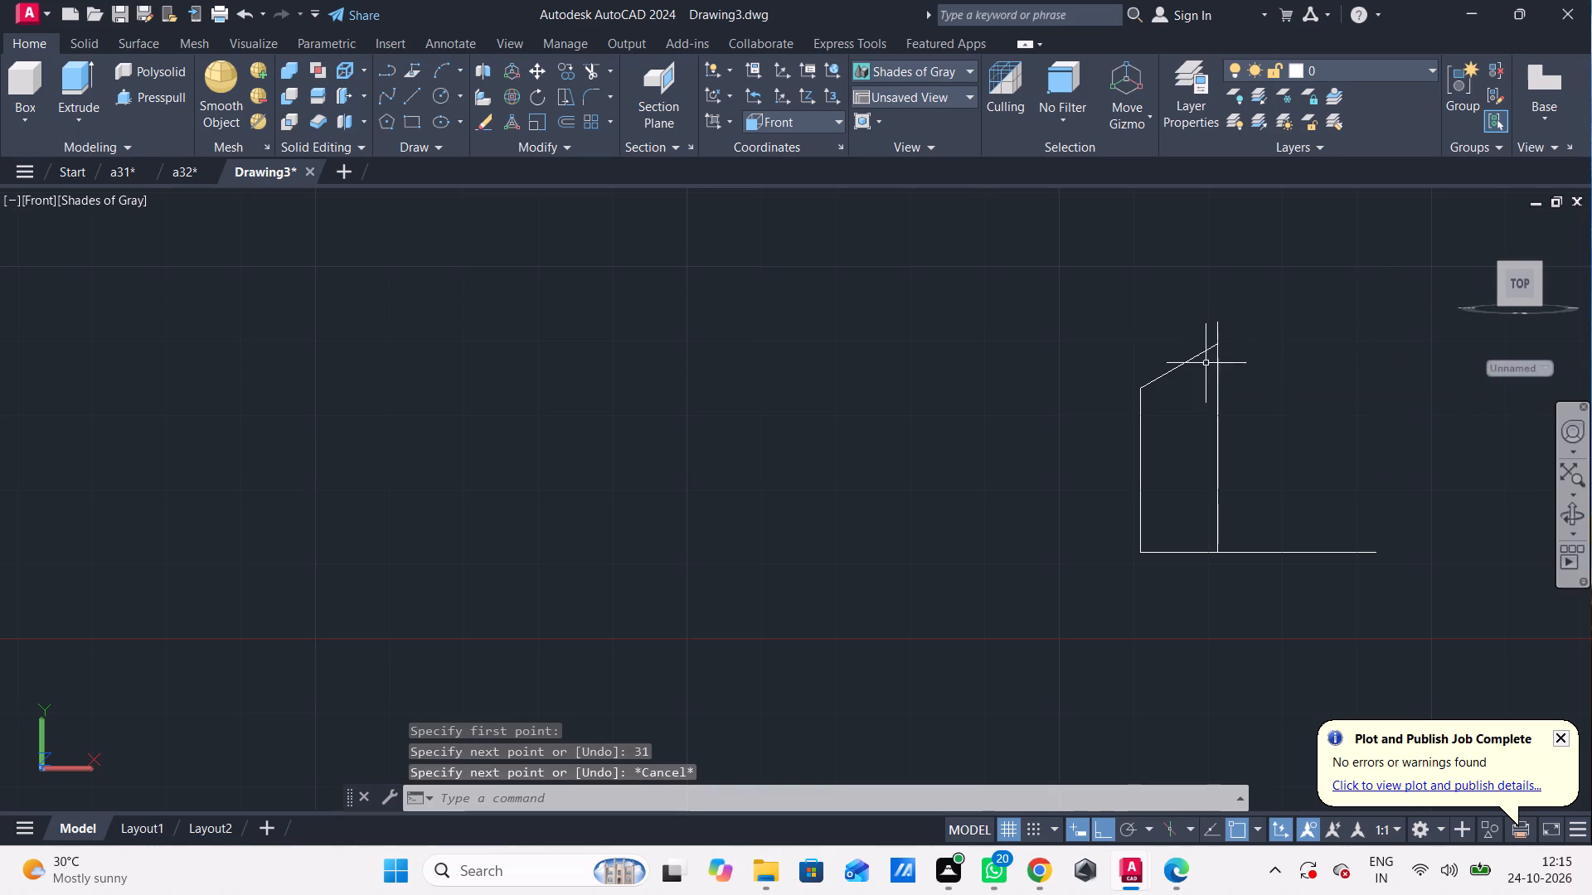
Delete the slanted segment at the top of the profile.
left_click(1190, 359)
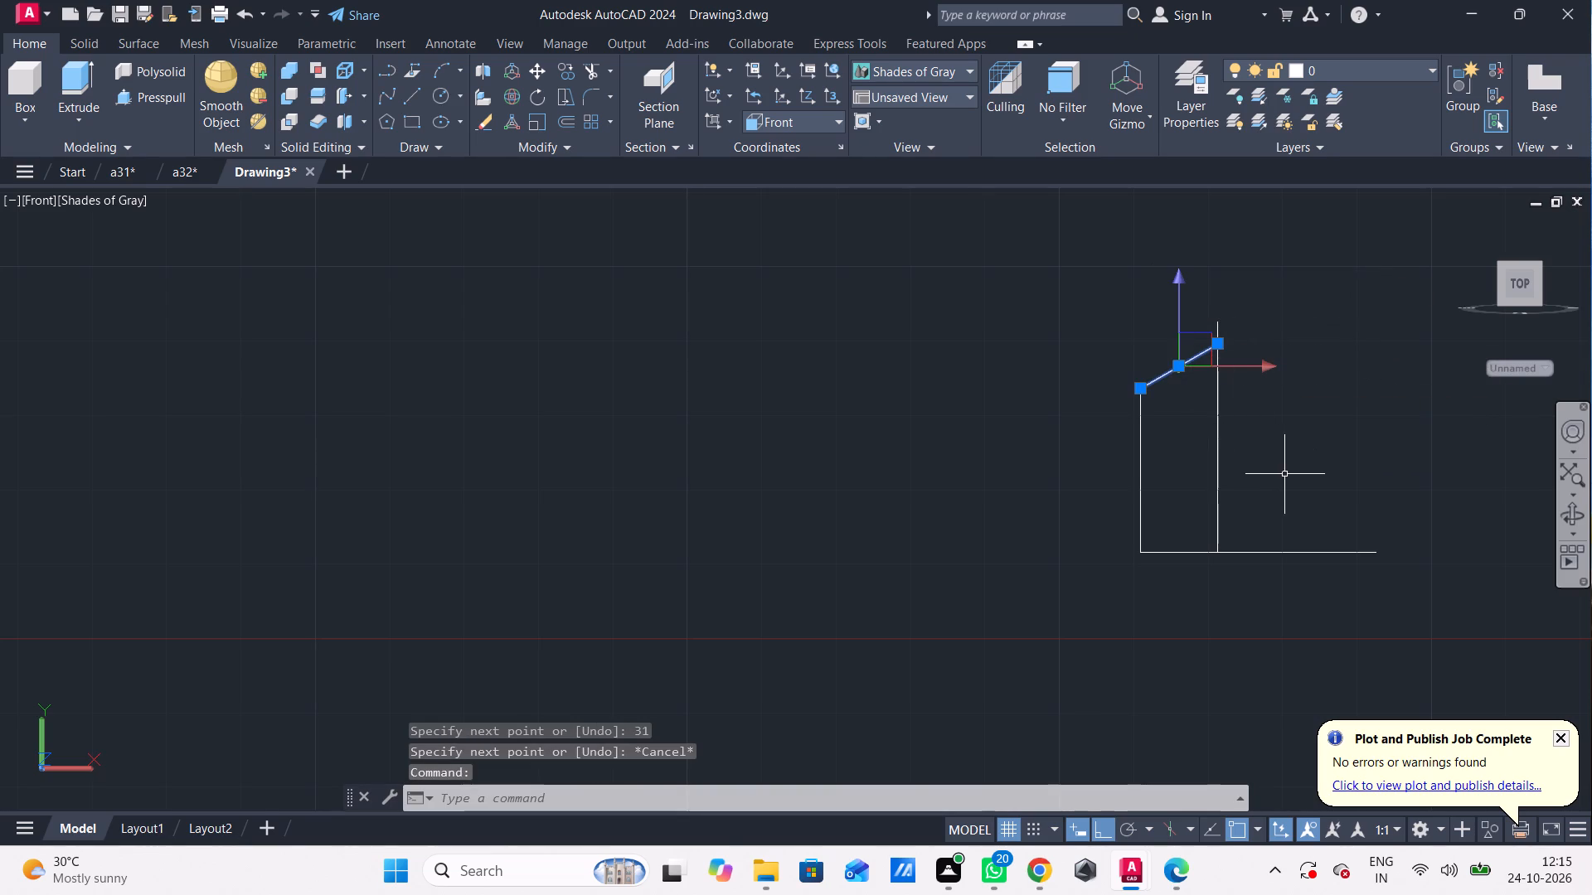
key("Delete")
Extend the profile's outer vertical side upward by 3 and continue it with a slanted segment 12 long at 30°.
key("l")
key("Return")
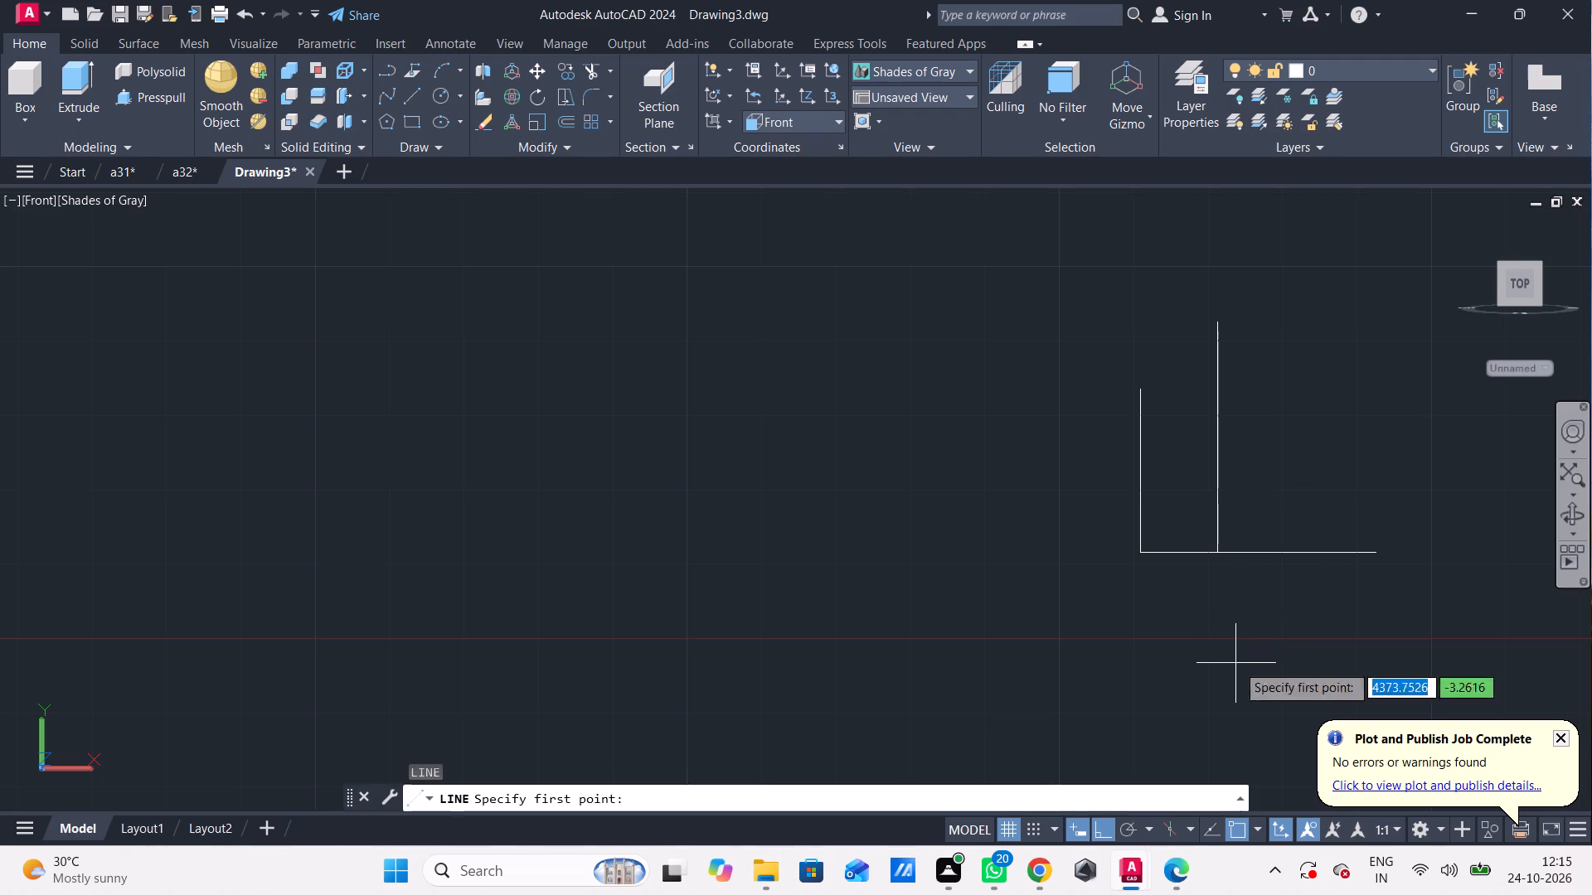
left_click(1148, 388)
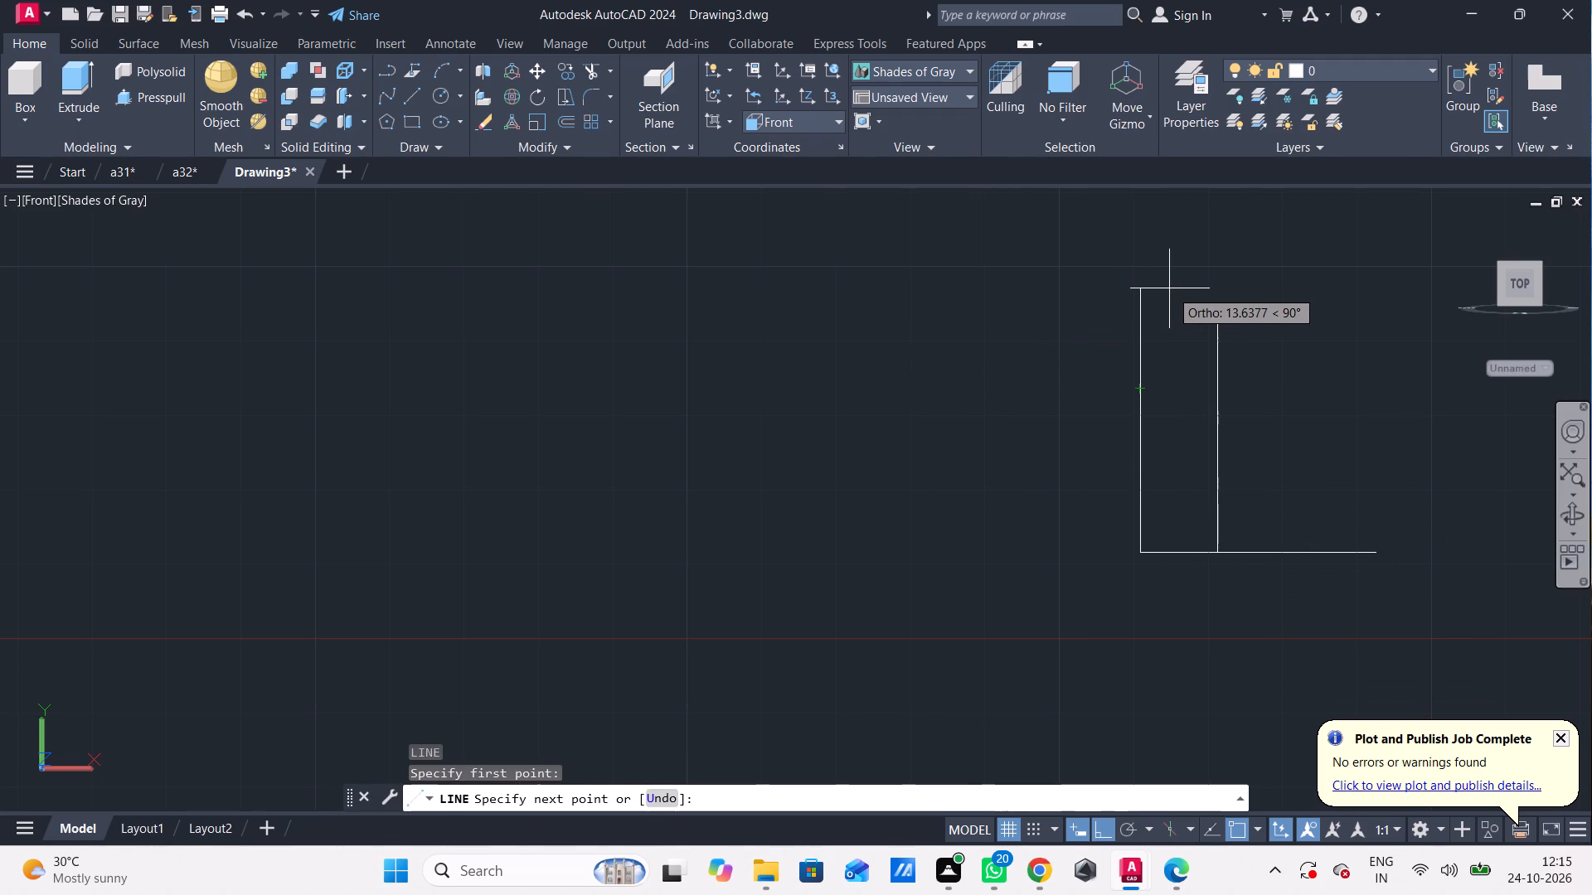
key("3")
key("Return")
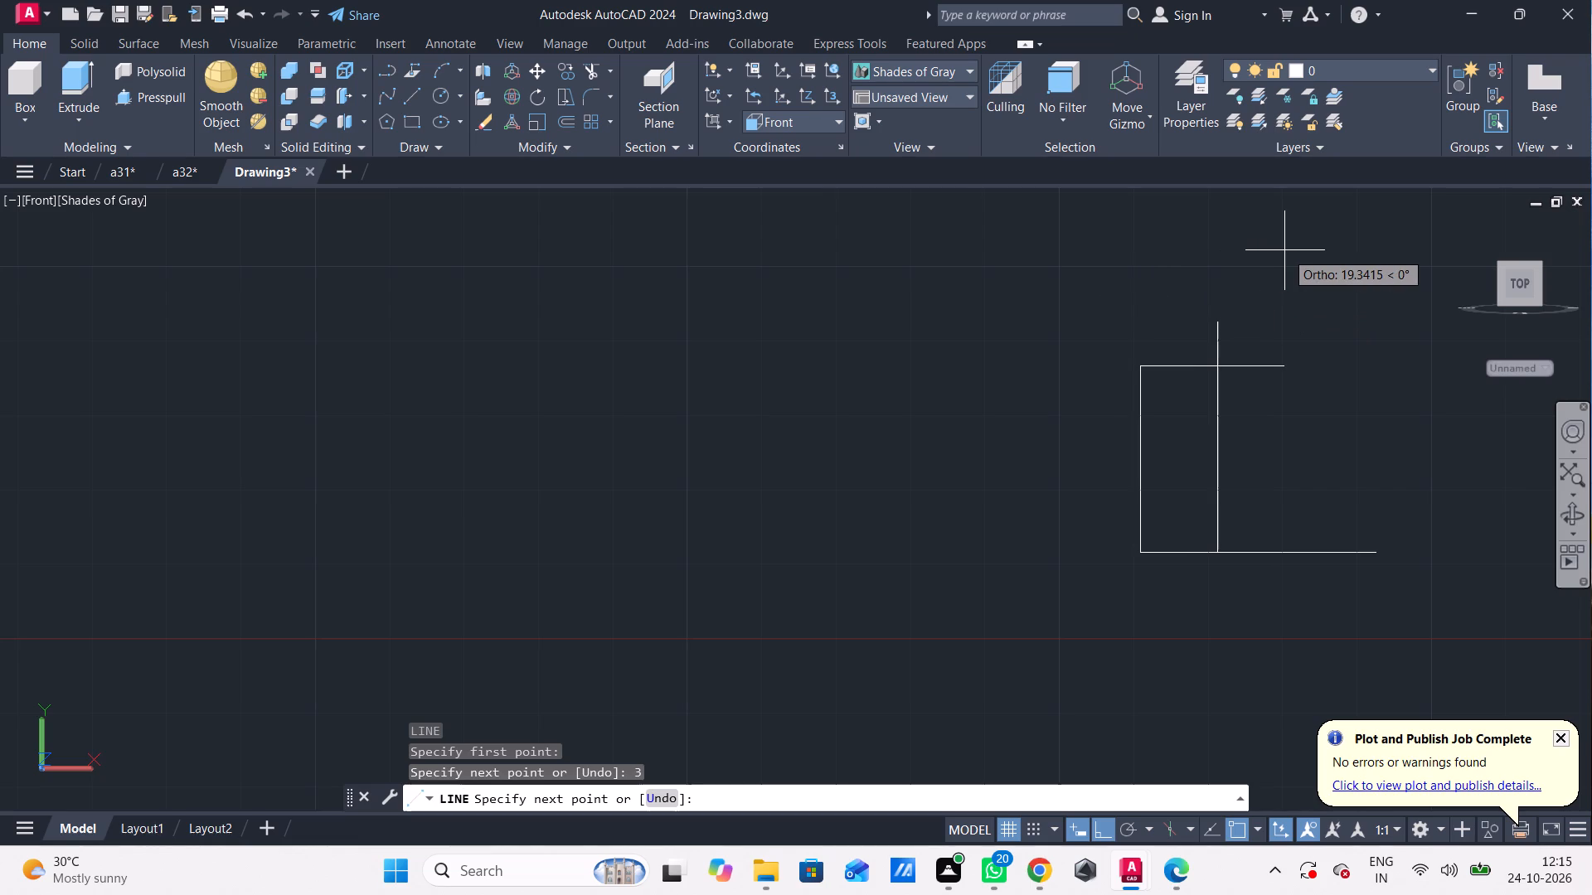
key("shift+at")
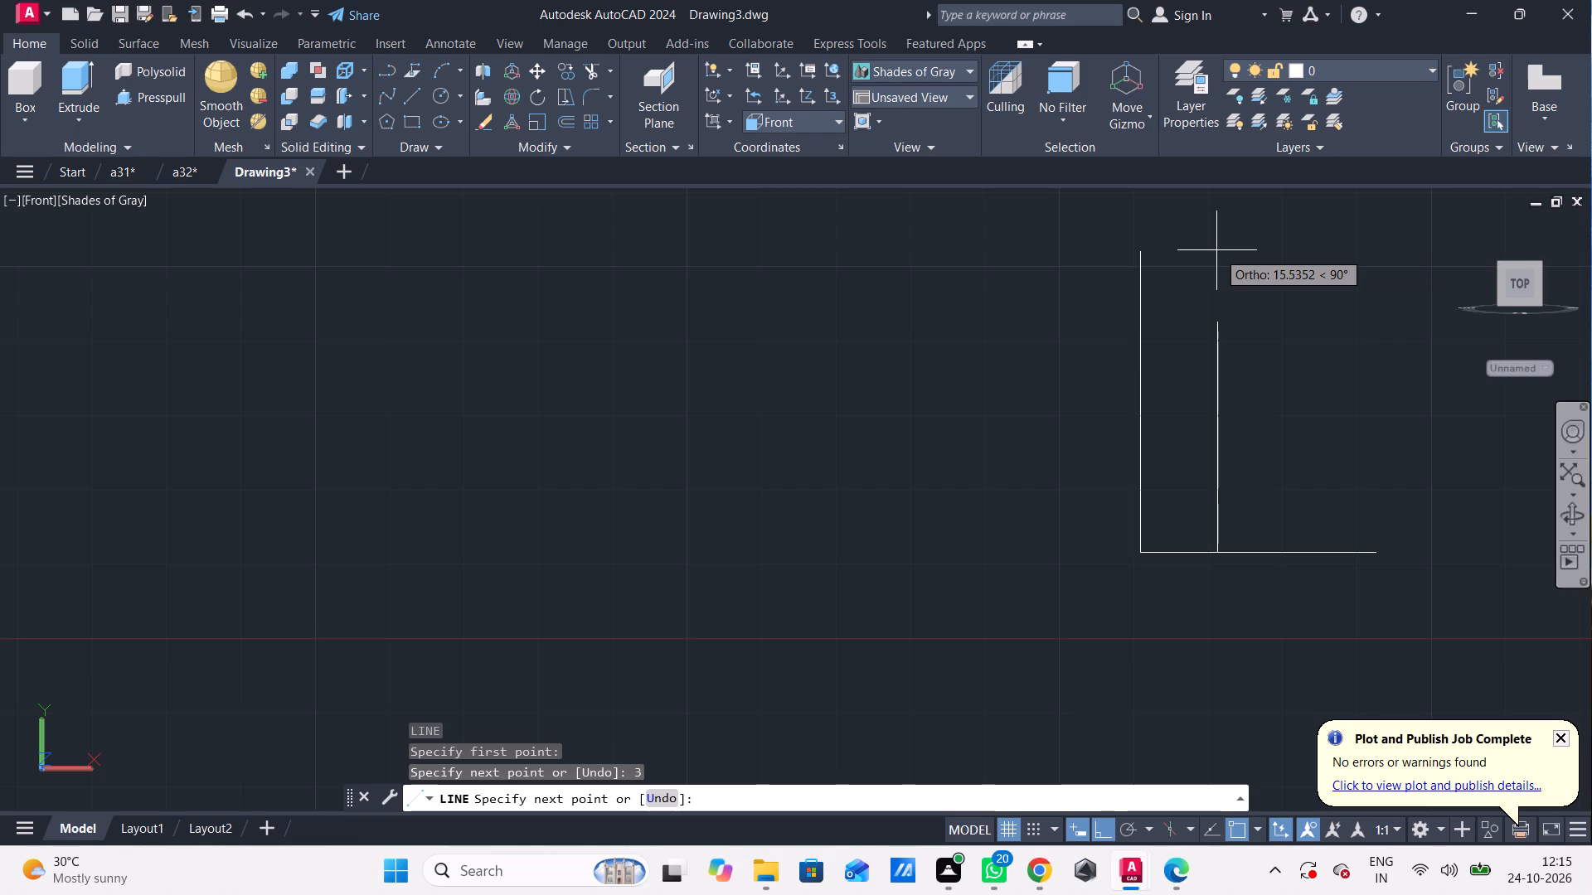
key("shift+at")
type("12")
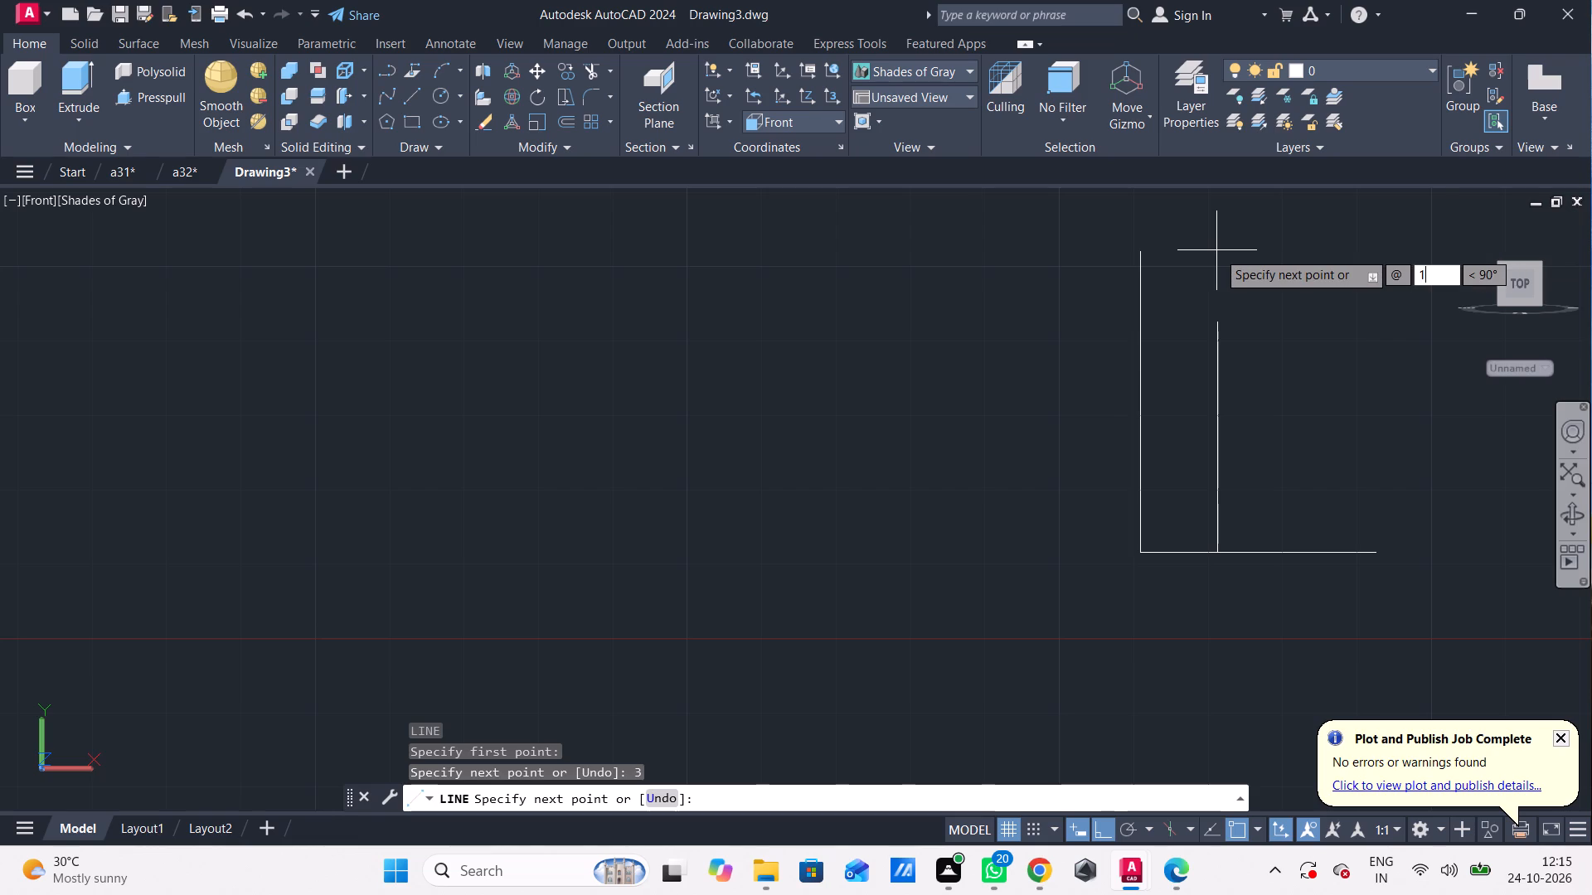
key("shift+greater")
key("BackSpace")
key("shift+less")
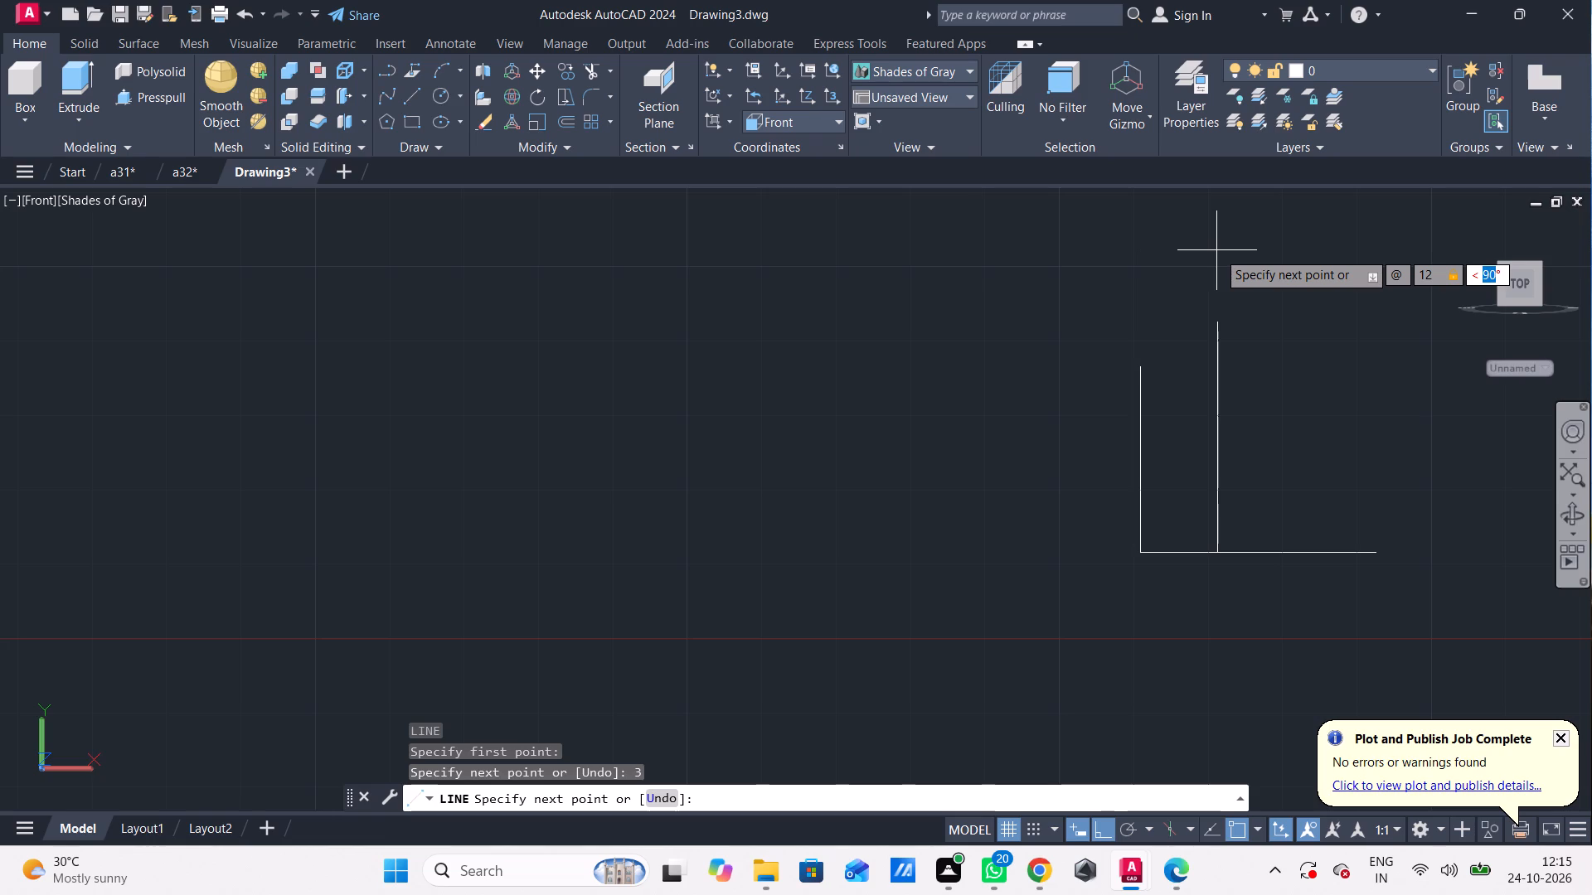
type("30")
key("Return")
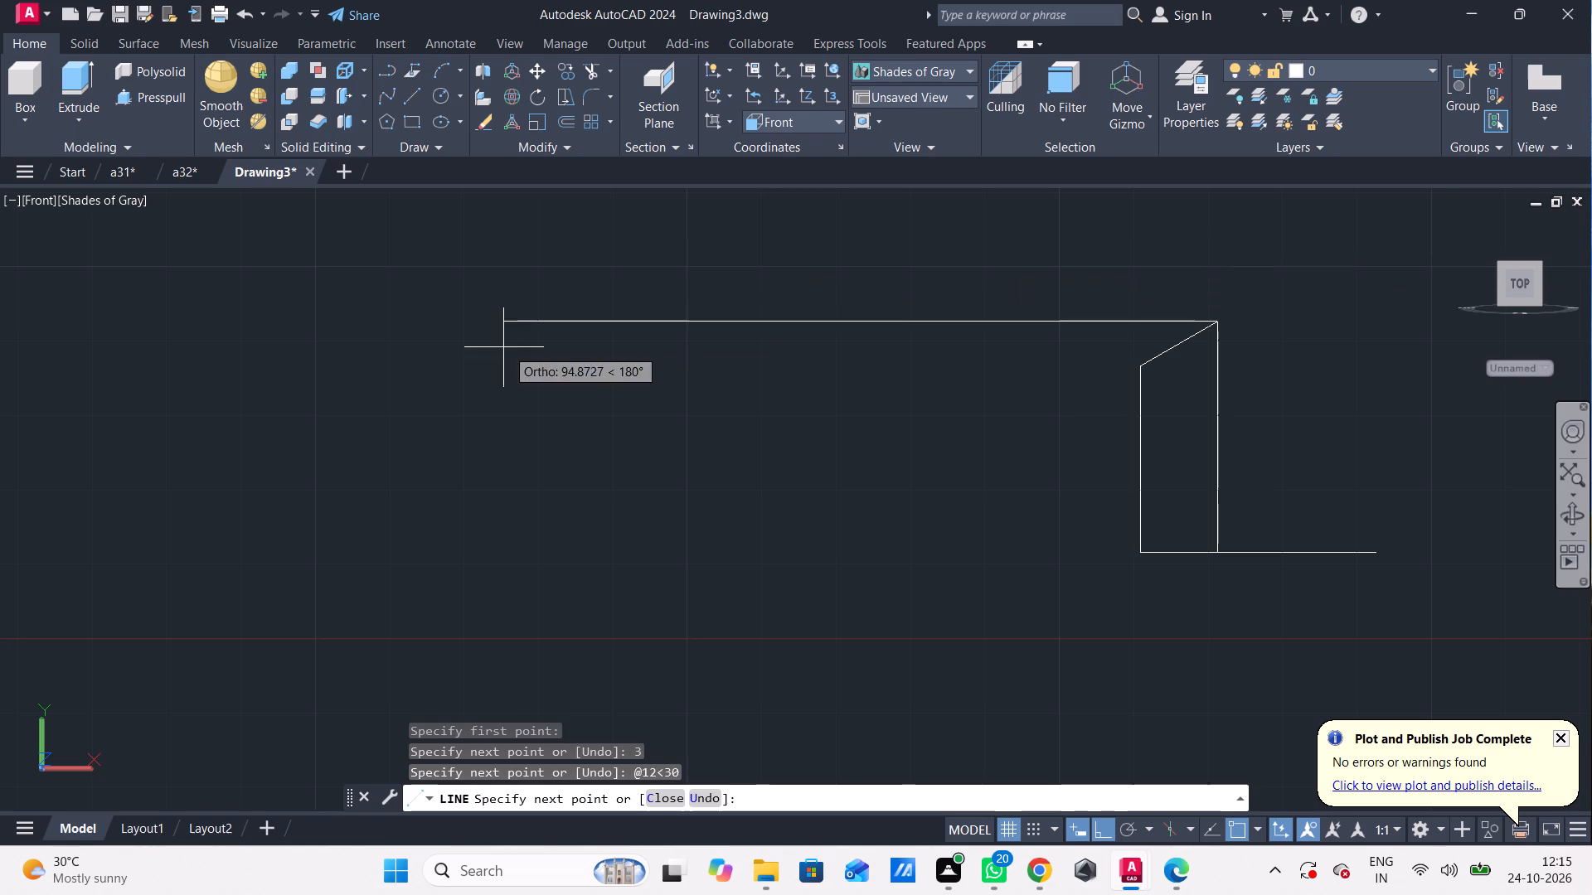
key("Escape")
Draw a vertical line from the slanted segment's free end straight down to the base line.
scroll(1281, 331, "up", 4)
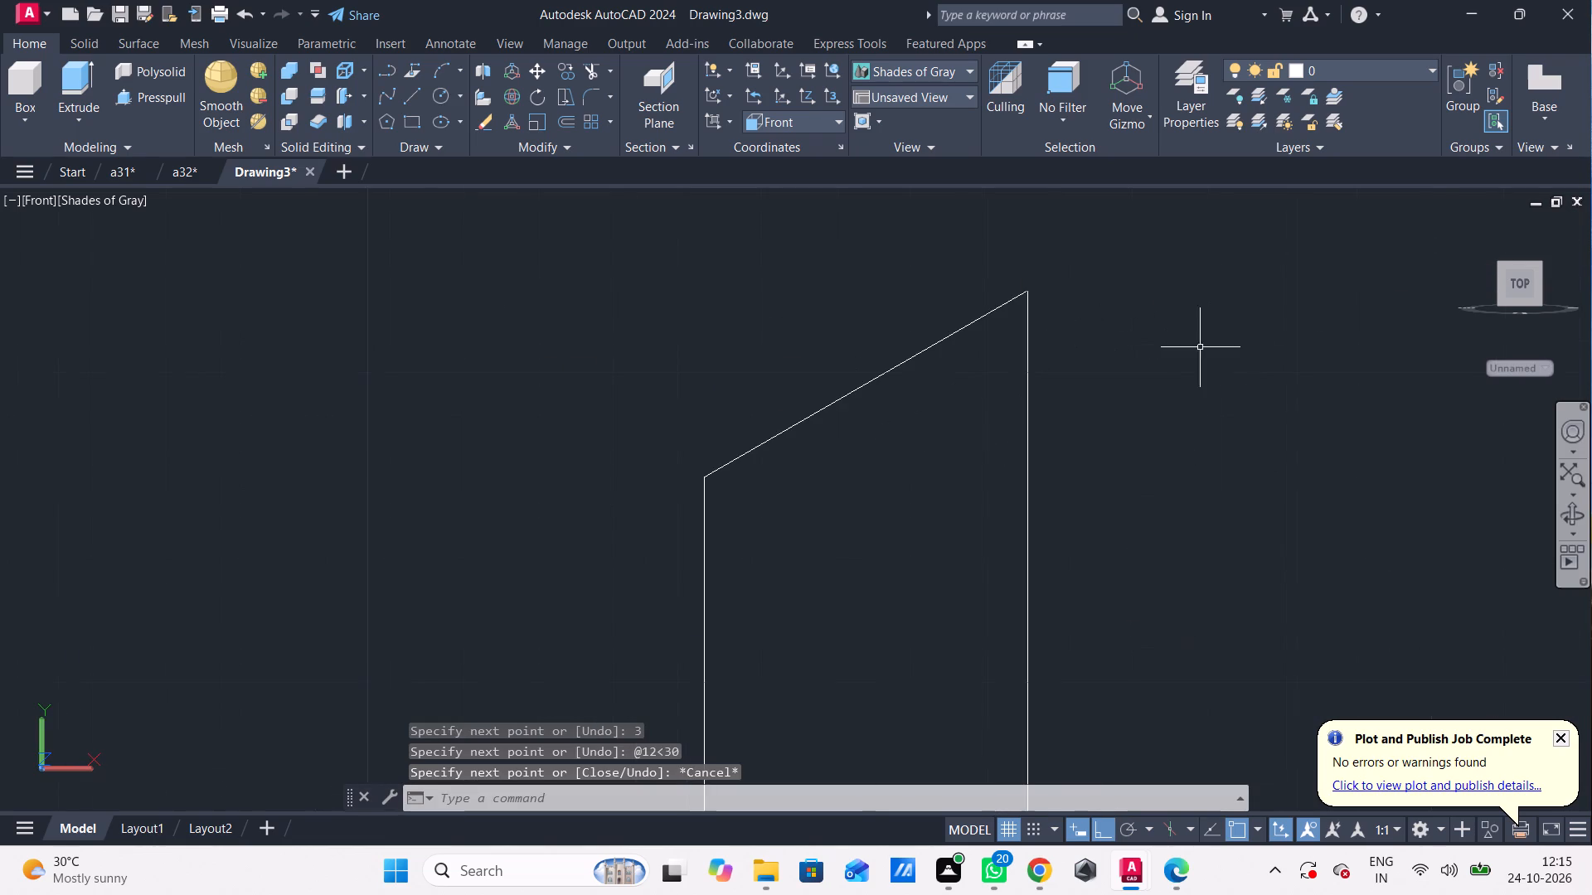
scroll(1018, 293, "up", 5)
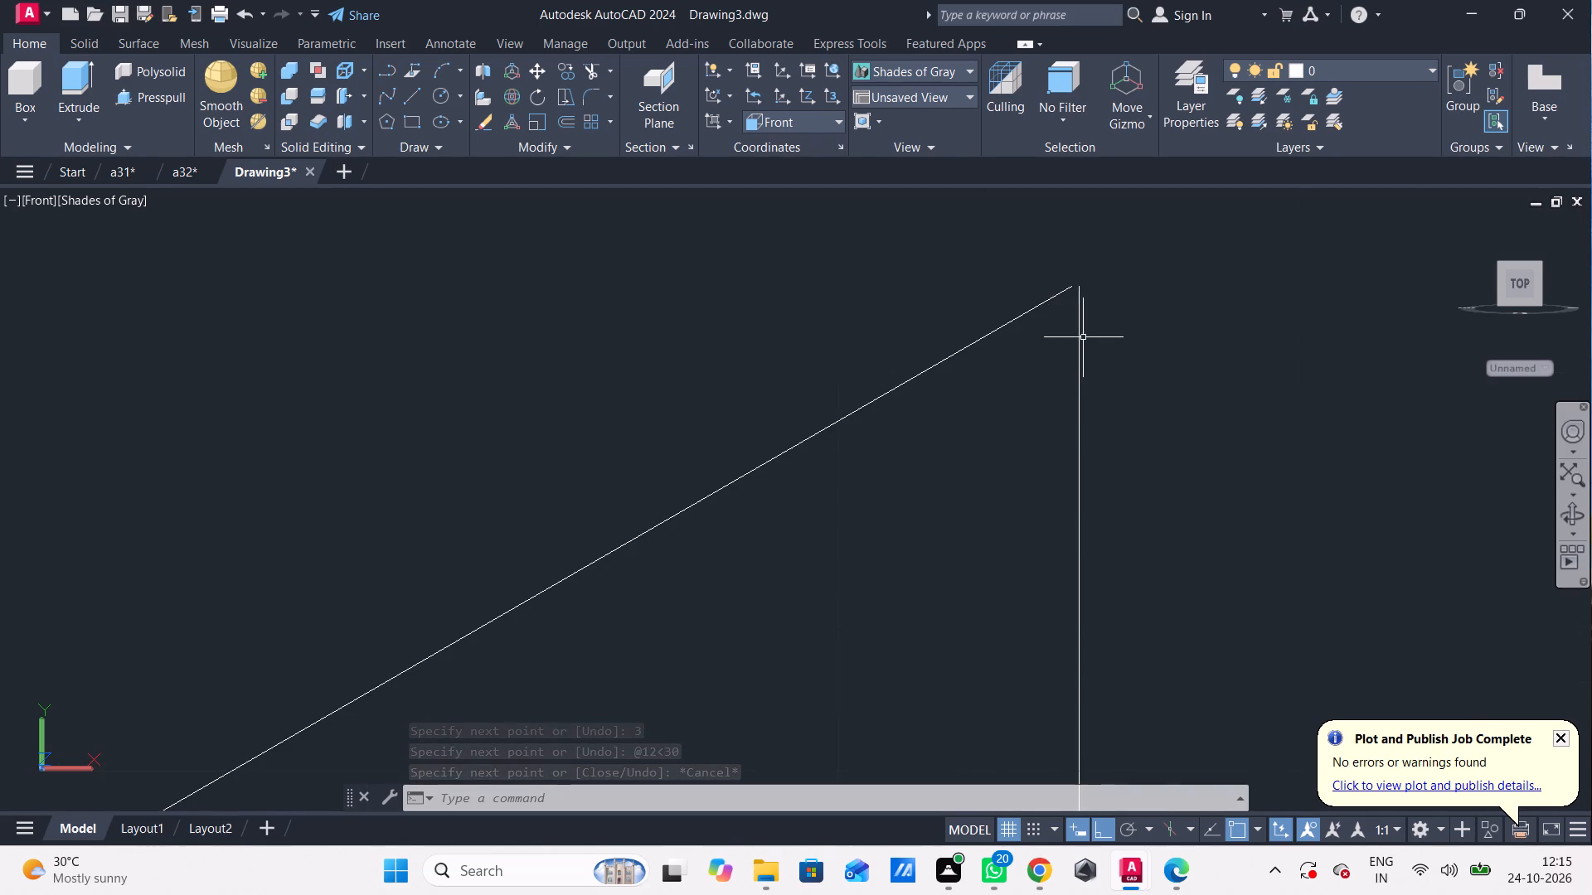
key("l")
key("Return")
left_click(1072, 293)
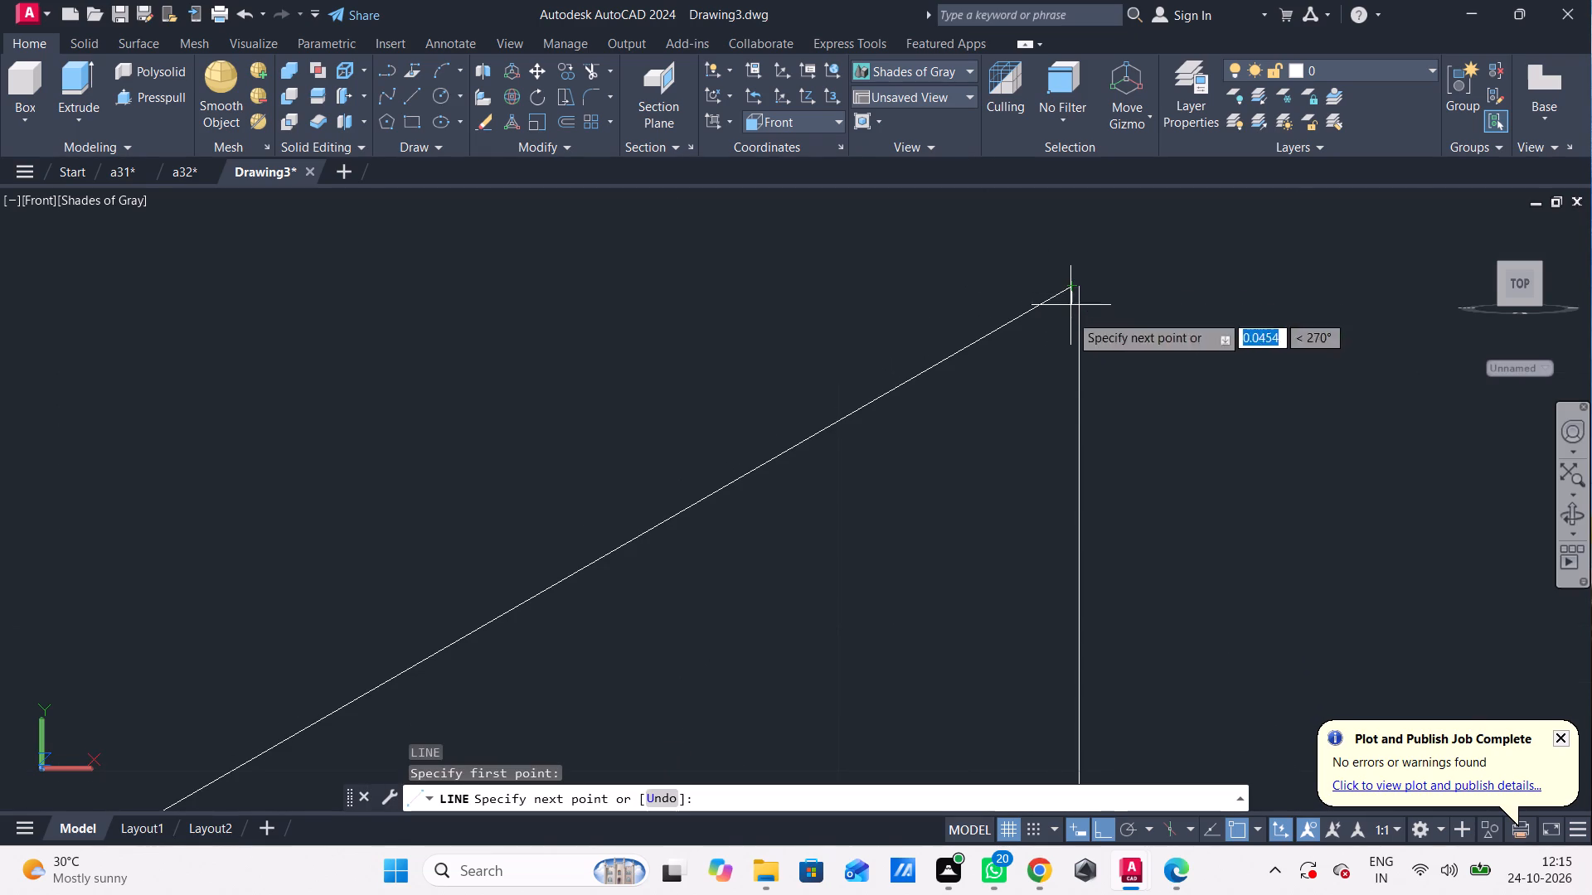
scroll(1059, 573, "down", 4)
scroll(1059, 549, "up", 2)
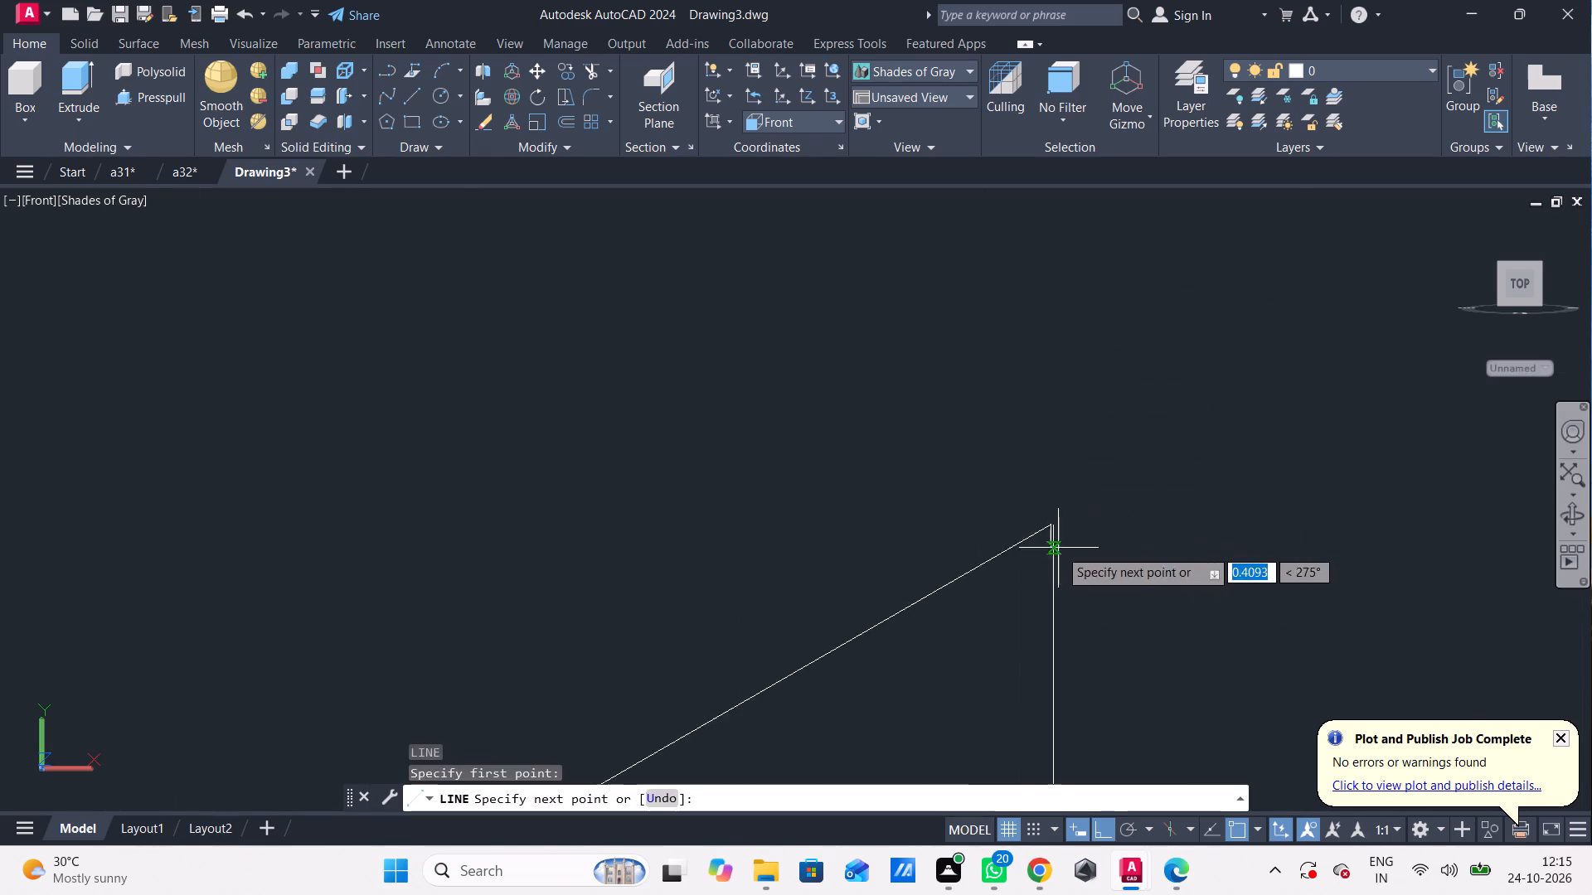
scroll(1059, 549, "up", 5)
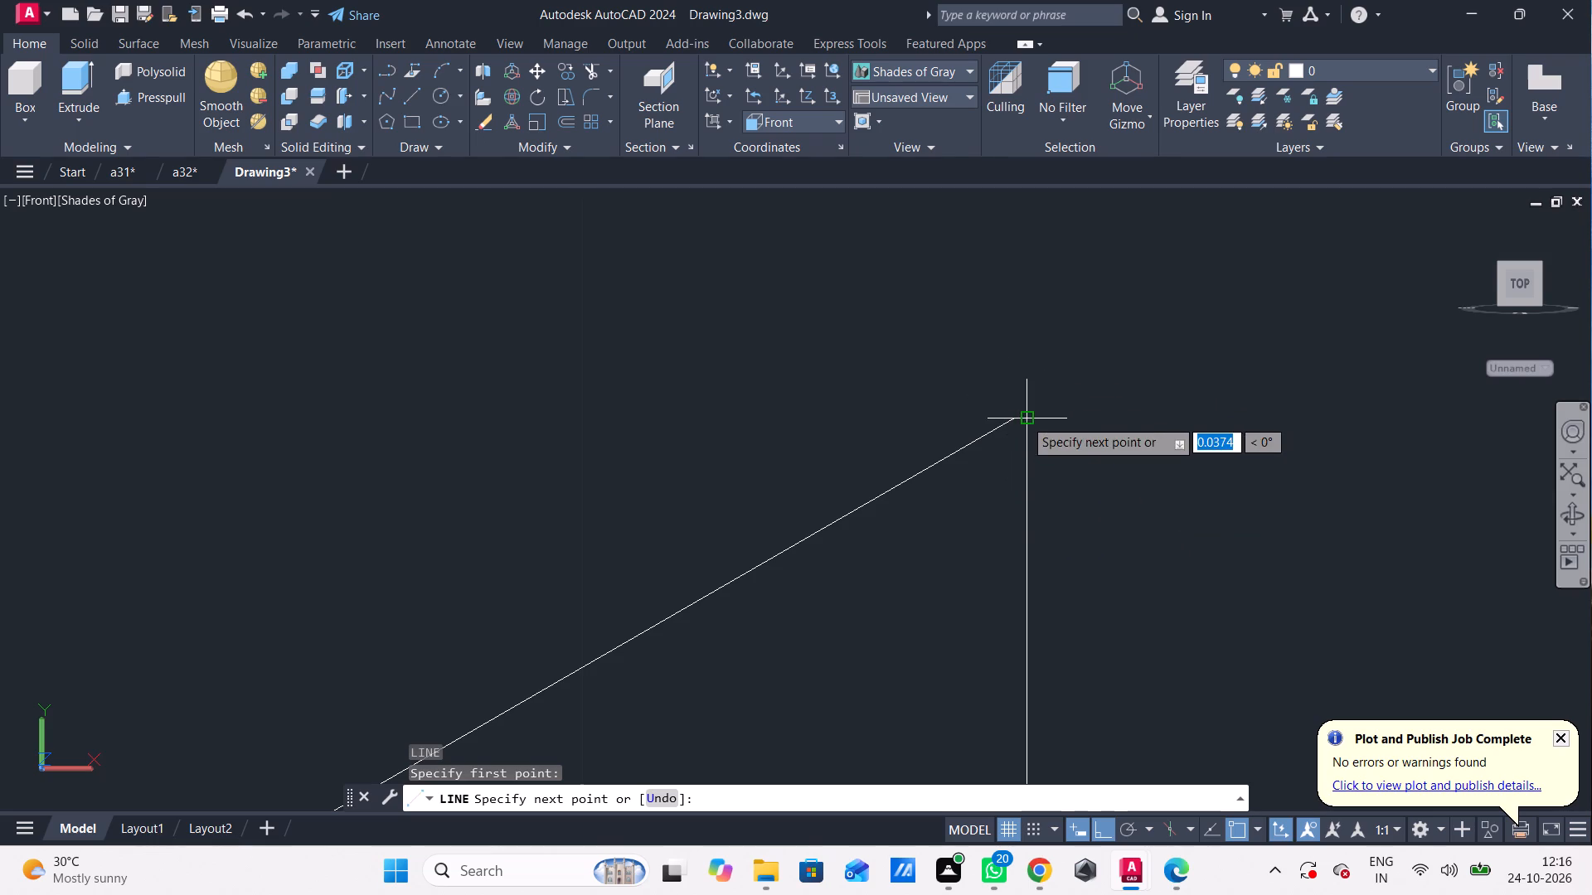
scroll(990, 585, "down", 4)
middle_click_drag(994, 593, 973, 276)
scroll(959, 375, "down", 2)
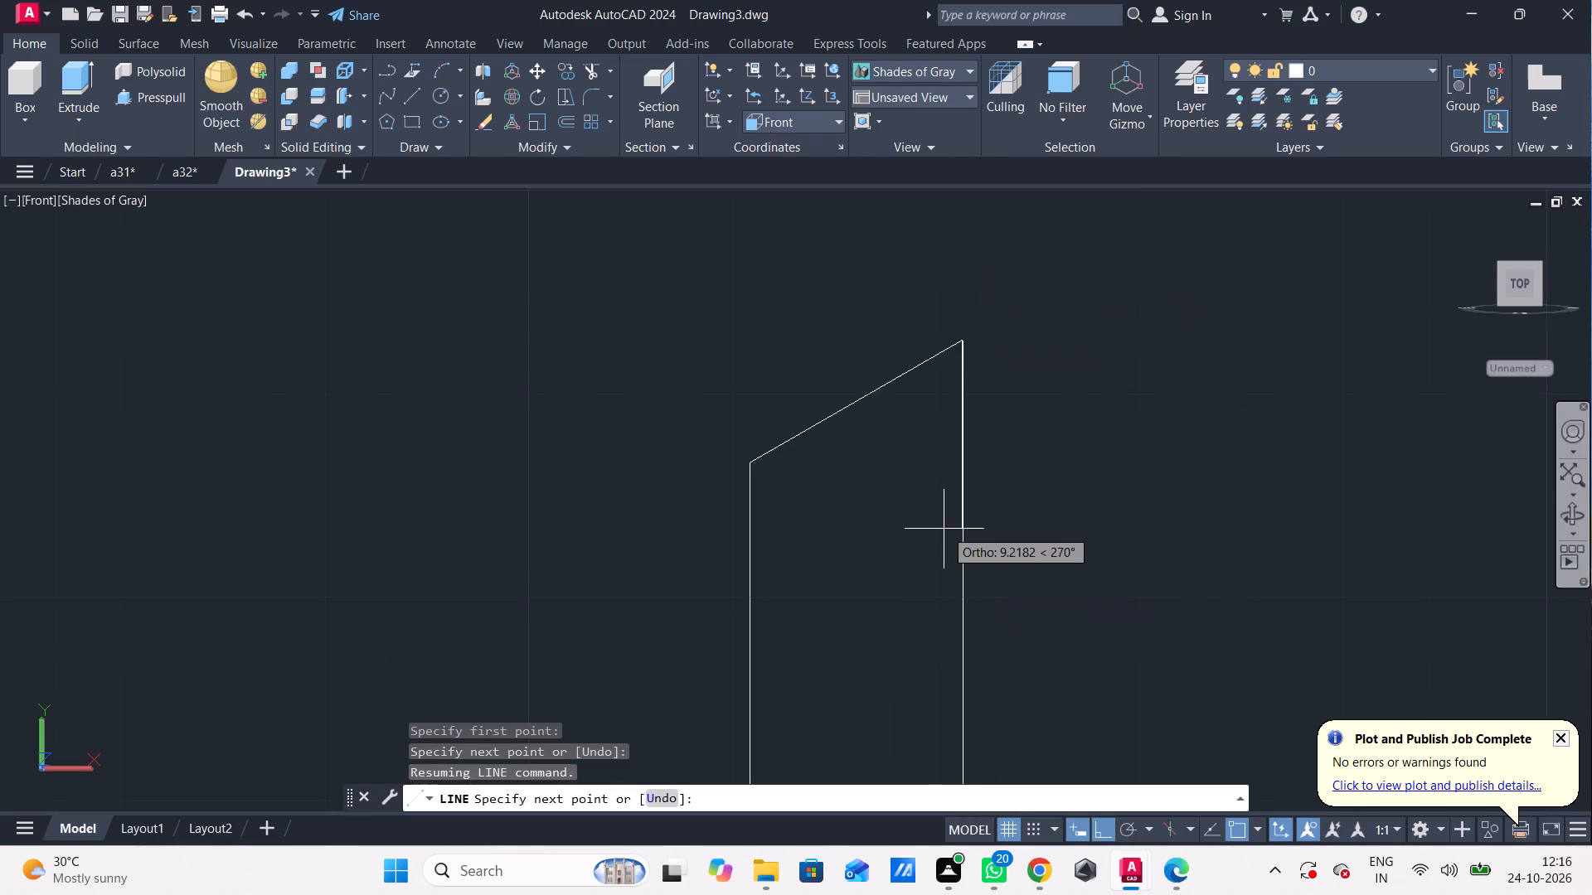
middle_click_drag(945, 532, 929, 259)
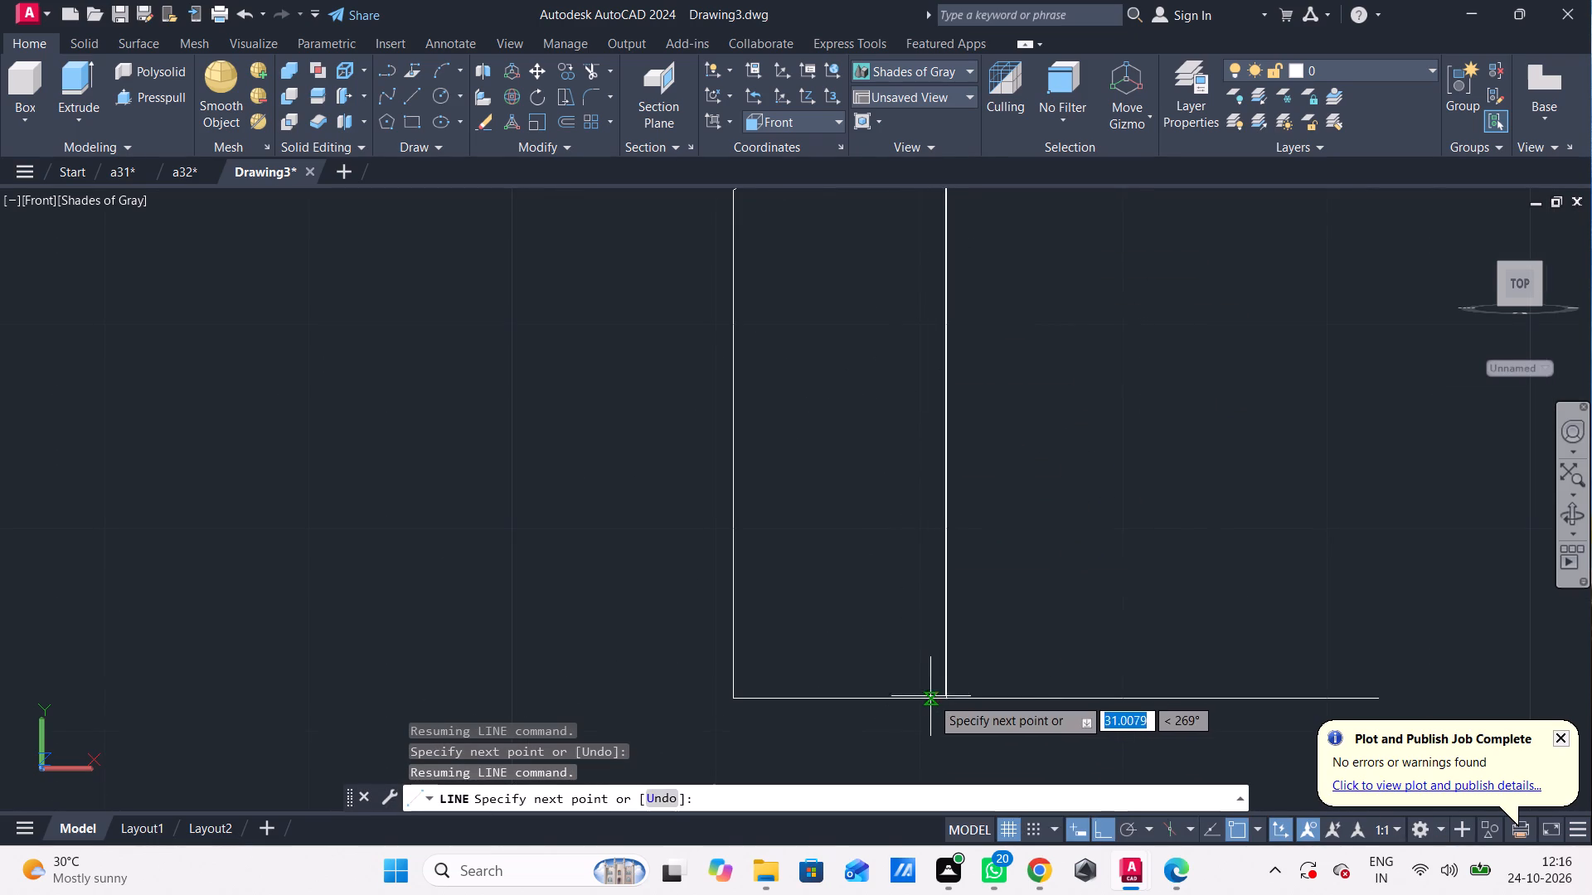
scroll(955, 703, "up", 5)
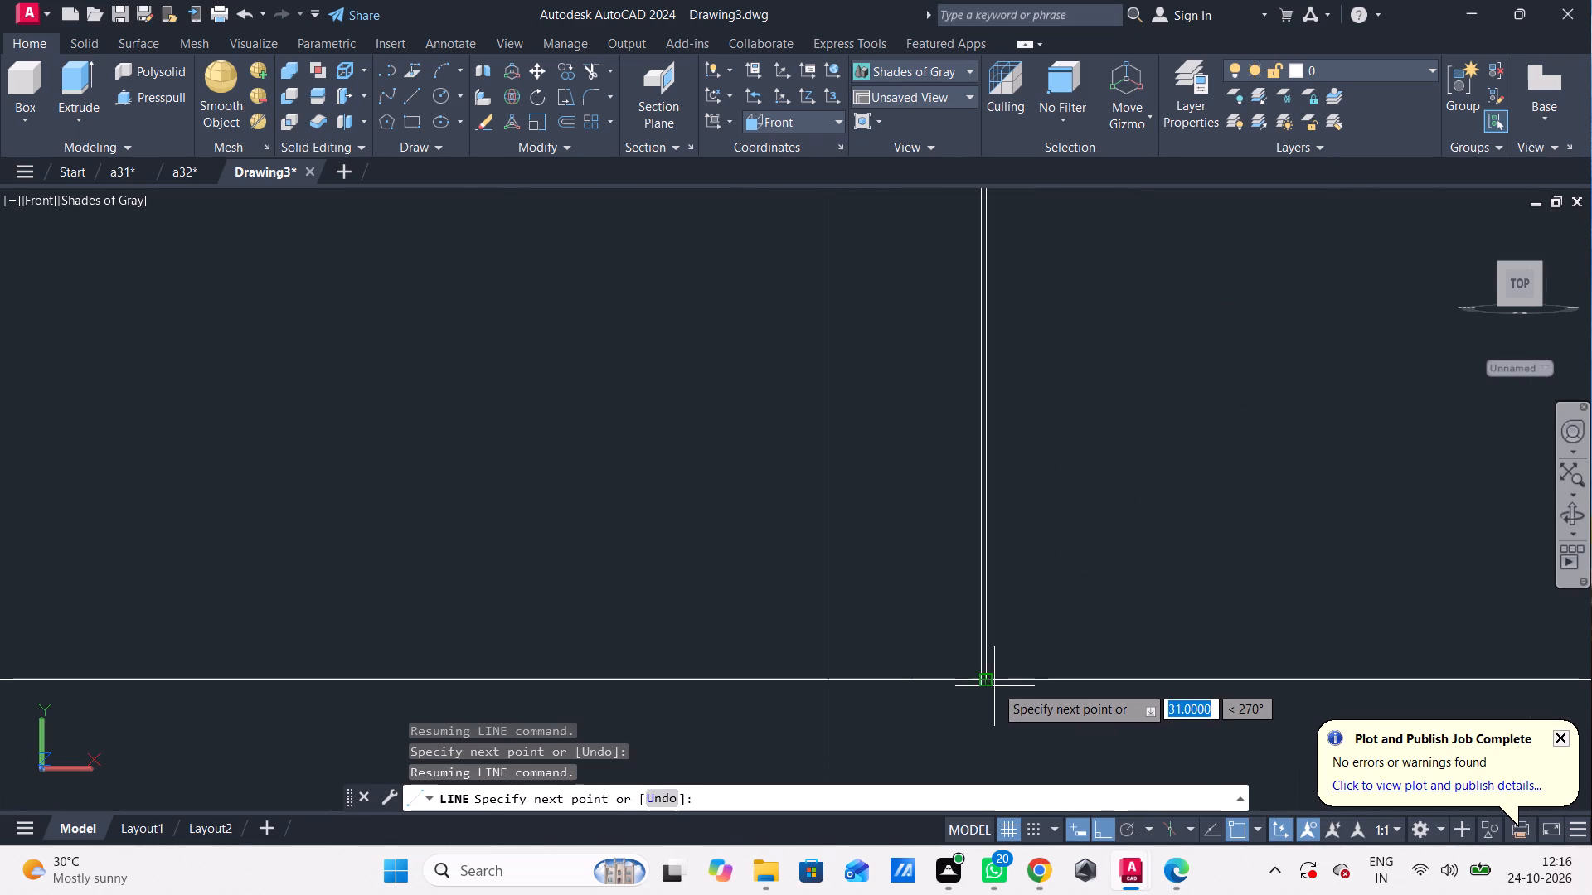
scroll(979, 681, "up", 7)
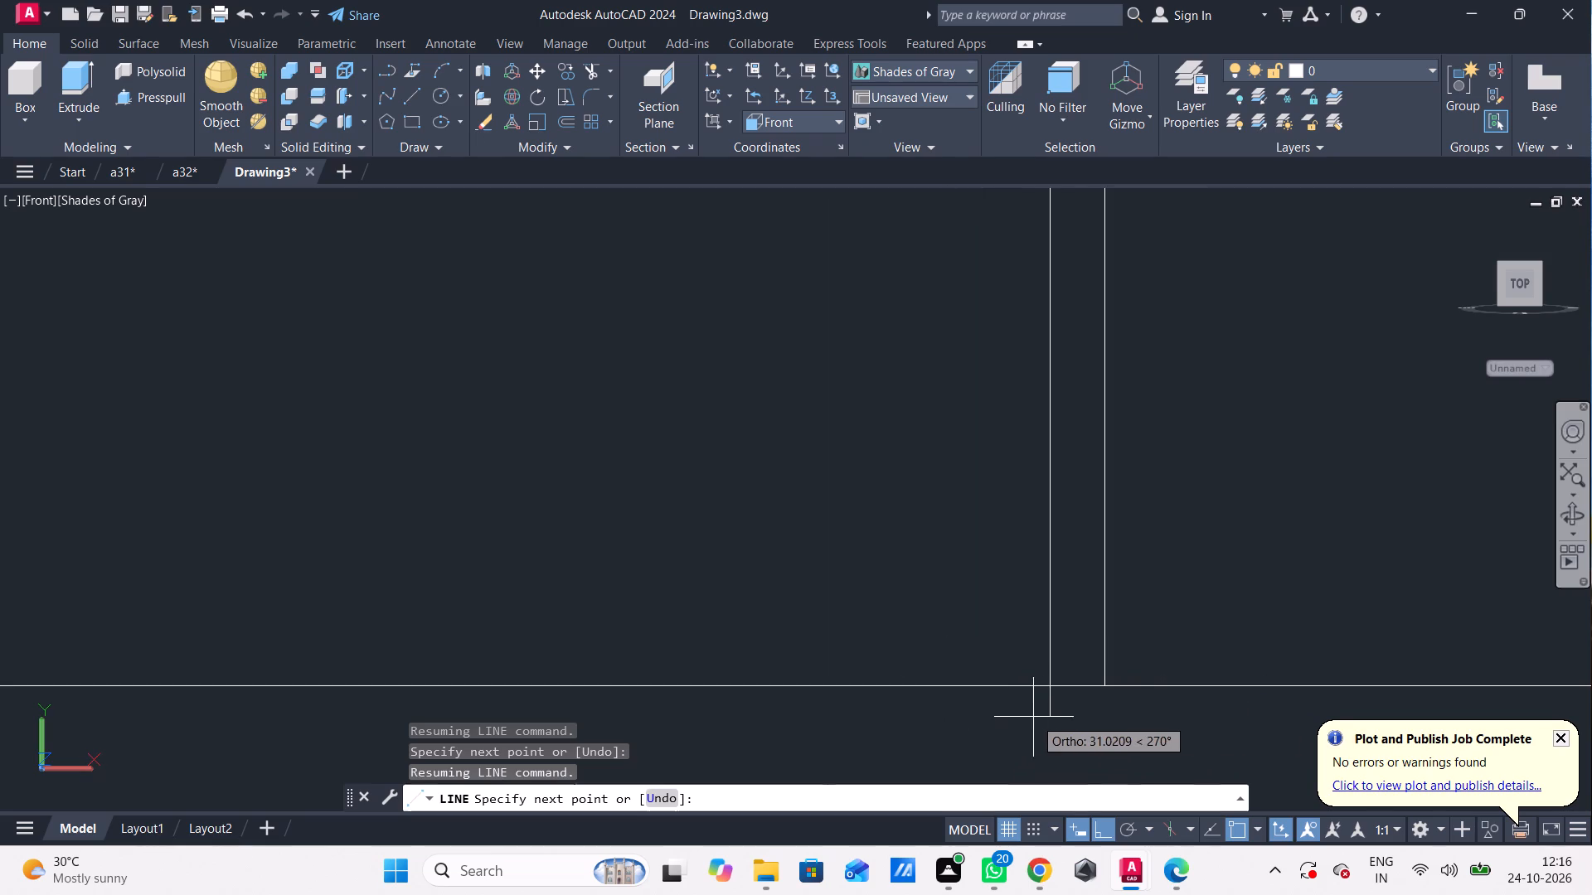
left_click(1056, 689)
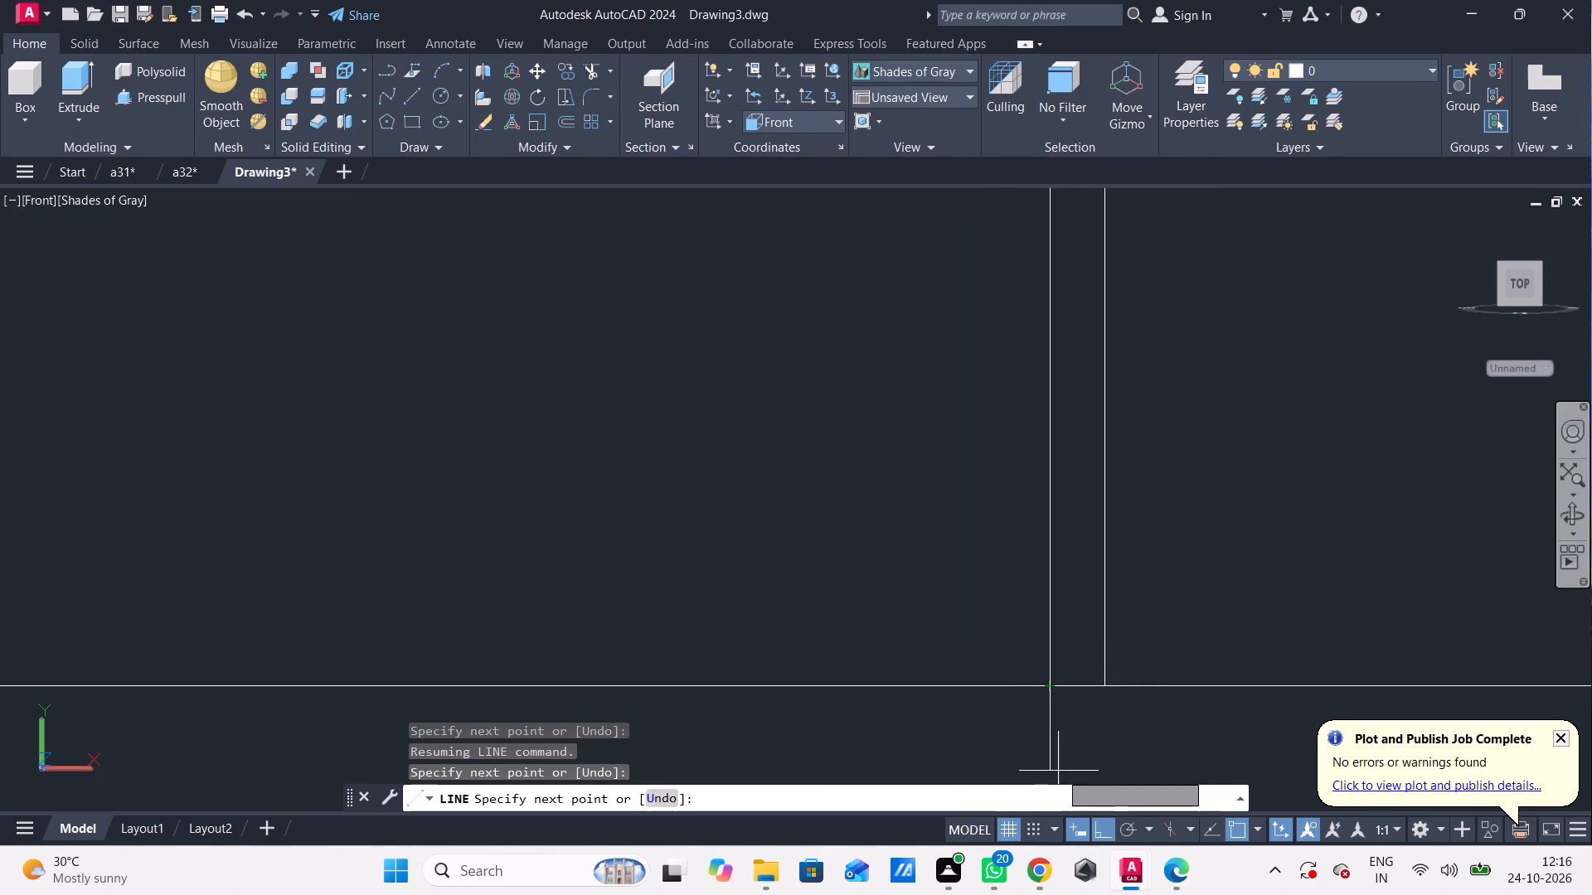
key("Escape")
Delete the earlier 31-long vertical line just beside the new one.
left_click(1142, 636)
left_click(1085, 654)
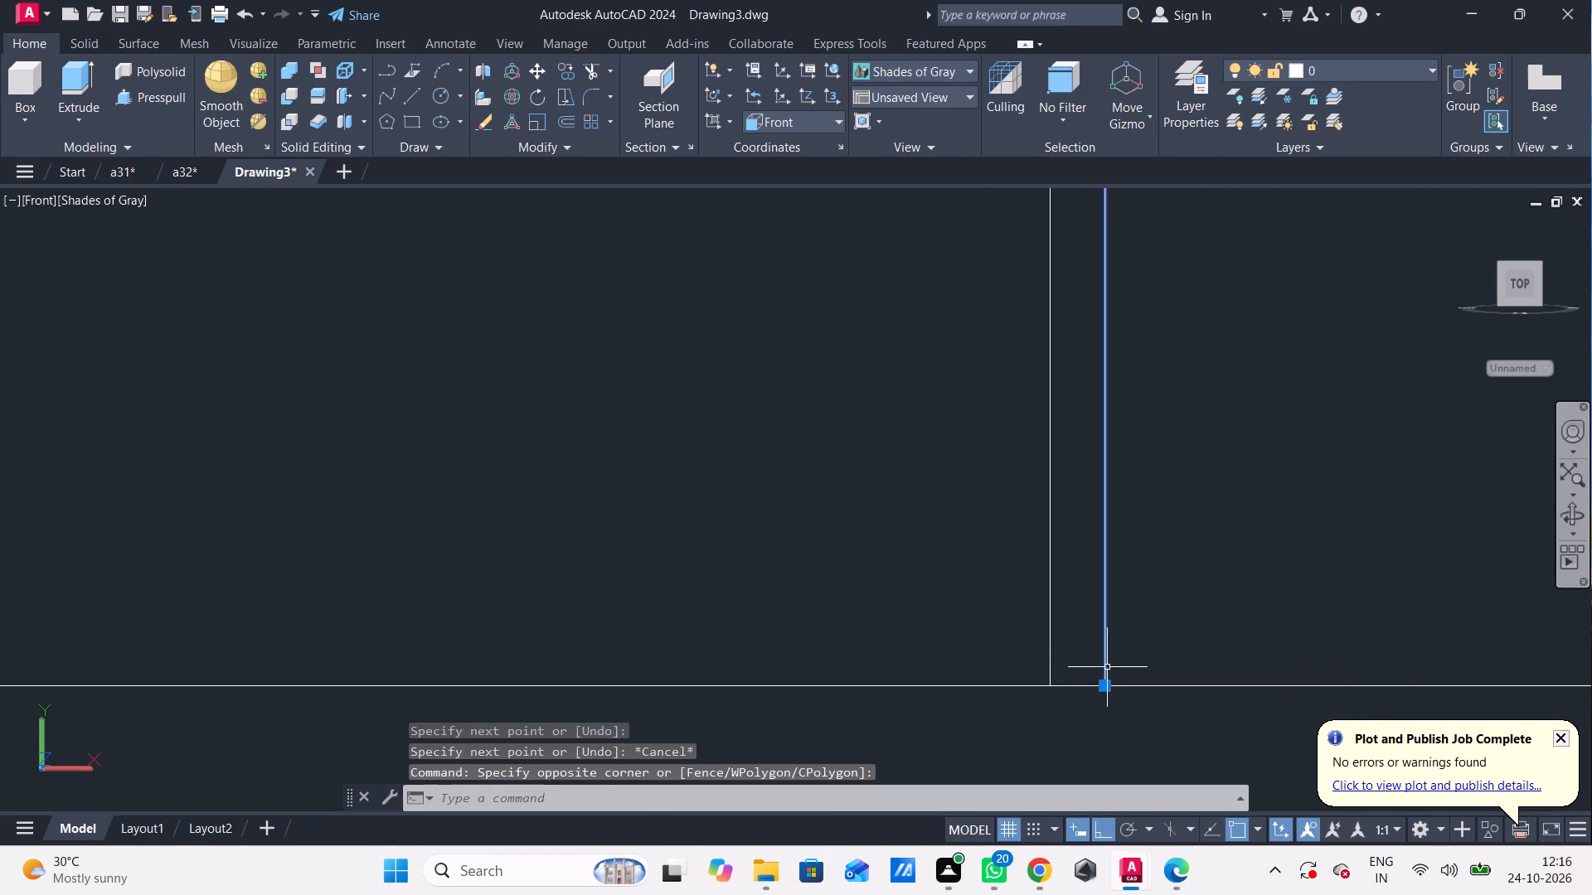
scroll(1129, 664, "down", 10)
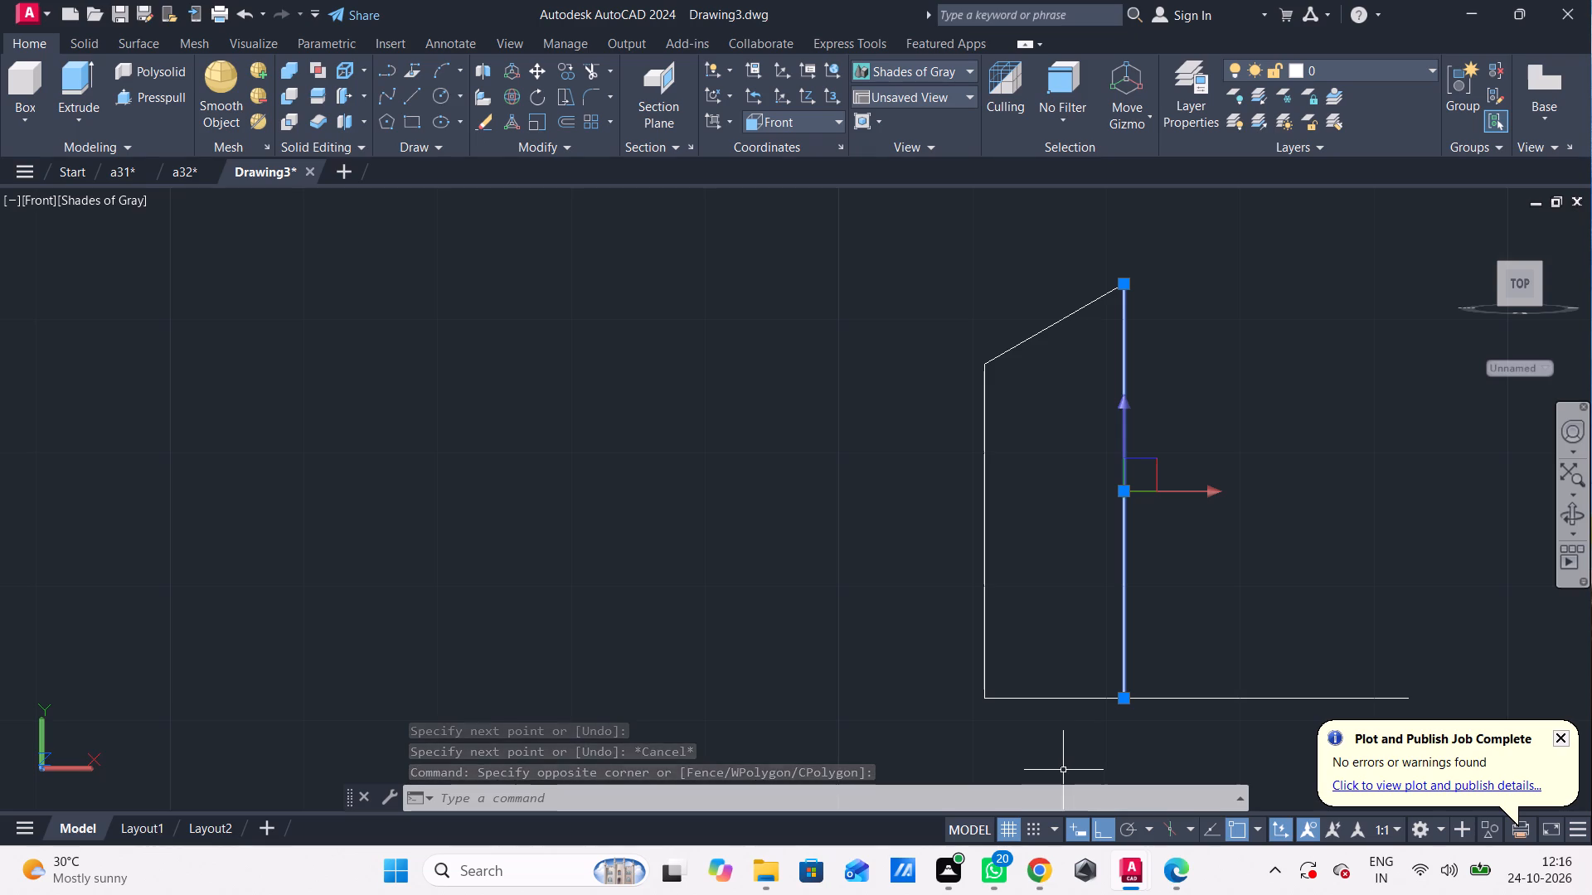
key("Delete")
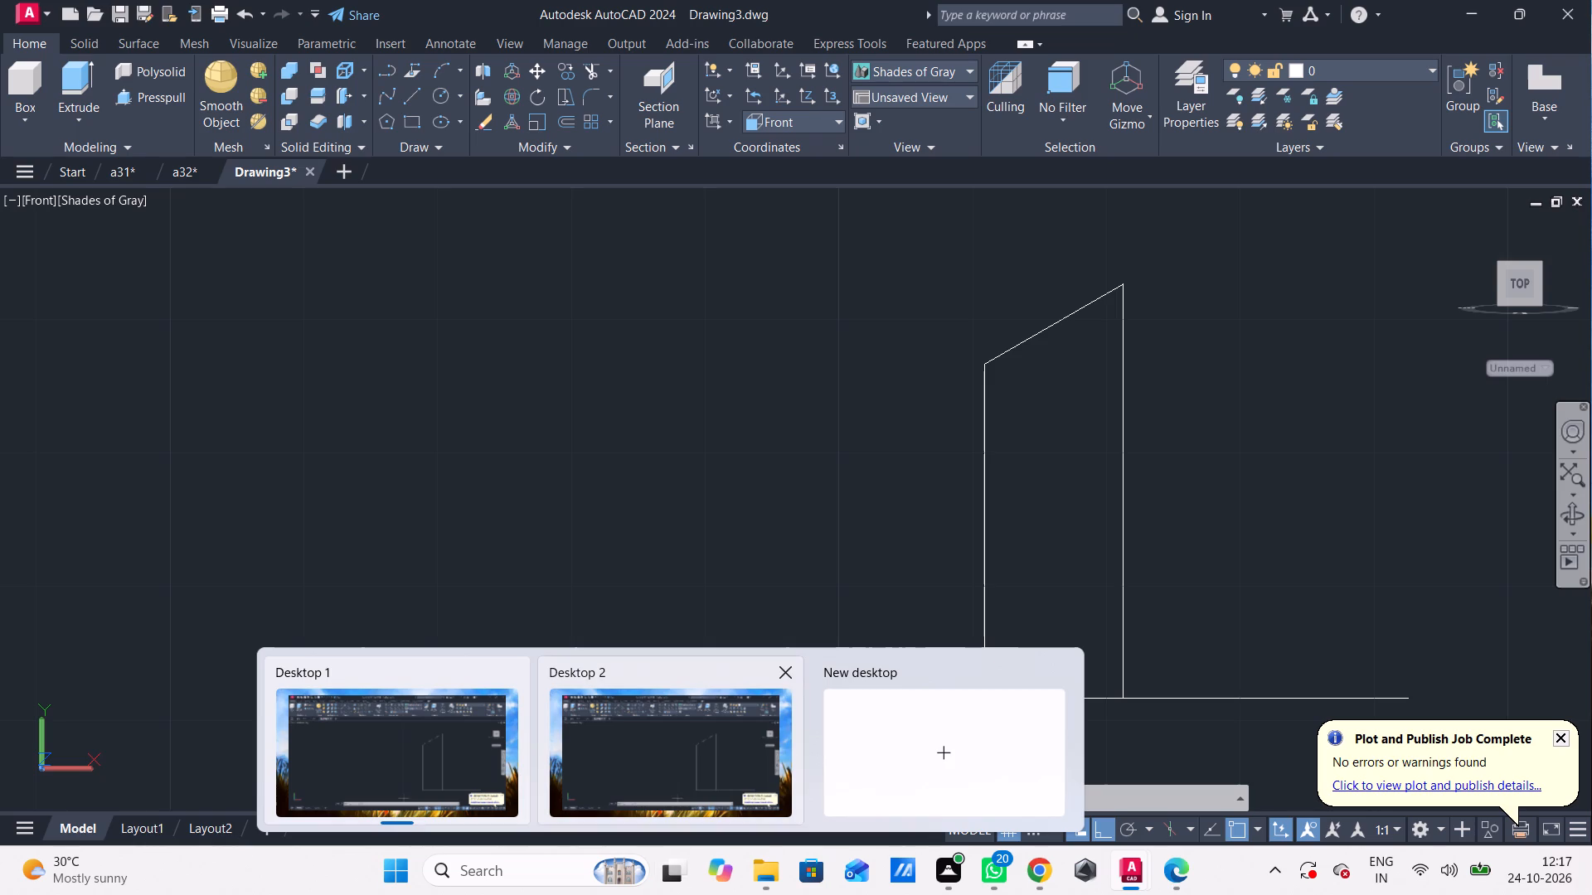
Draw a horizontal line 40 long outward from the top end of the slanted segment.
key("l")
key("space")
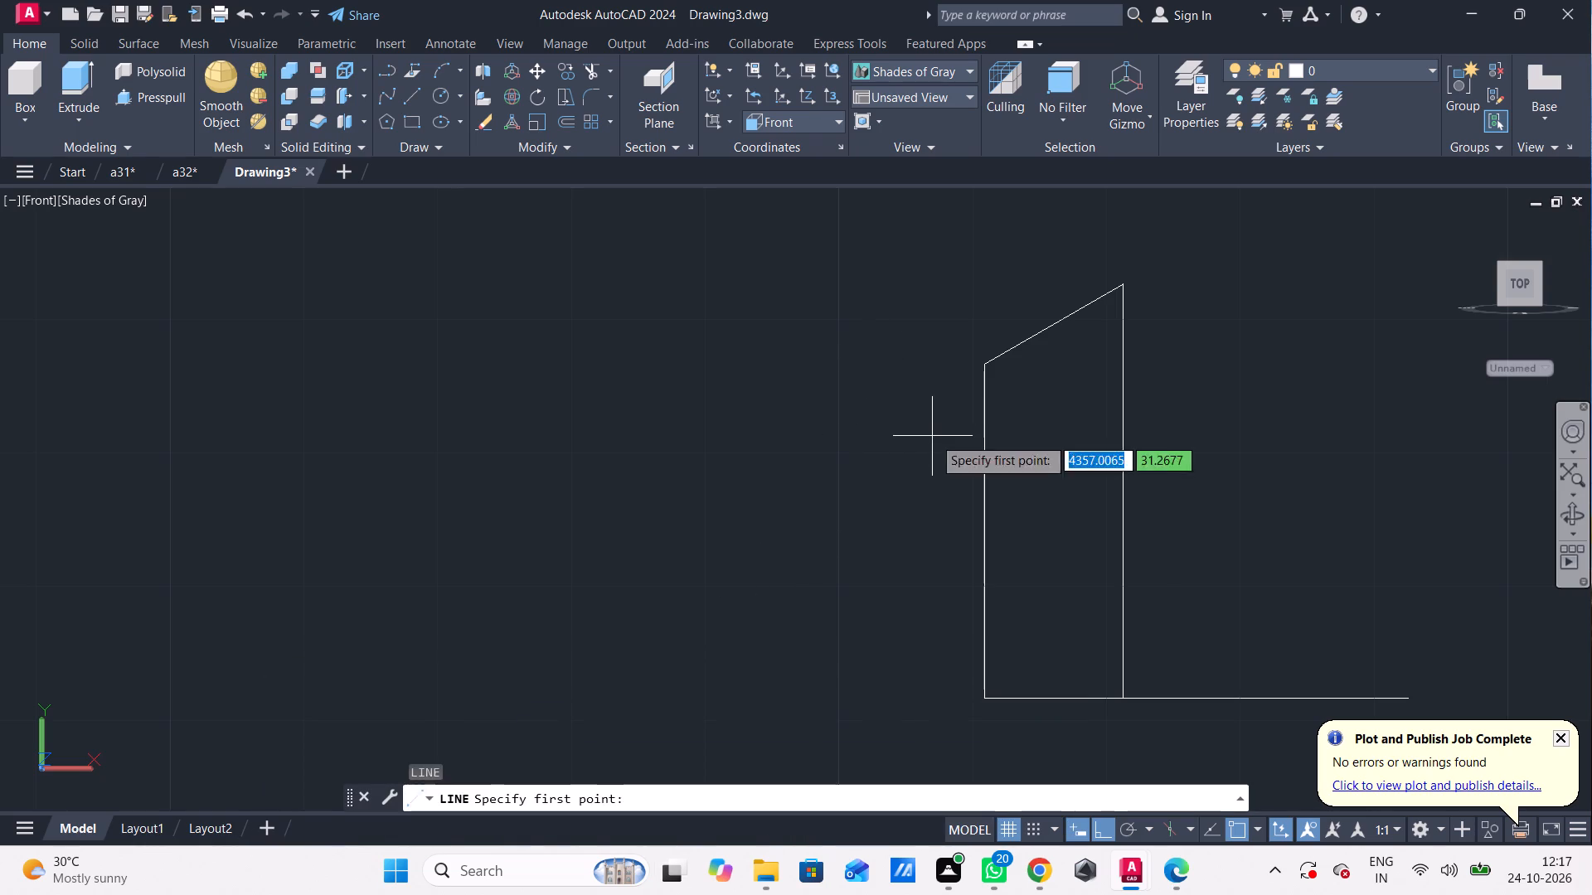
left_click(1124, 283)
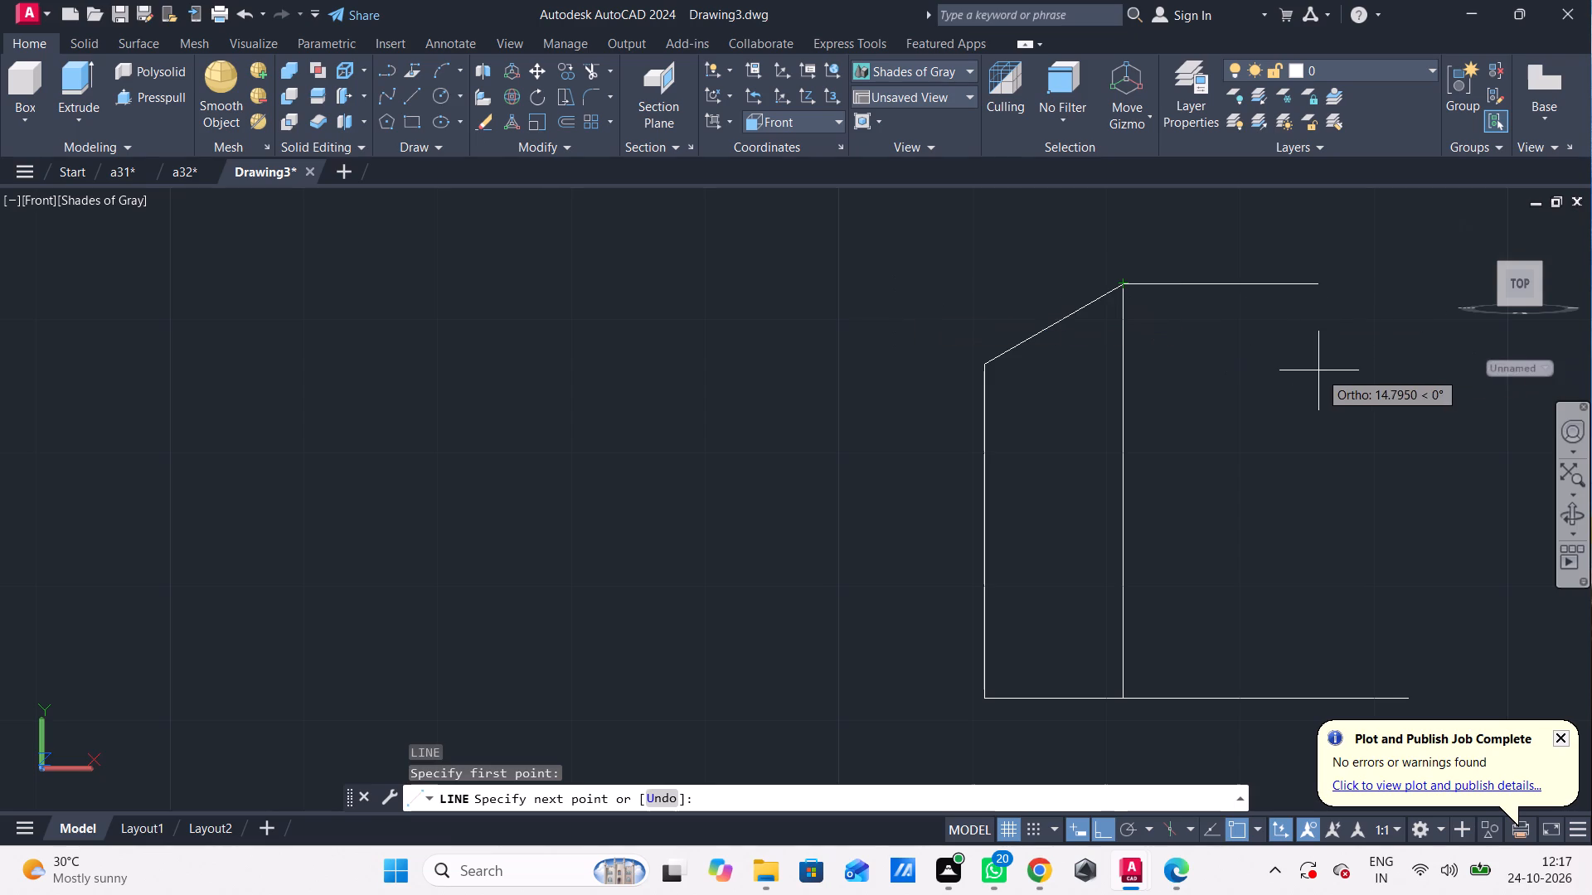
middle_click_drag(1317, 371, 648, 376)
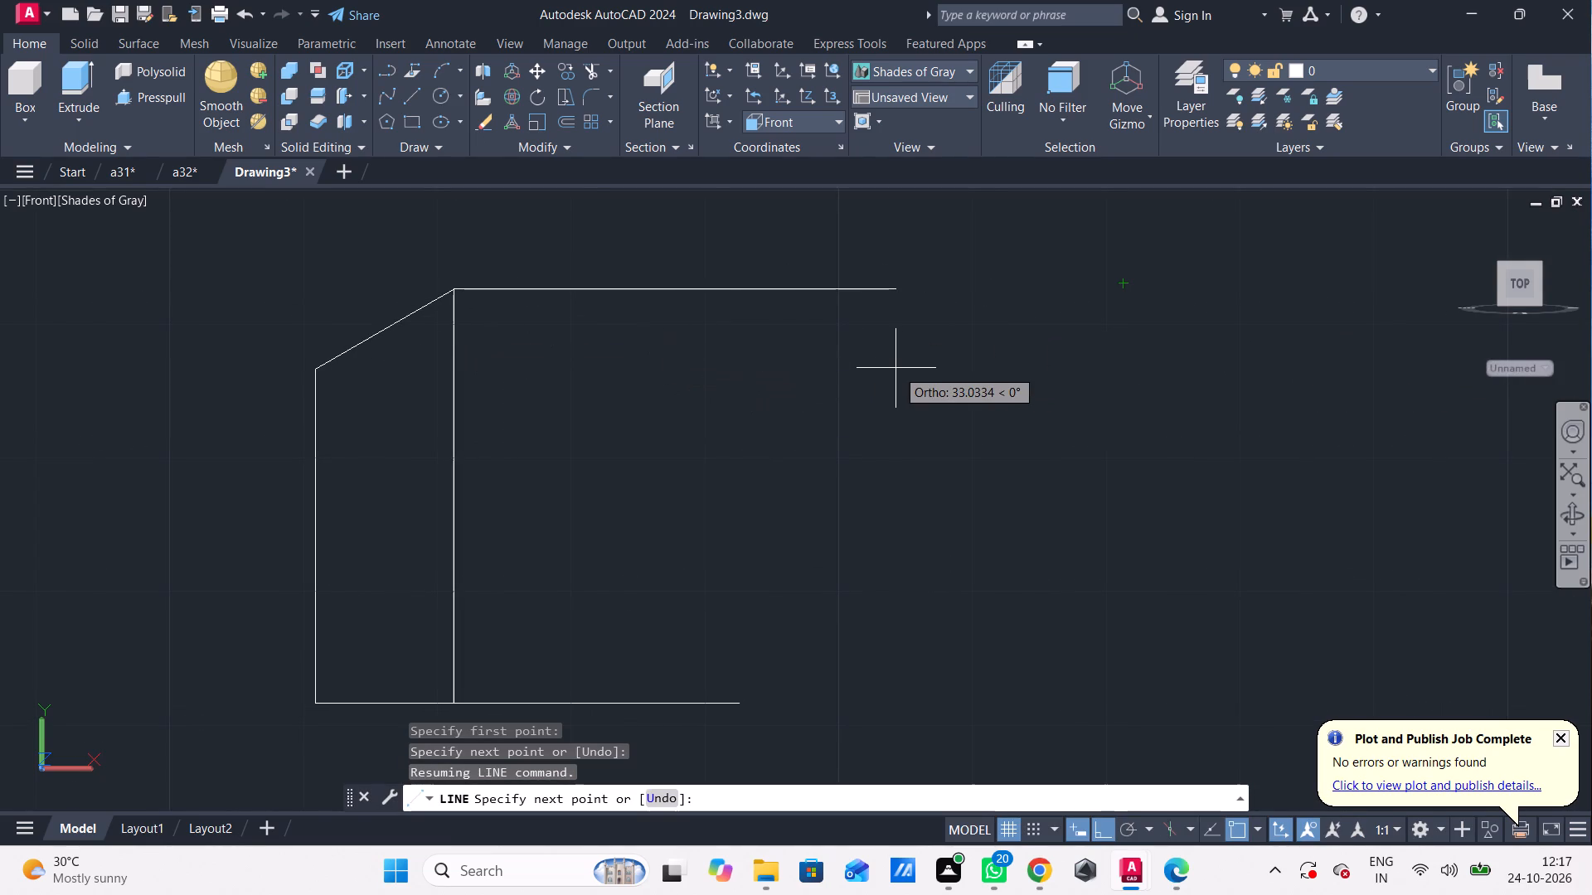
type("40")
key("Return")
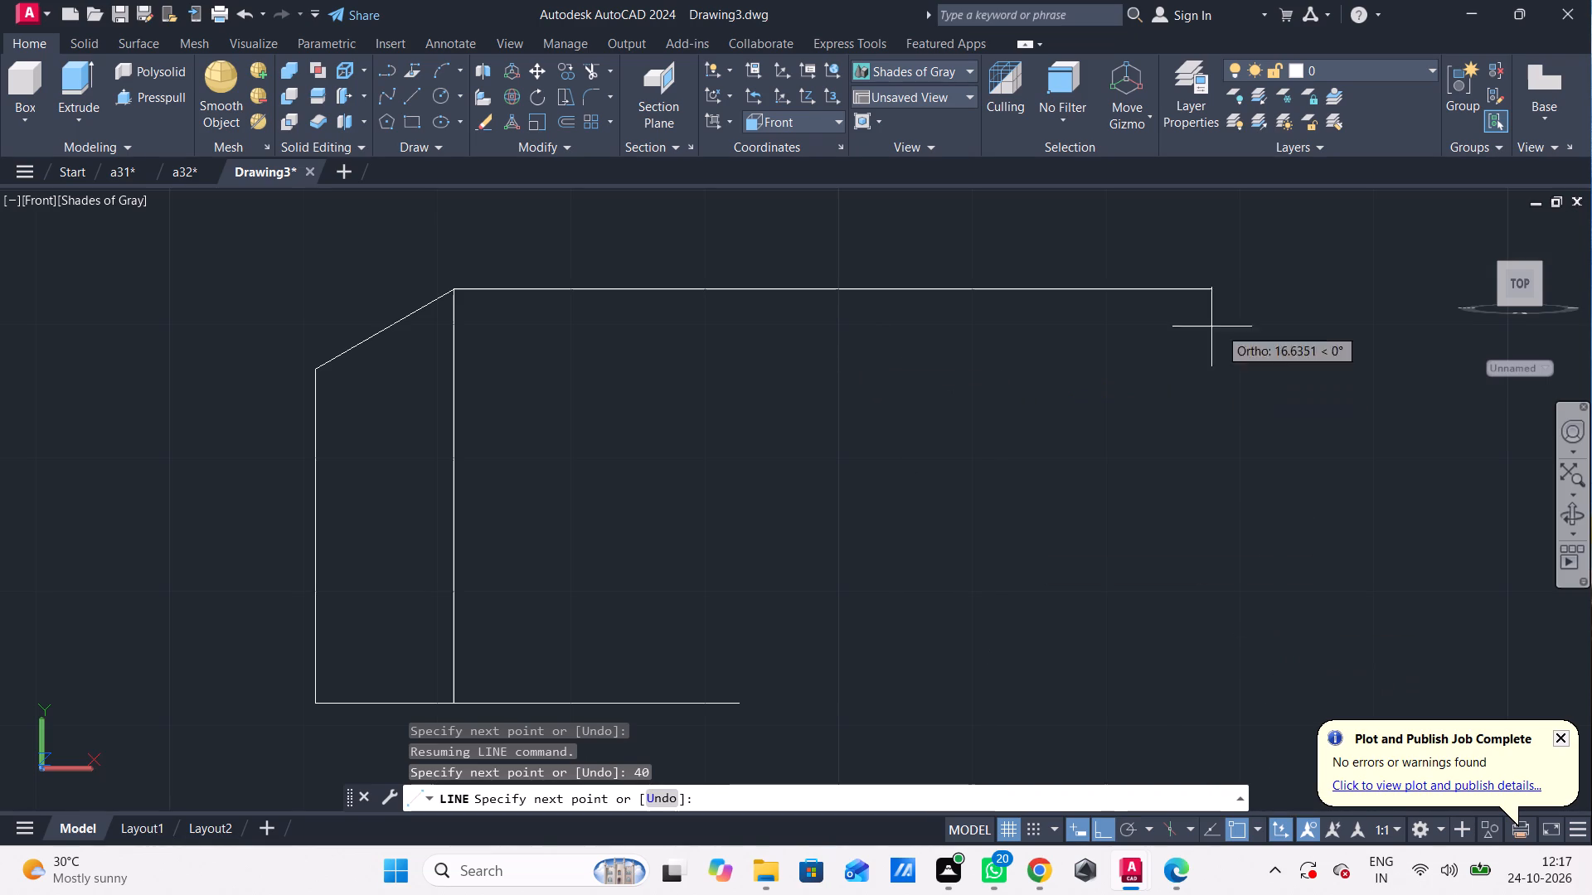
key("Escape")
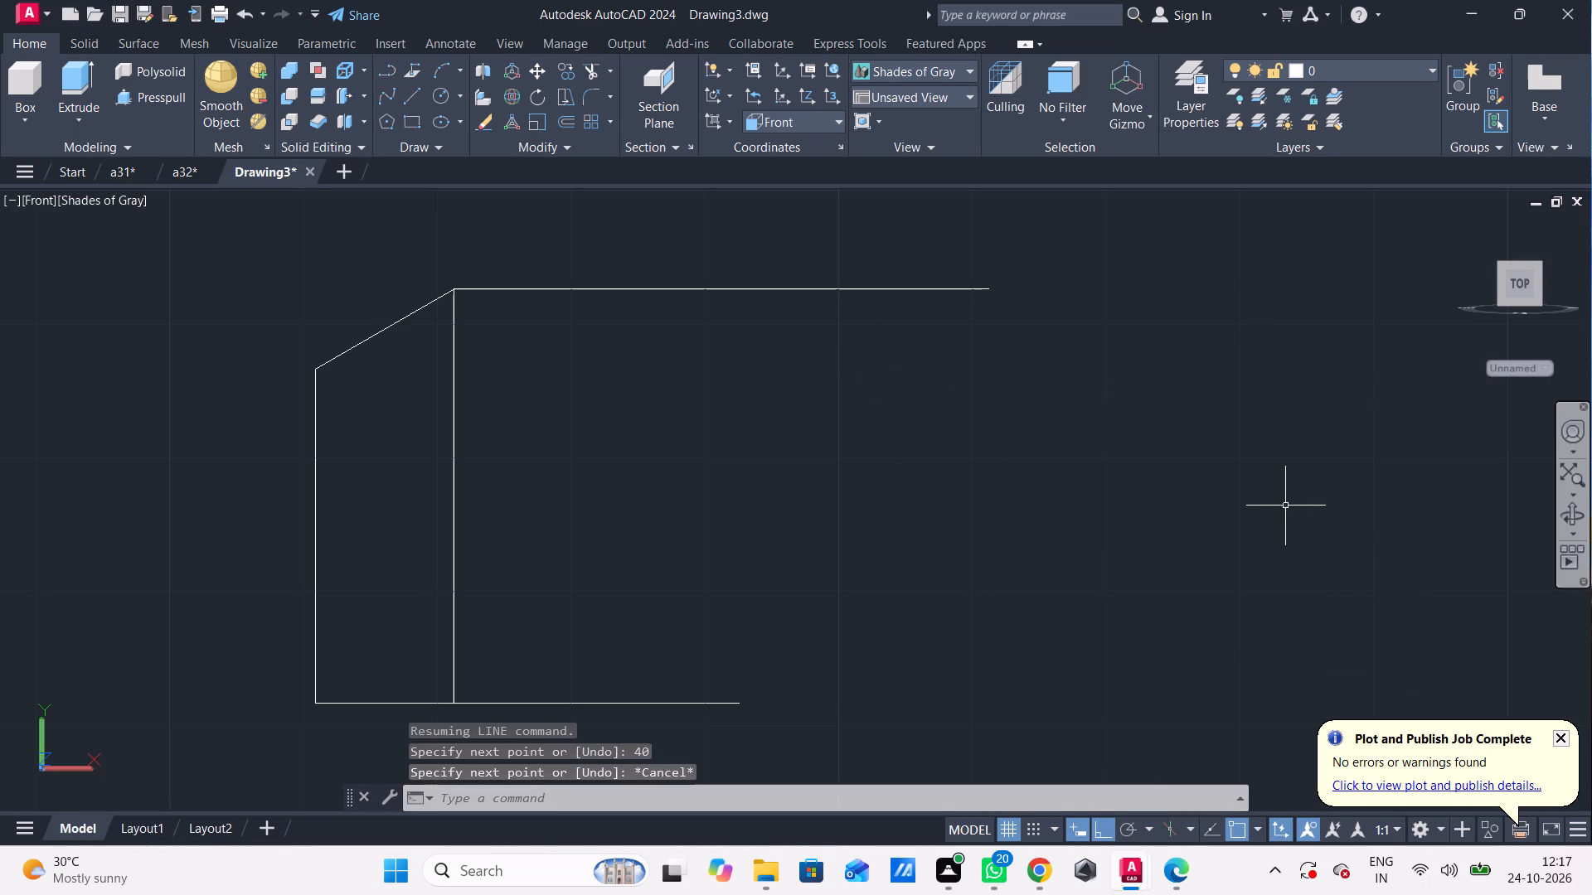
Delete the horizontal base line under the two vertical lines.
left_click(690, 704)
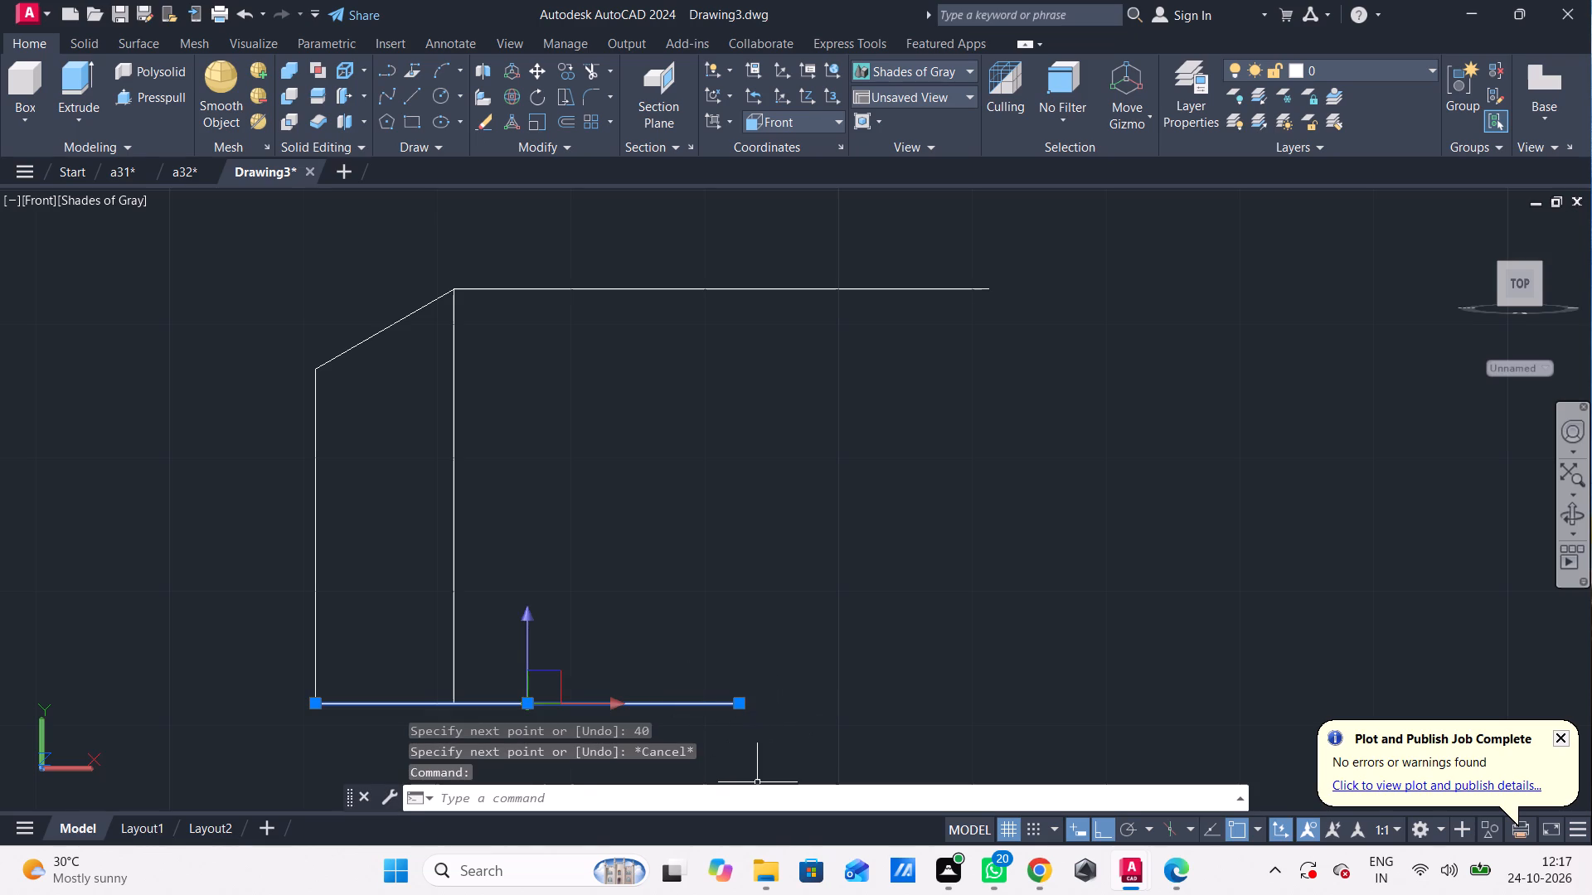
key("Delete")
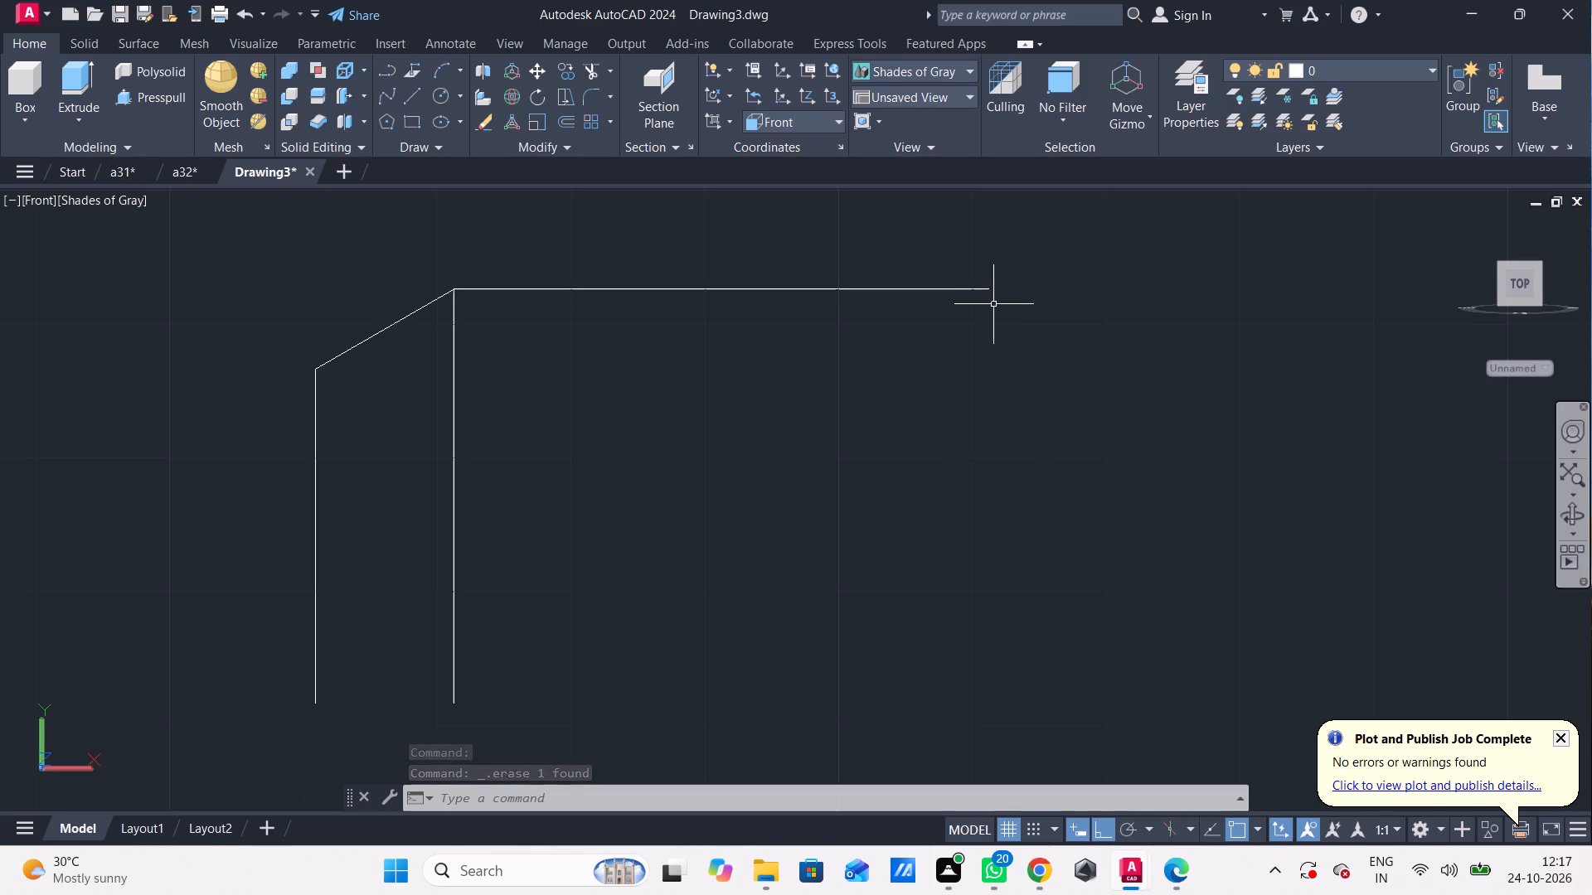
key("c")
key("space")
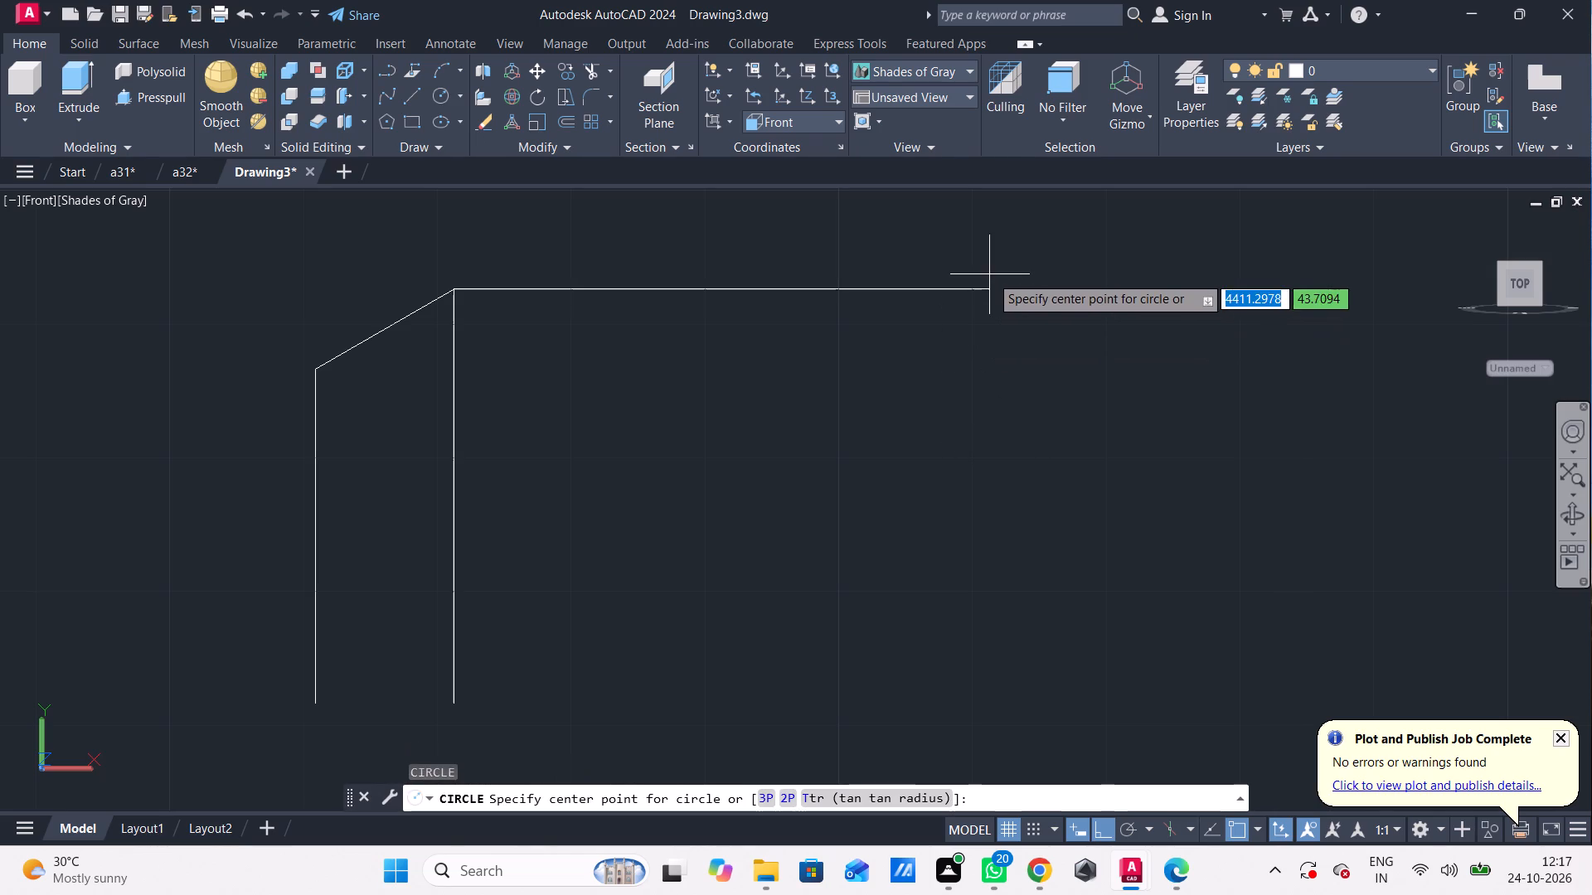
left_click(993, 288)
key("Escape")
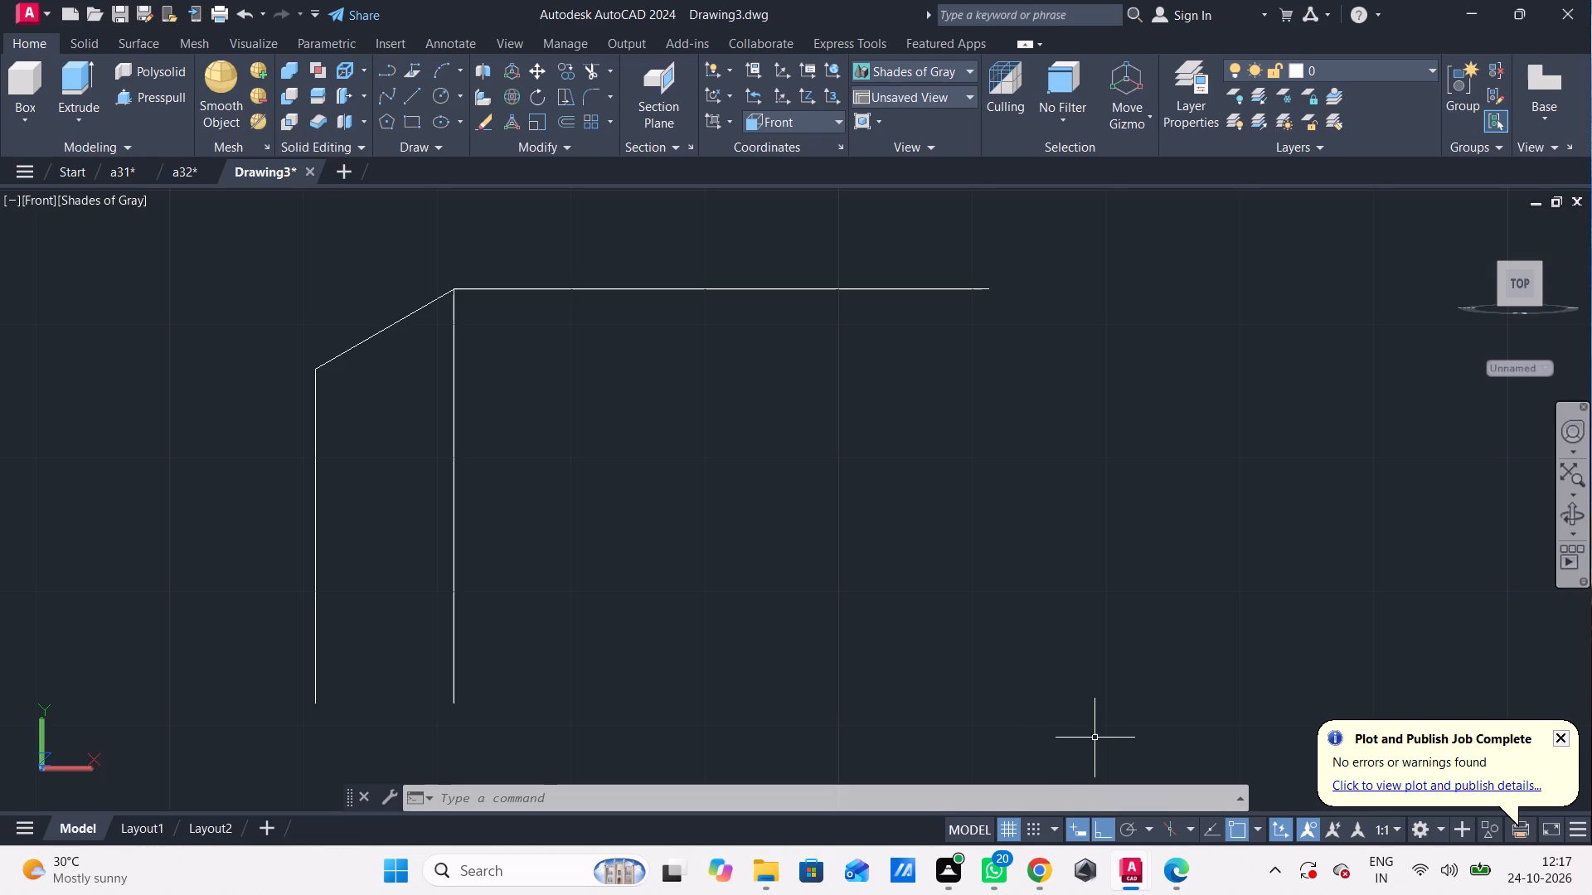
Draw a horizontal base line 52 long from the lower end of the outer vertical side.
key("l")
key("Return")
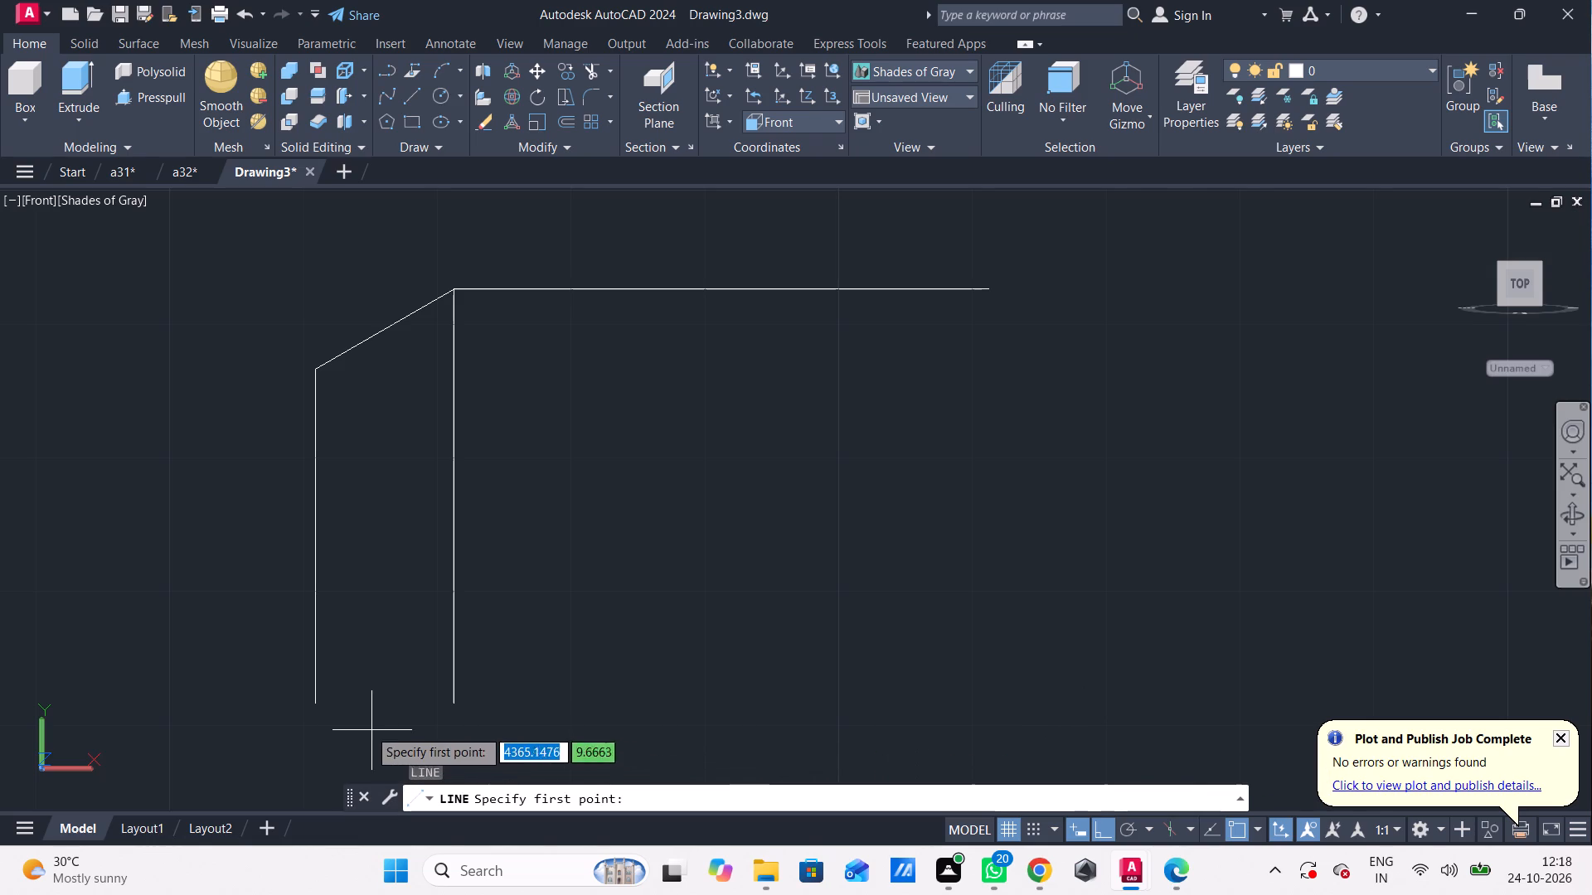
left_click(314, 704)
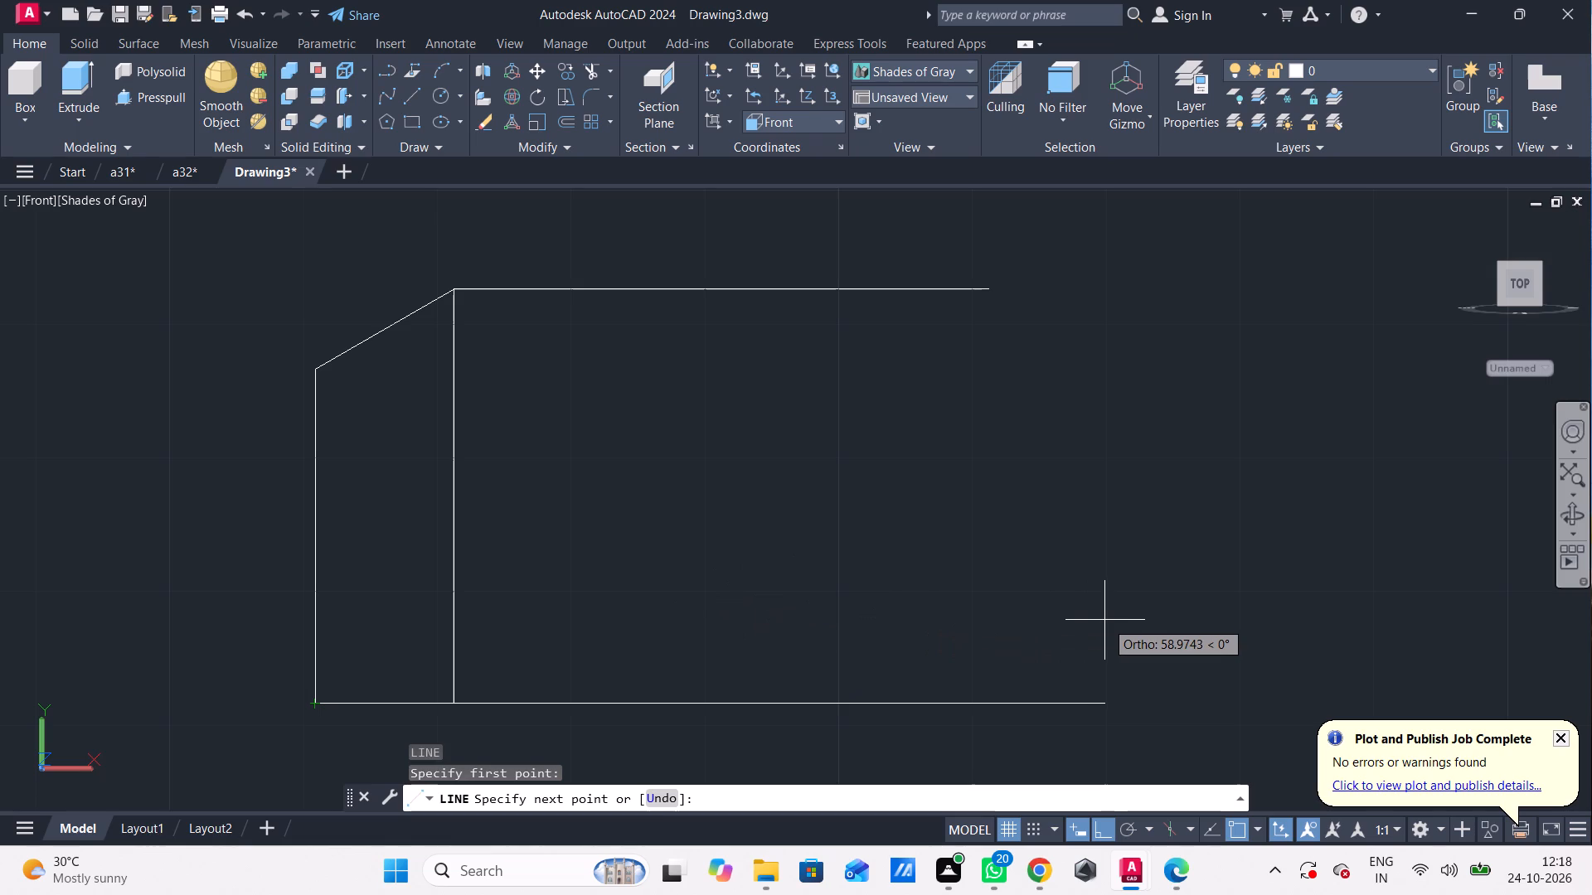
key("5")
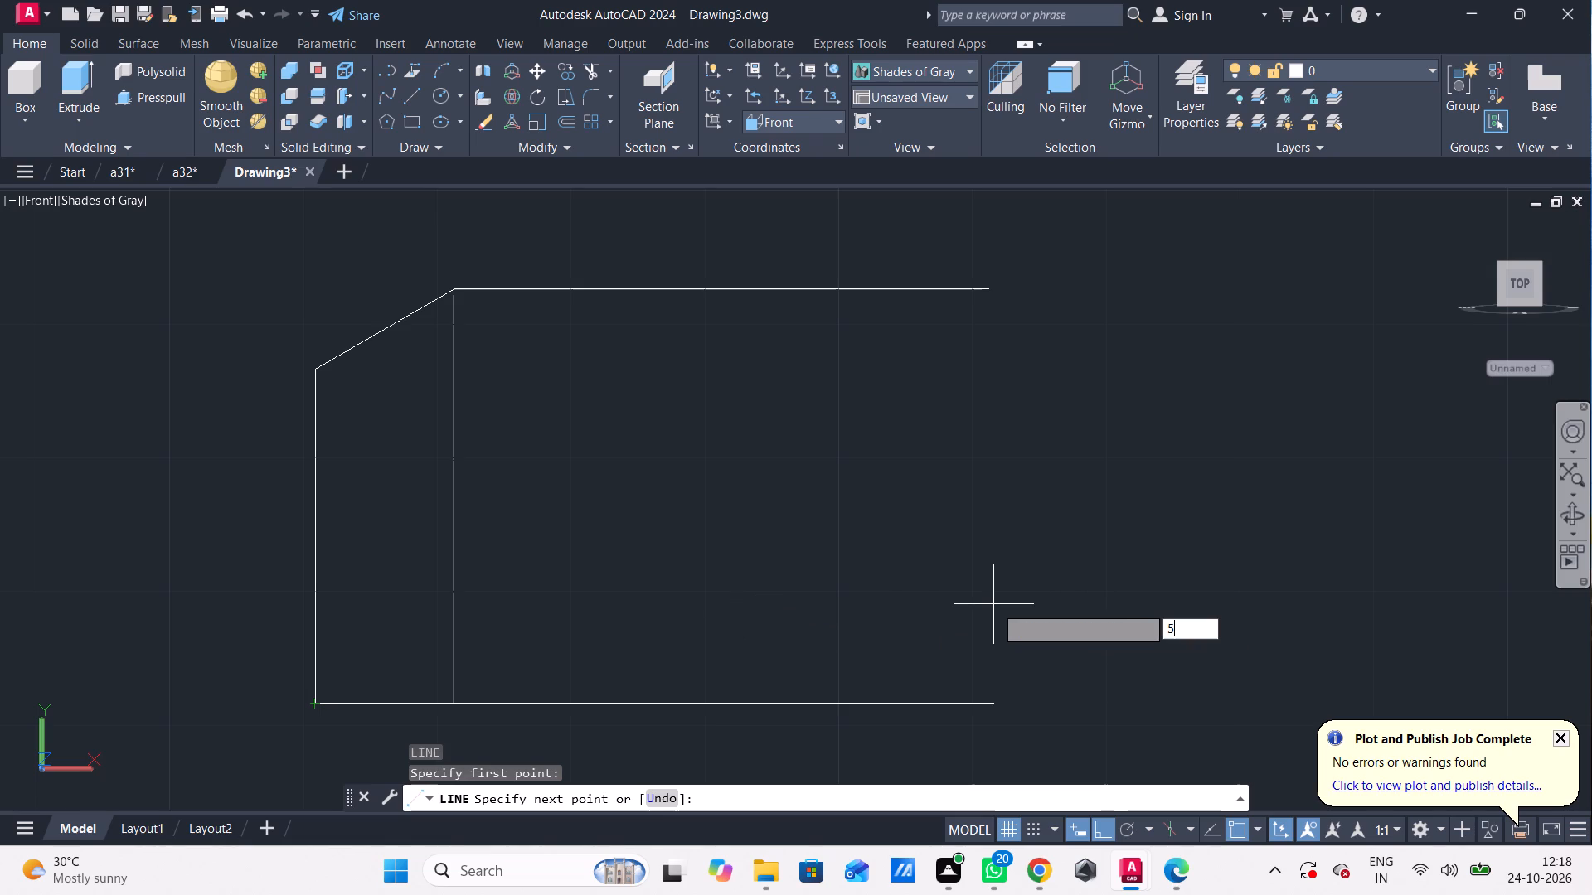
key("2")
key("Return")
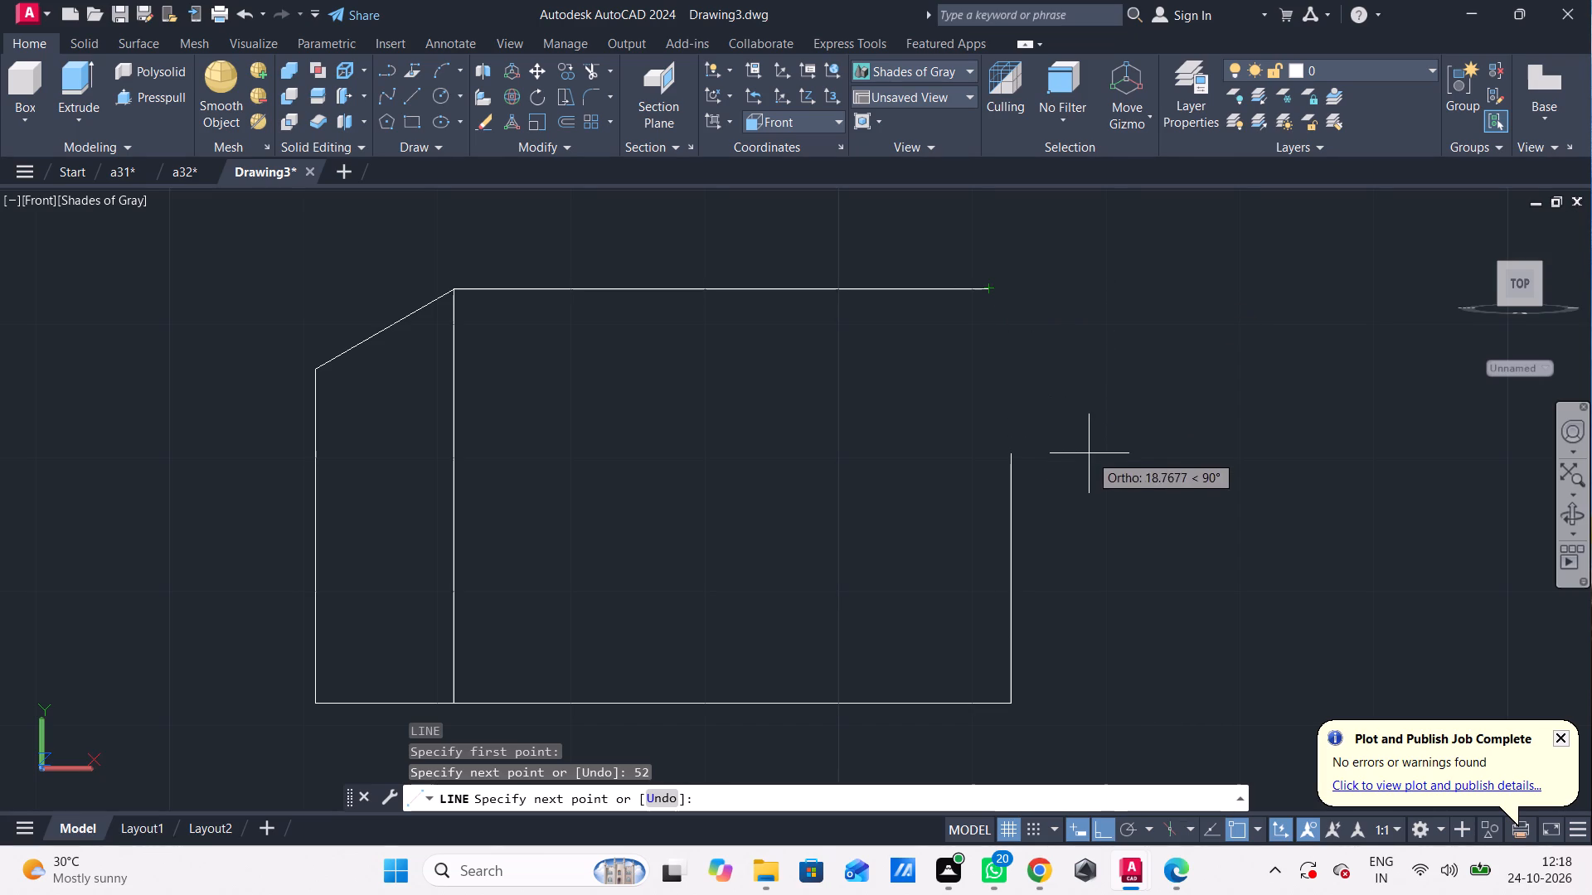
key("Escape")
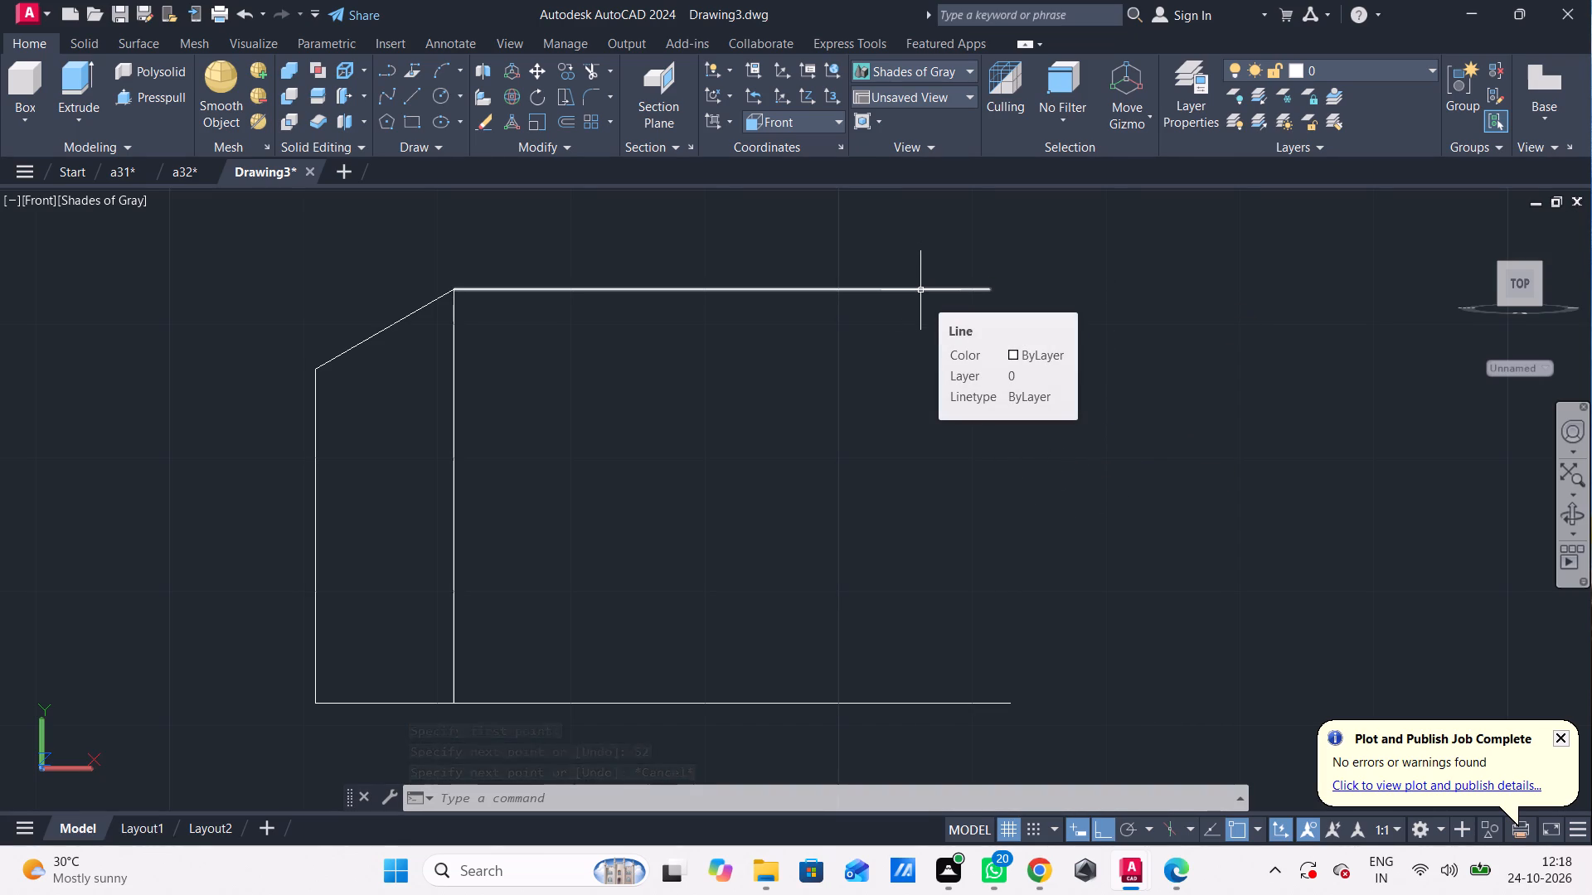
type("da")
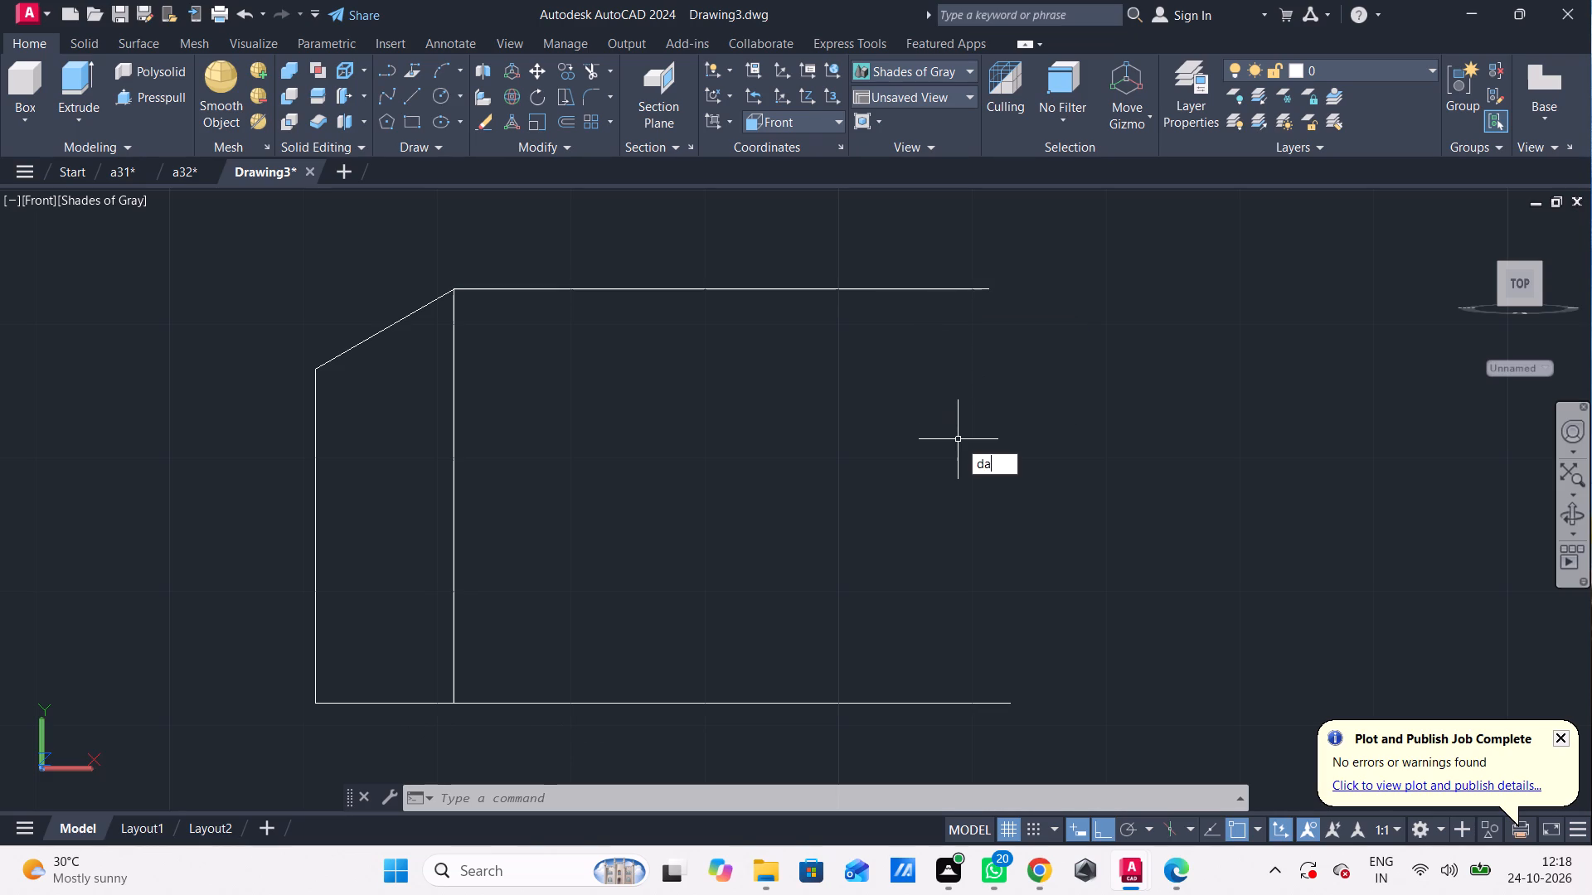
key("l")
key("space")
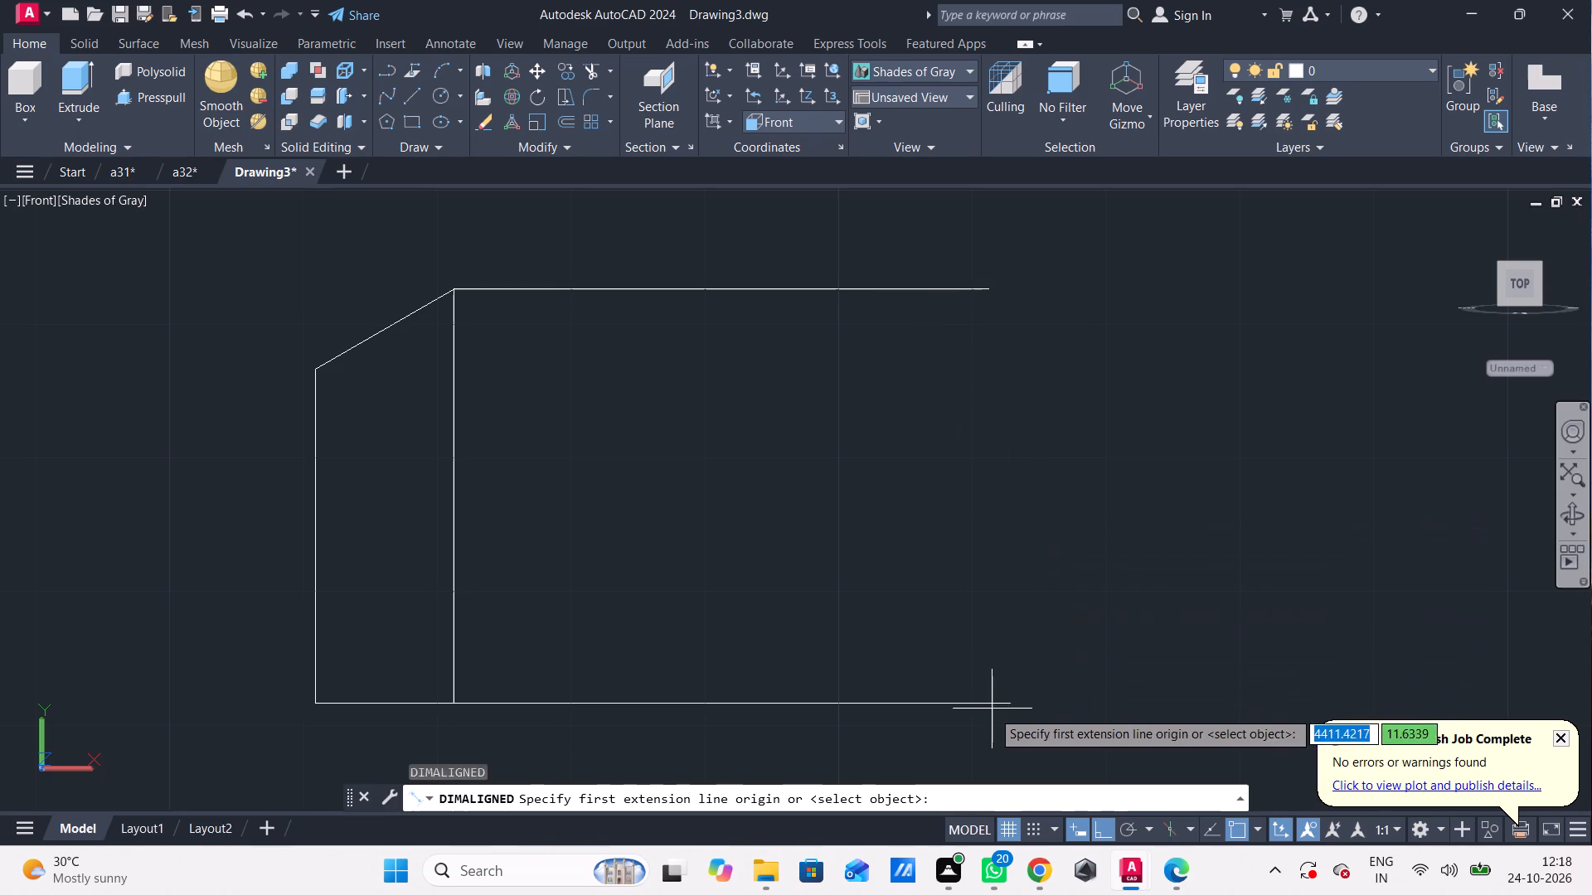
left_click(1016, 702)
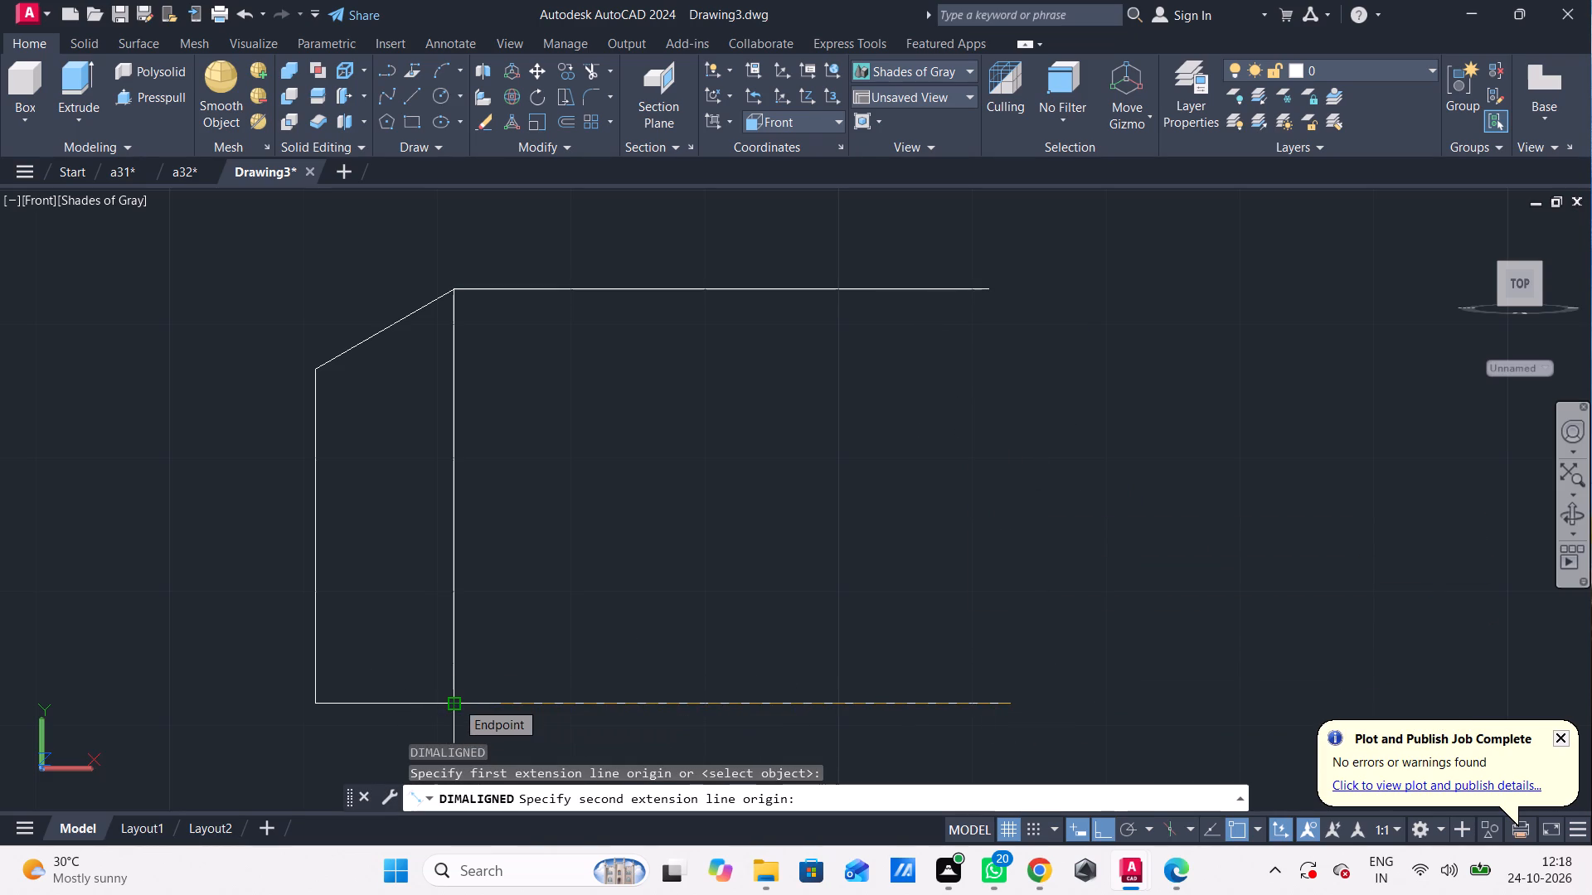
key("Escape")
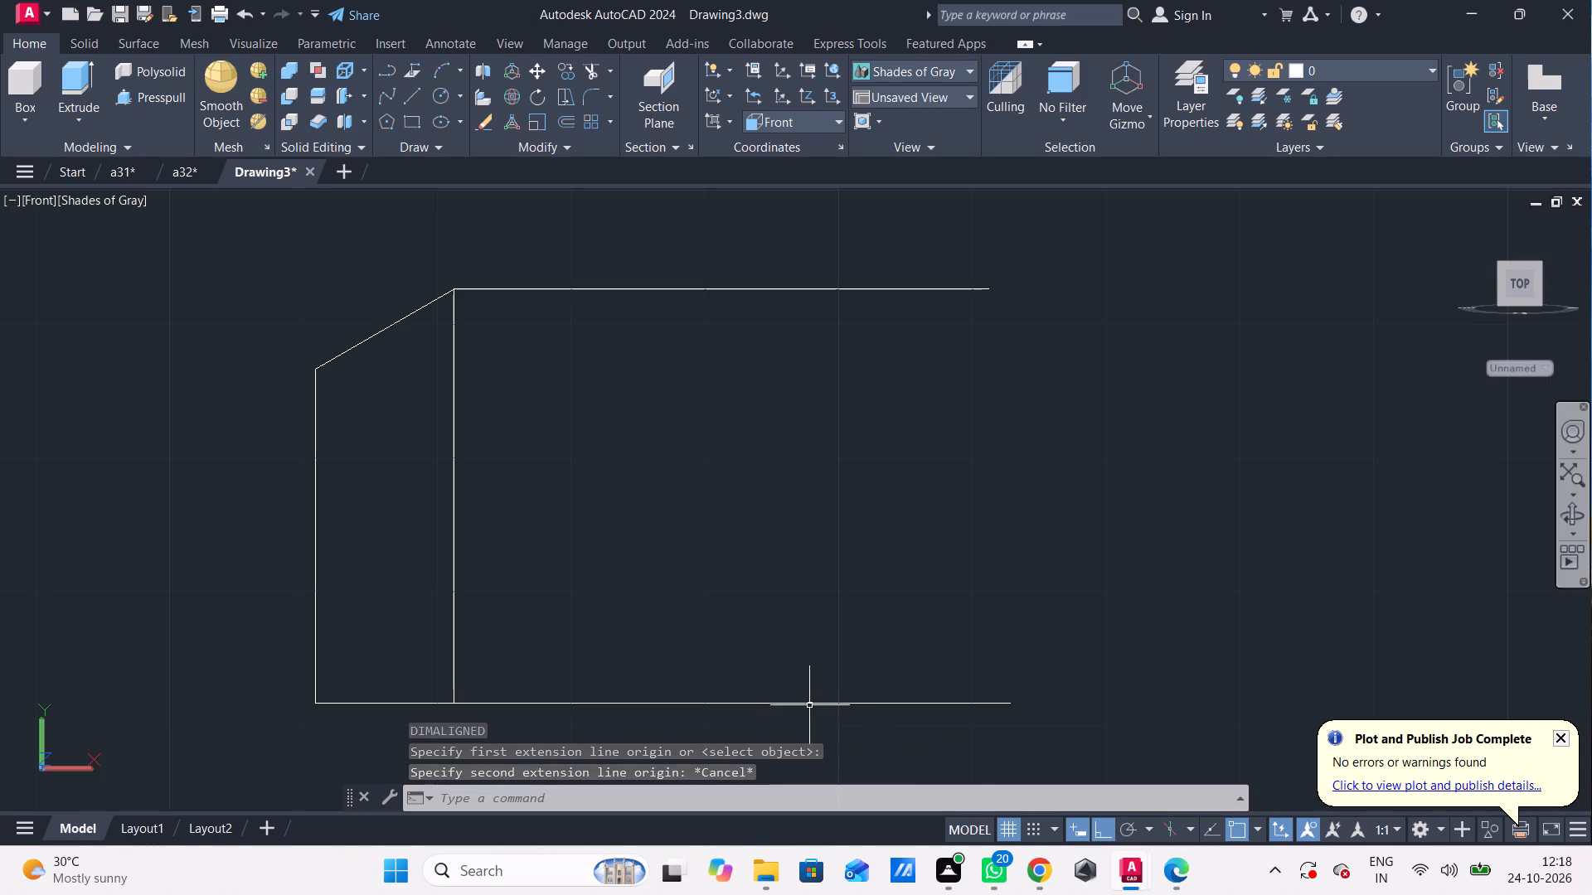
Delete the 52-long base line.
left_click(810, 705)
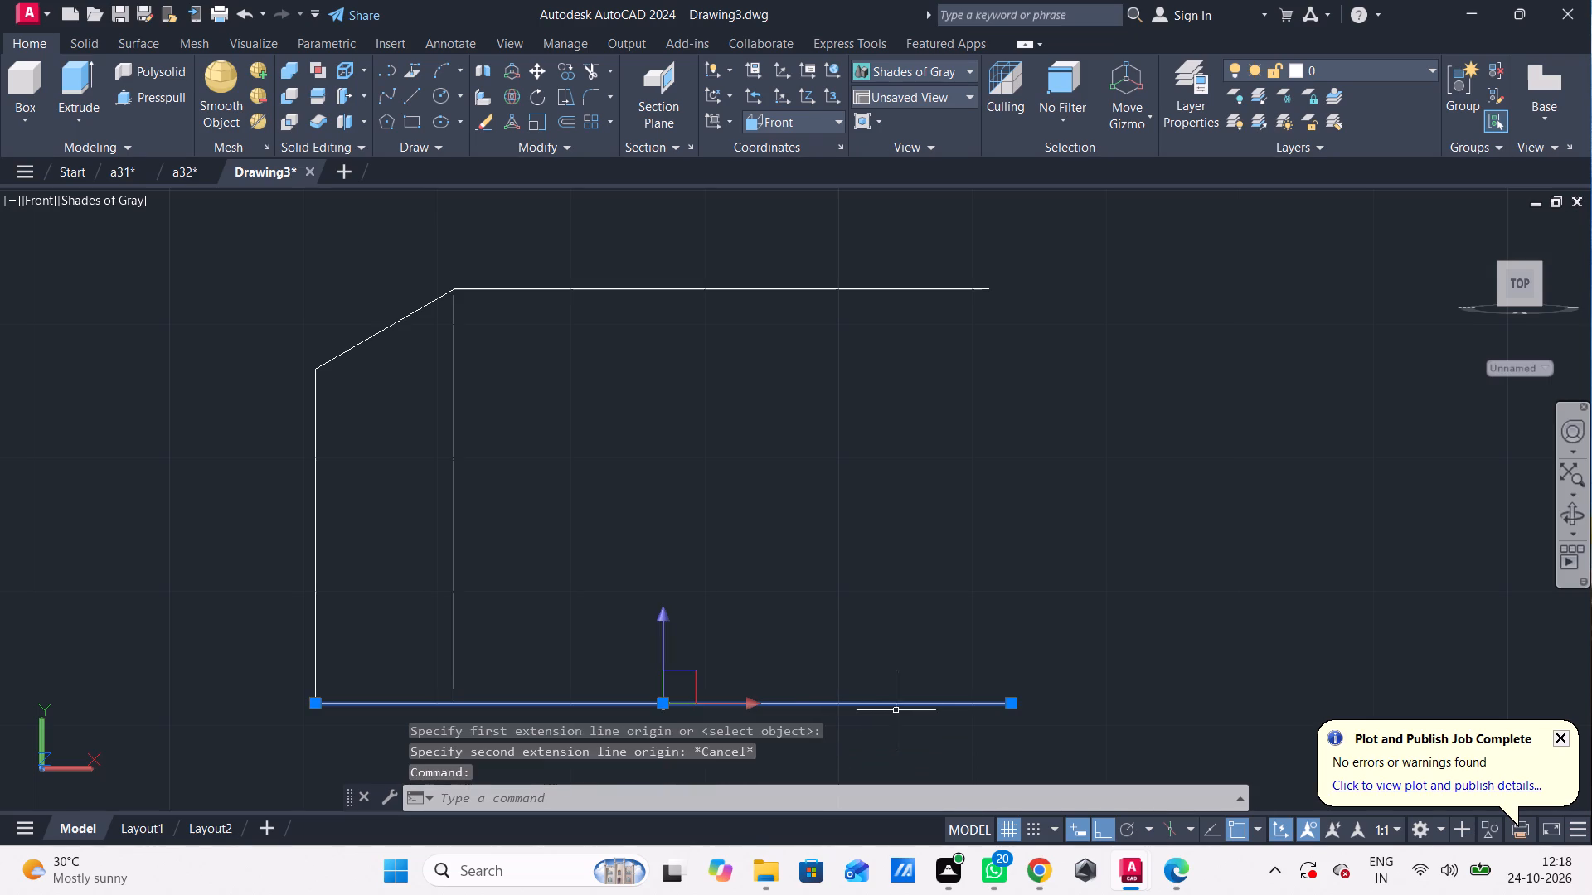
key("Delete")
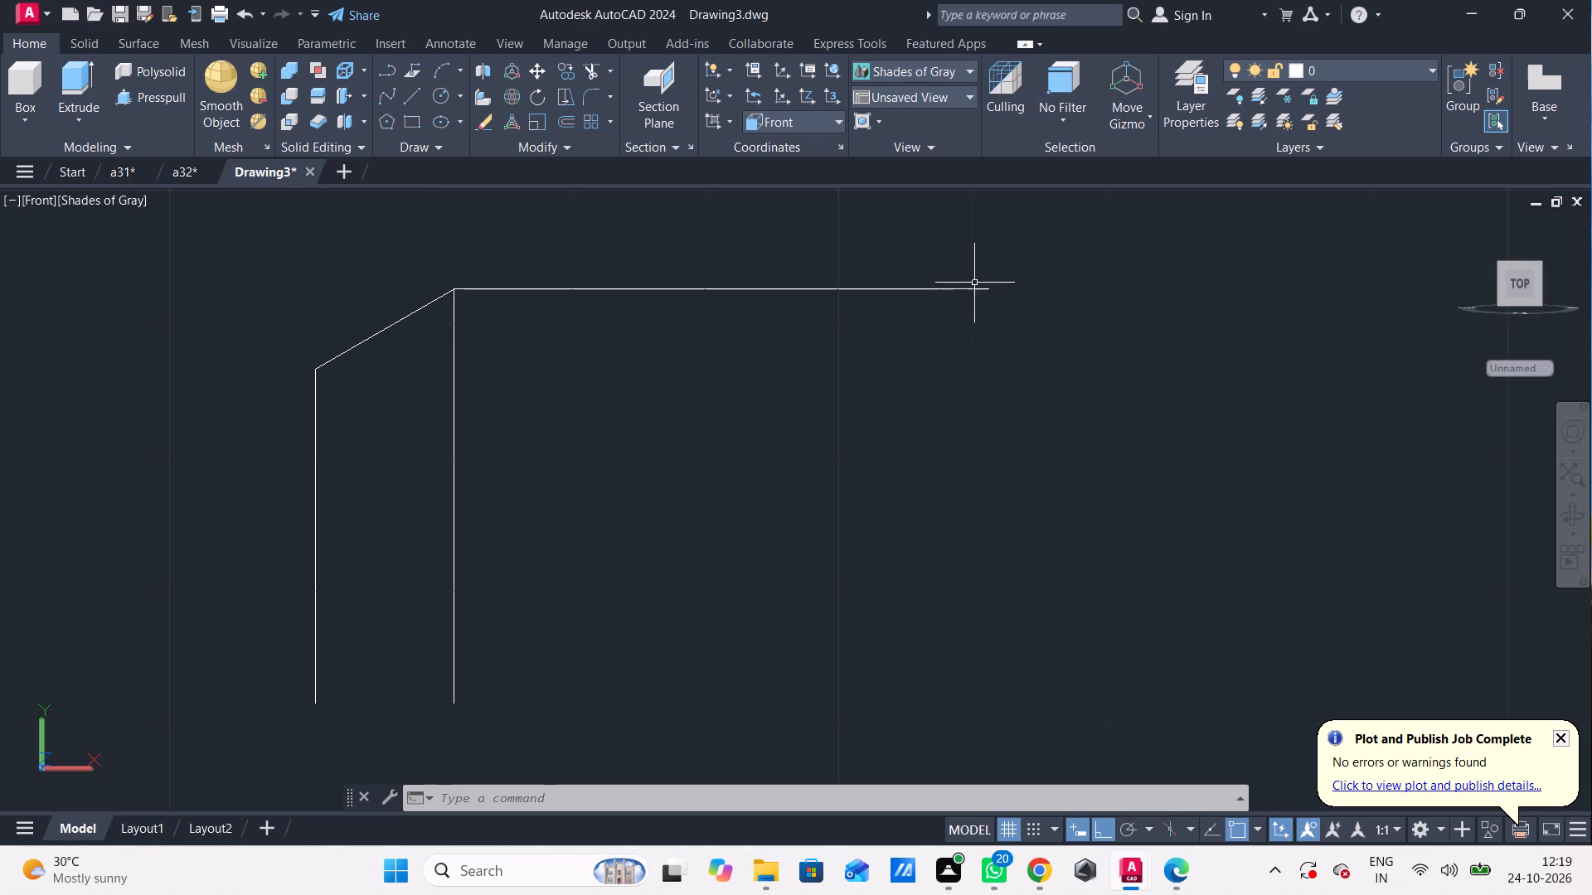
Measure the horizontal distance from the top line's free end to the outer vertical side with an aligned dimension.
key("d")
key("a")
key("l")
key("Return")
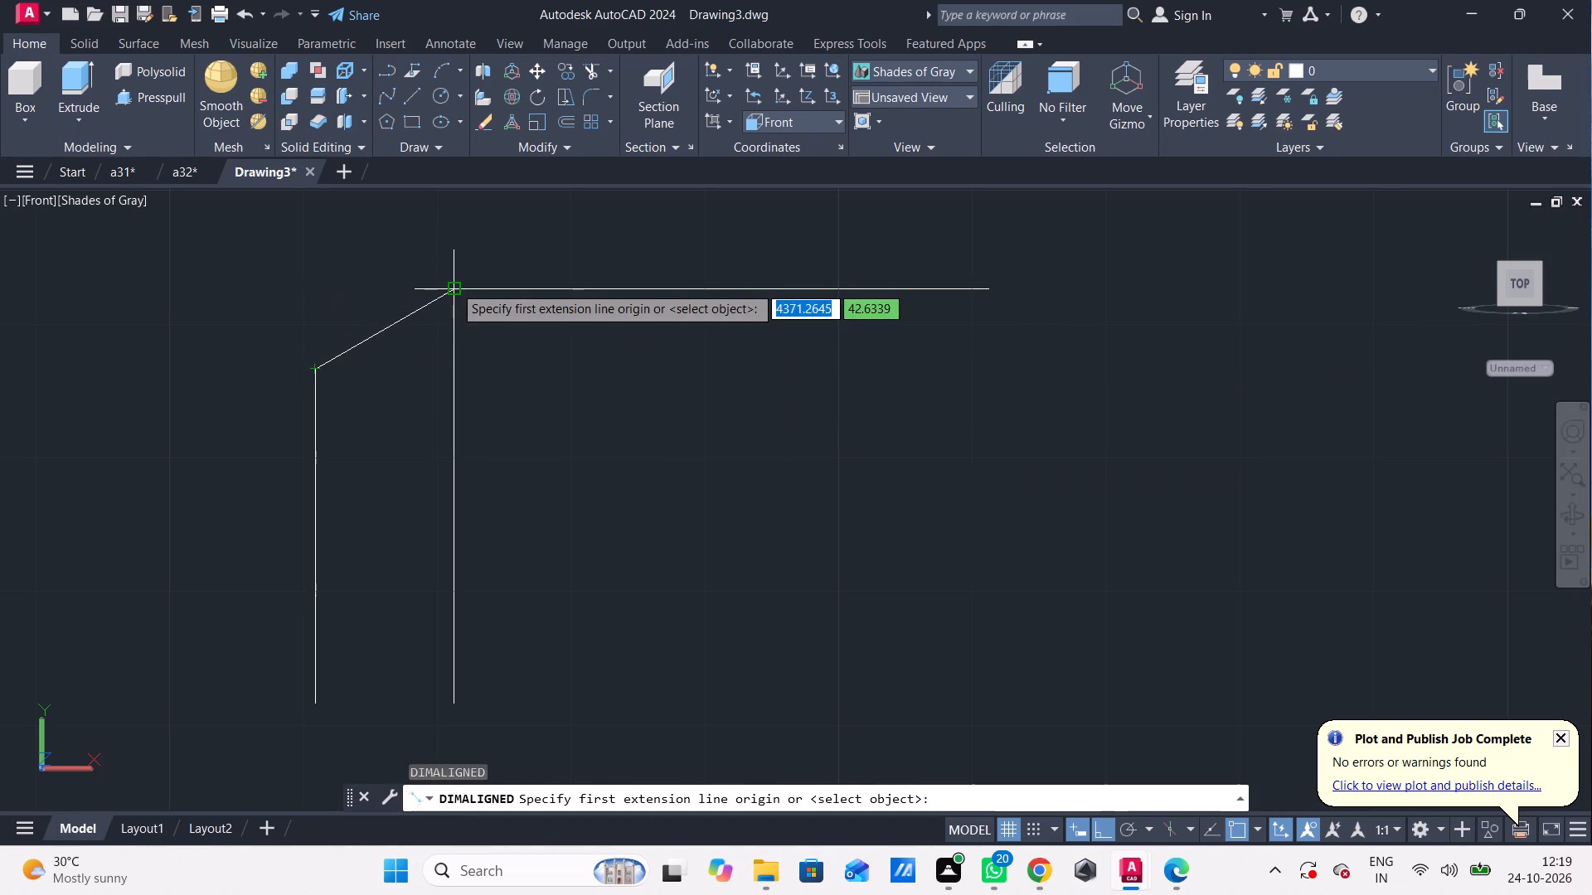
left_click(990, 291)
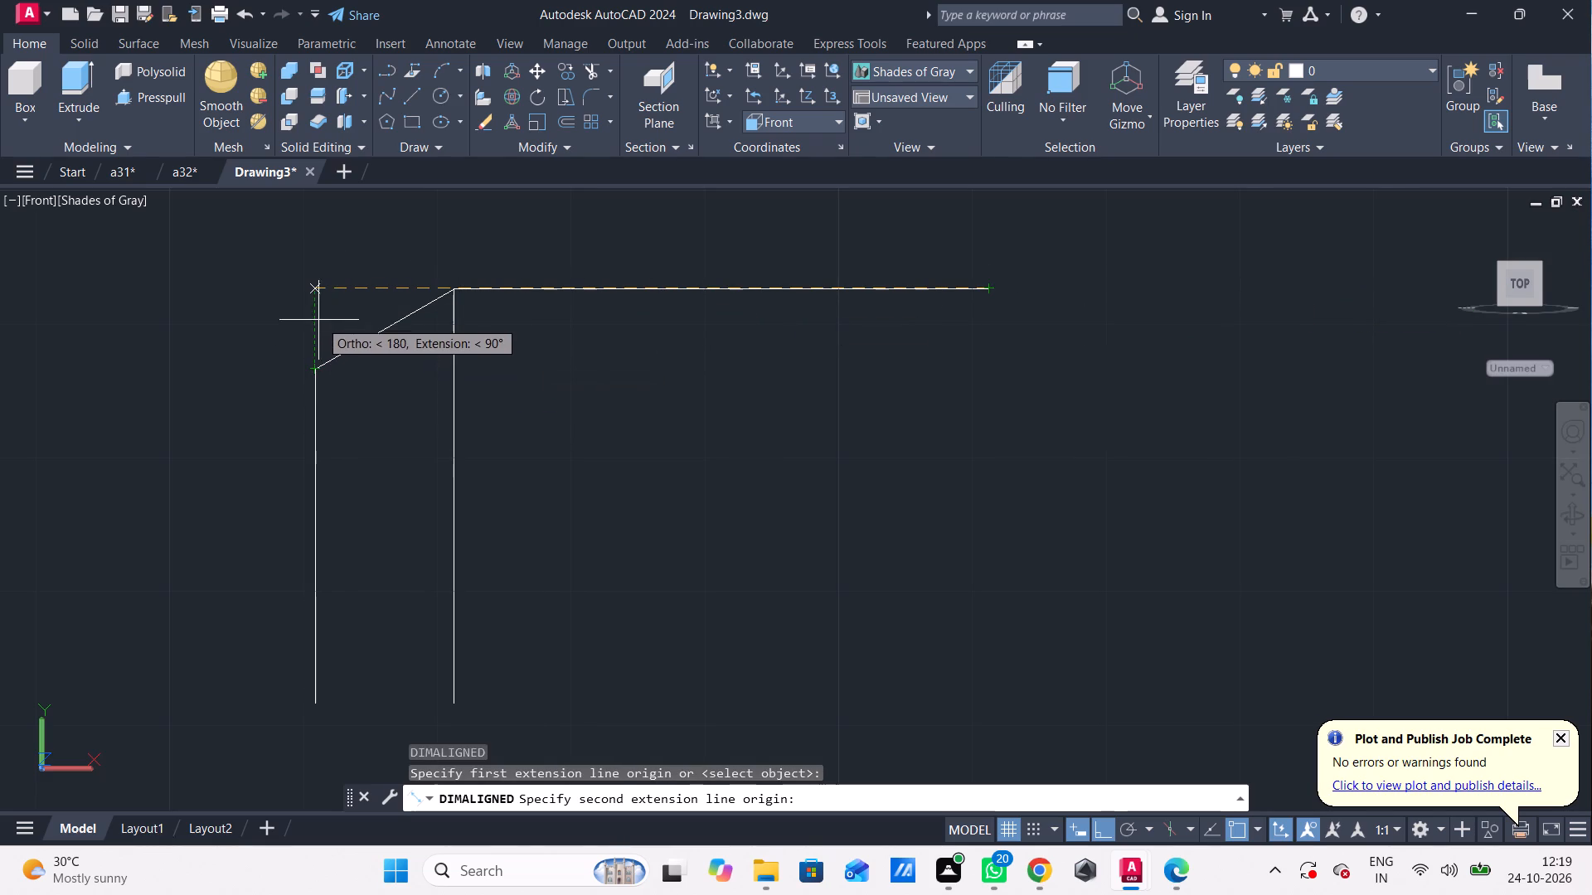
left_click(316, 288)
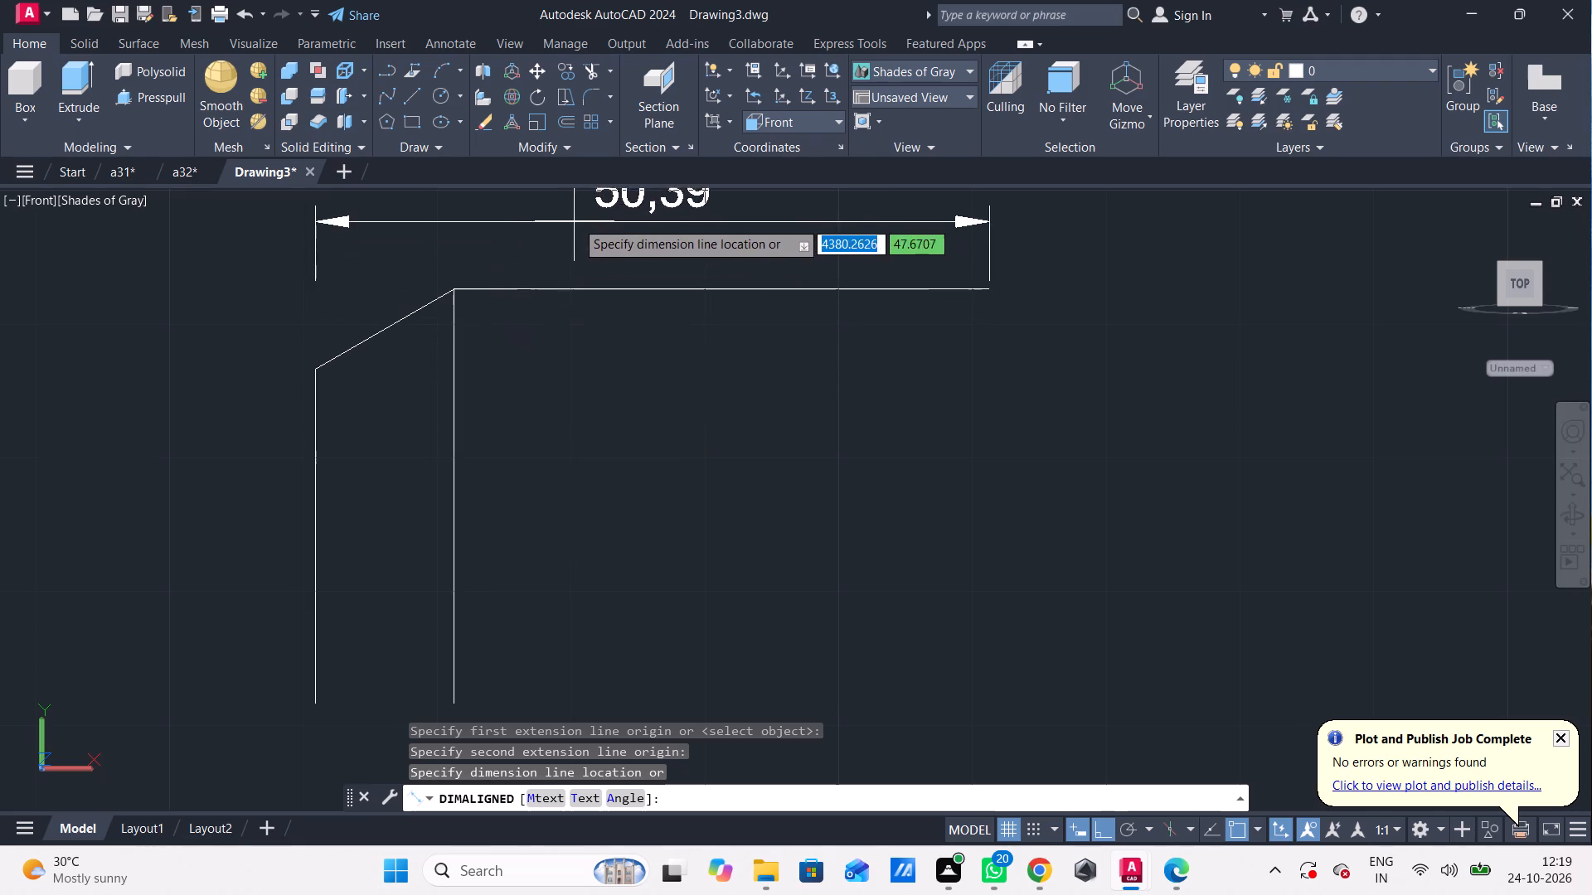
key("Escape")
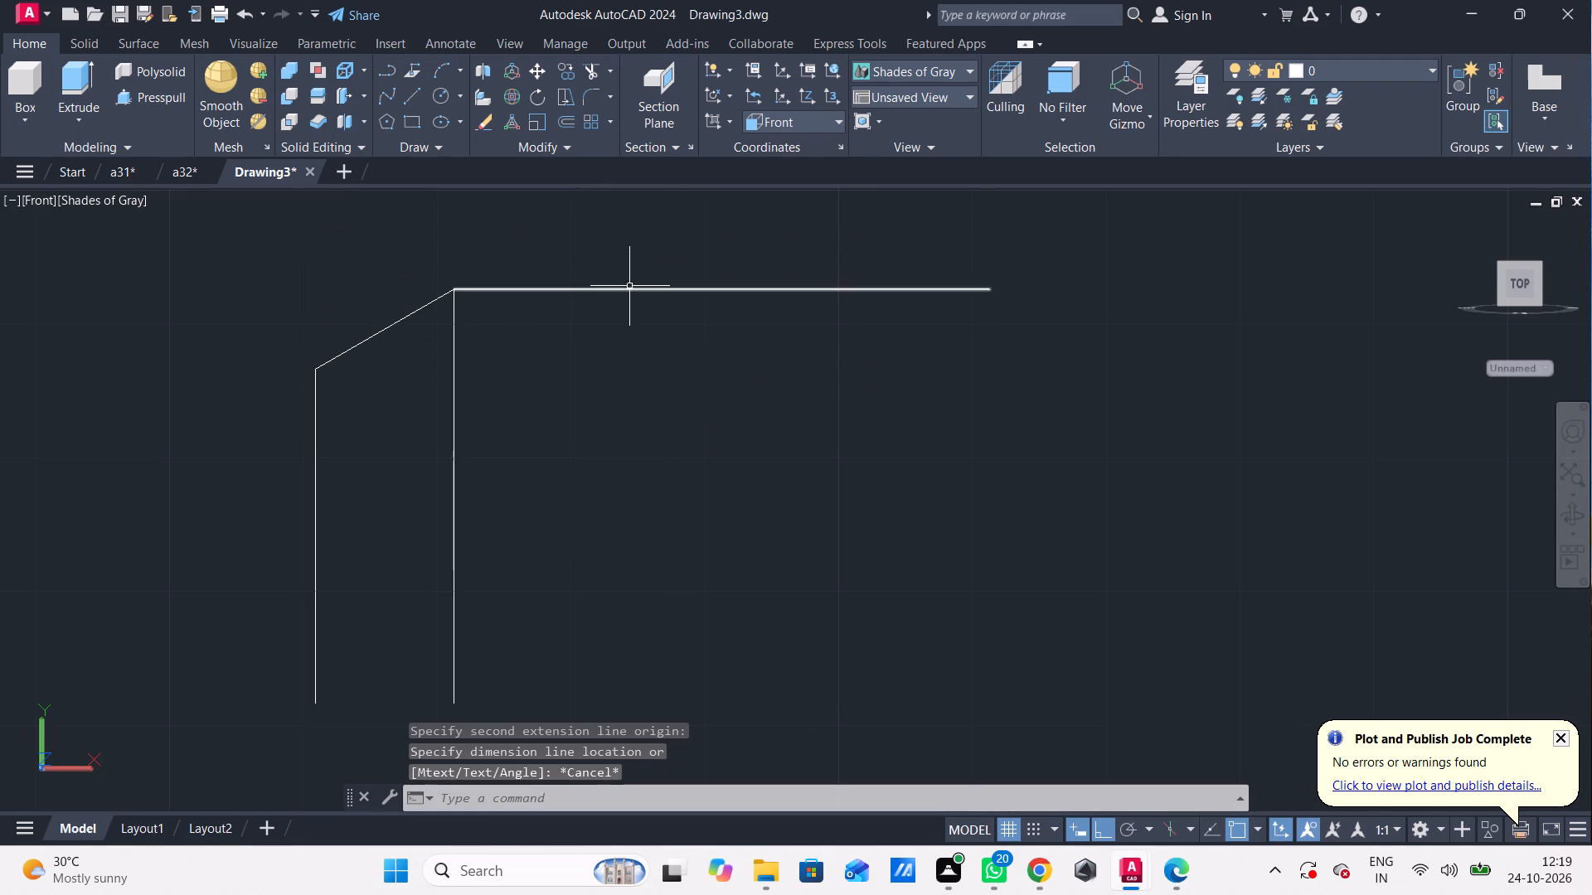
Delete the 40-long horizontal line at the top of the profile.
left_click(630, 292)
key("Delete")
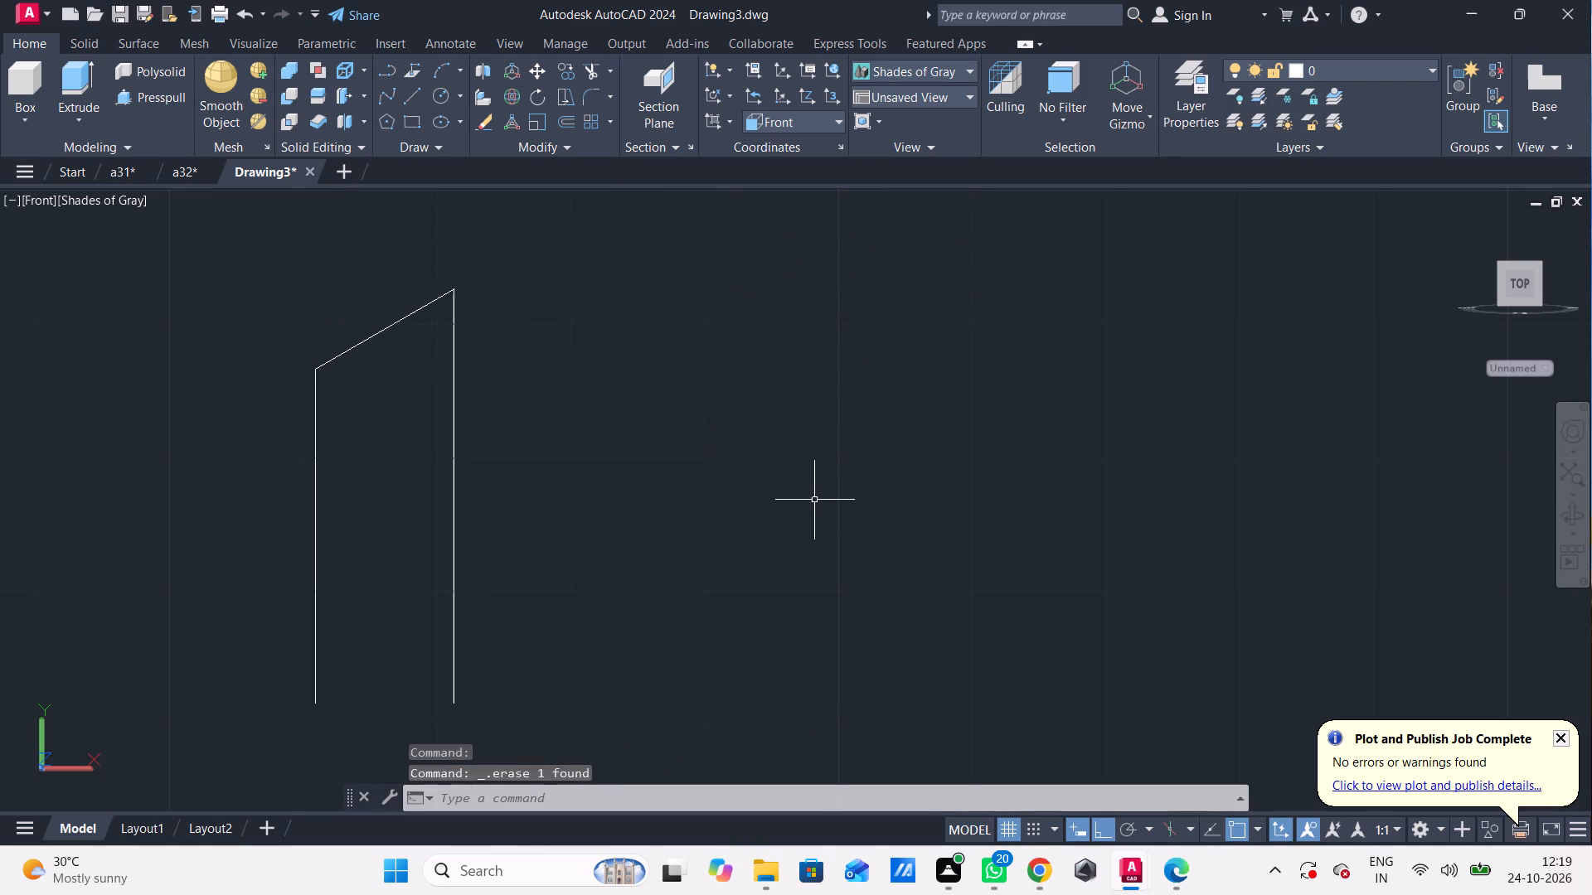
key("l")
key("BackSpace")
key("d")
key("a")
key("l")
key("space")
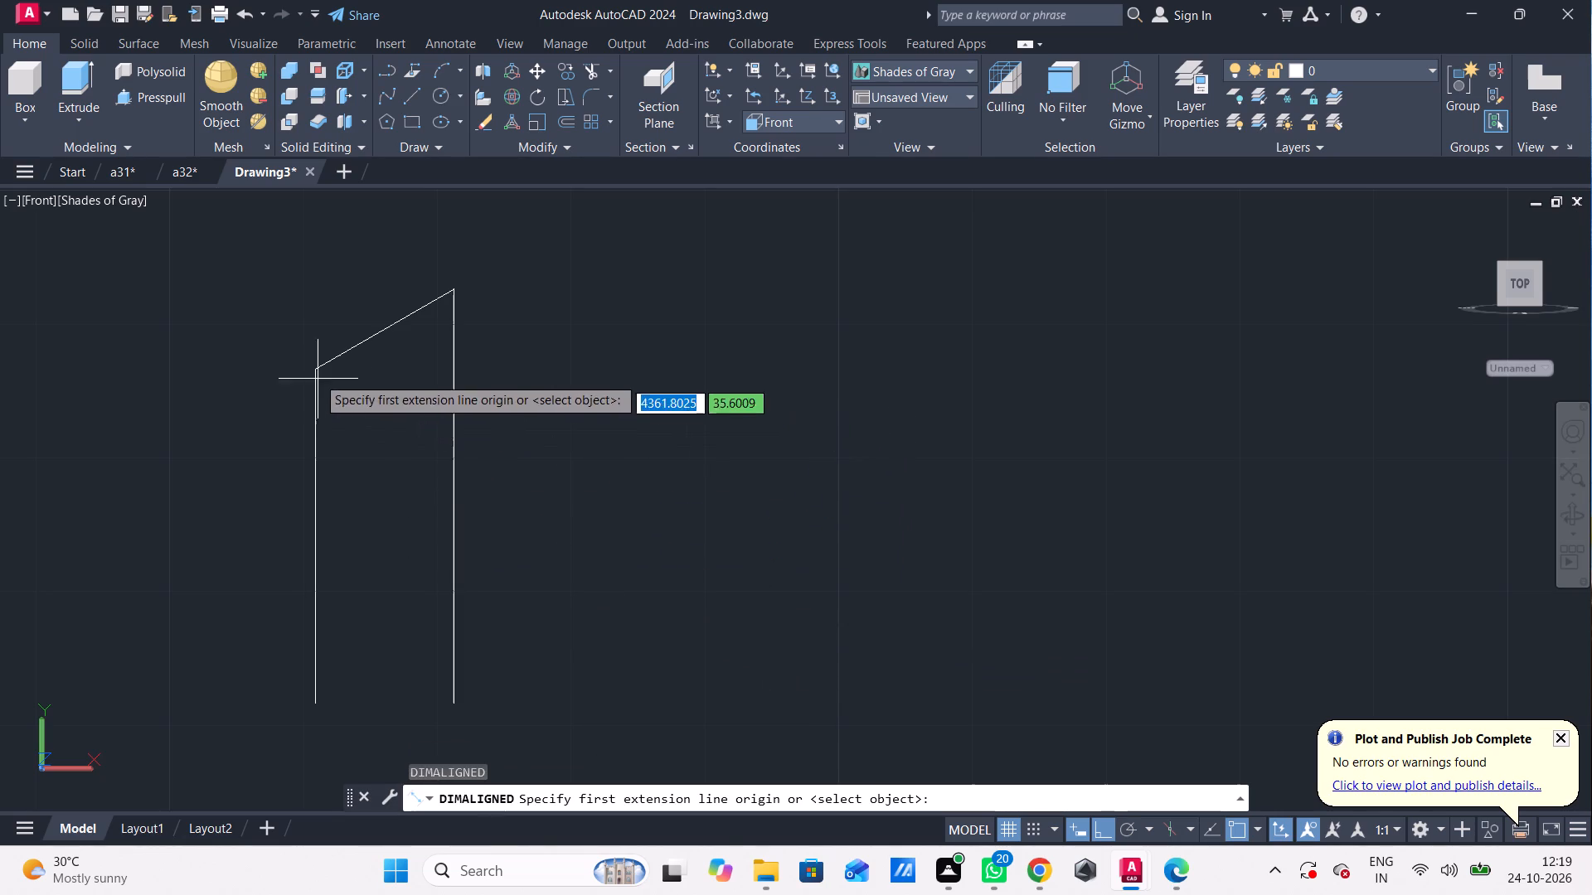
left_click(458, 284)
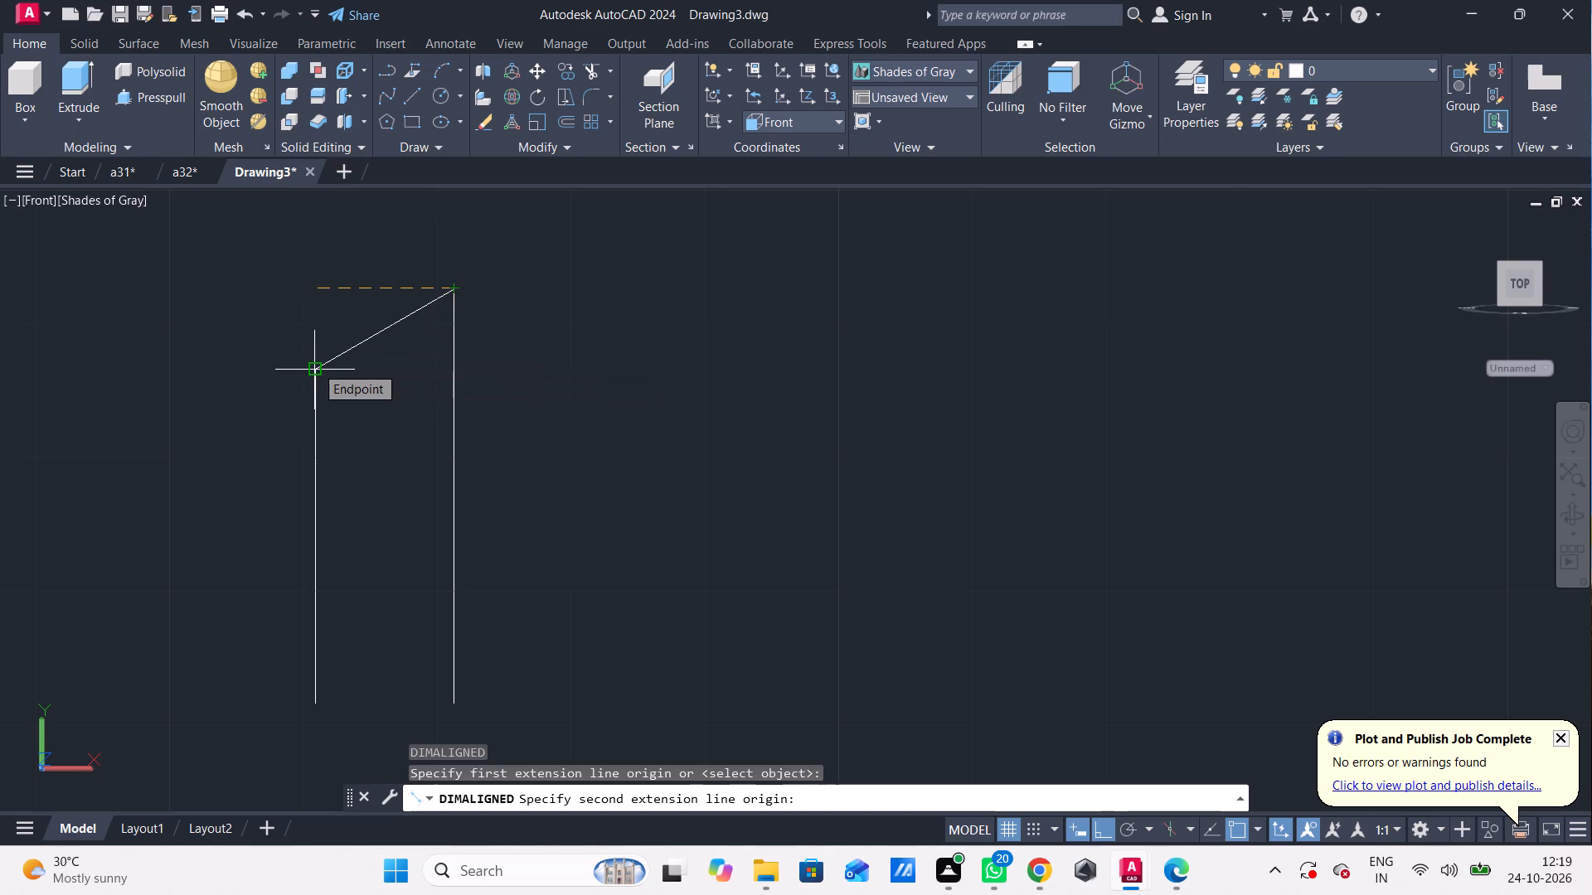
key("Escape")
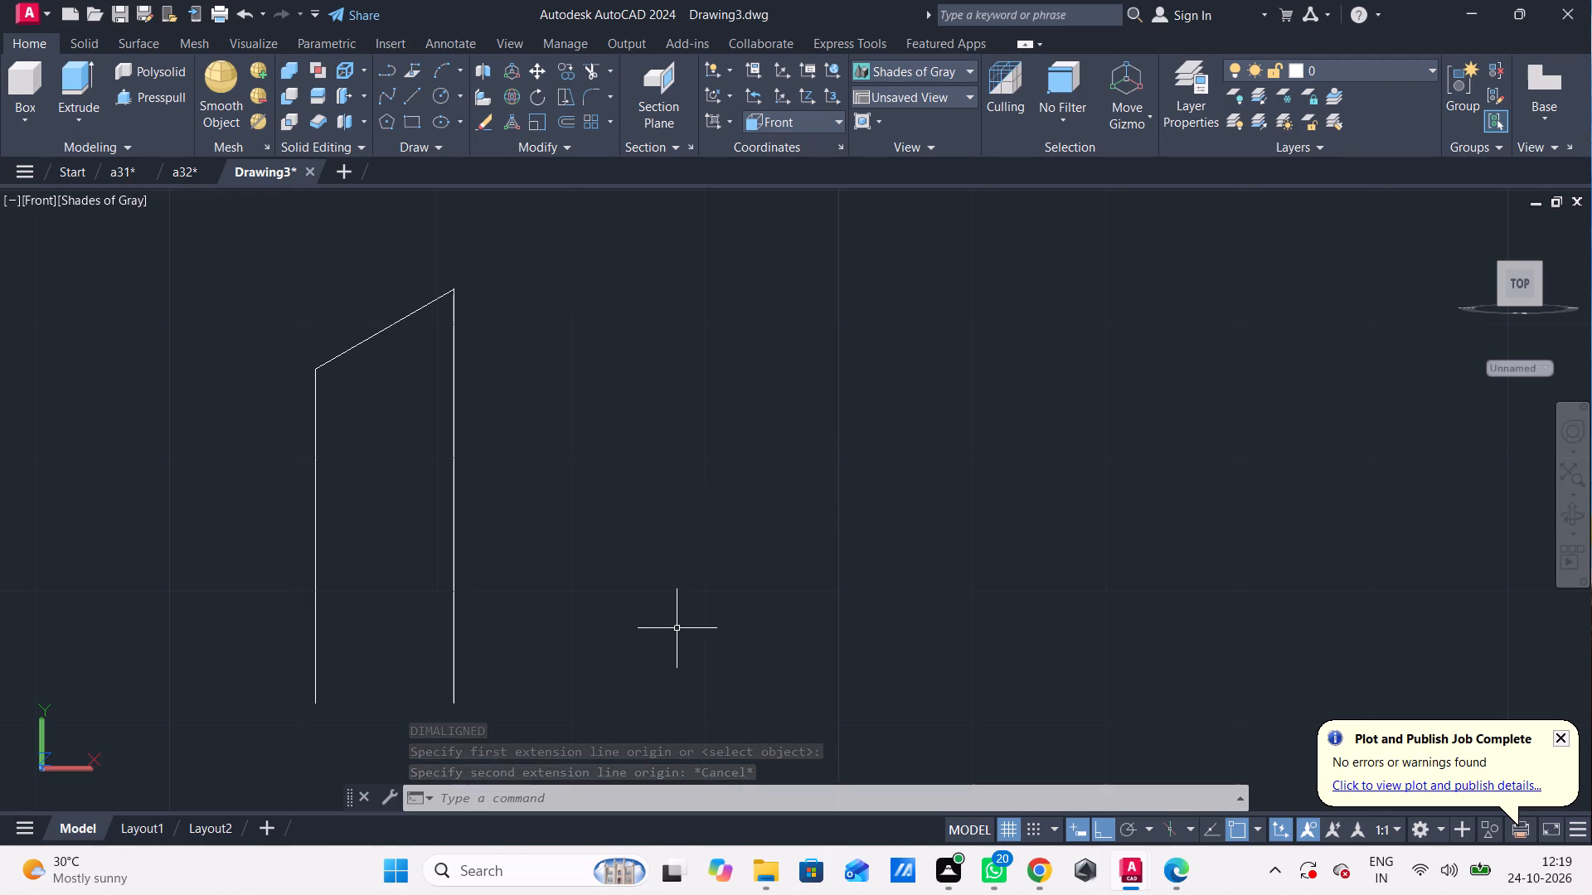
Draw a horizontal line 40 long from the slanted segment's top end, away from the outer vertical side.
key("l")
key("Return")
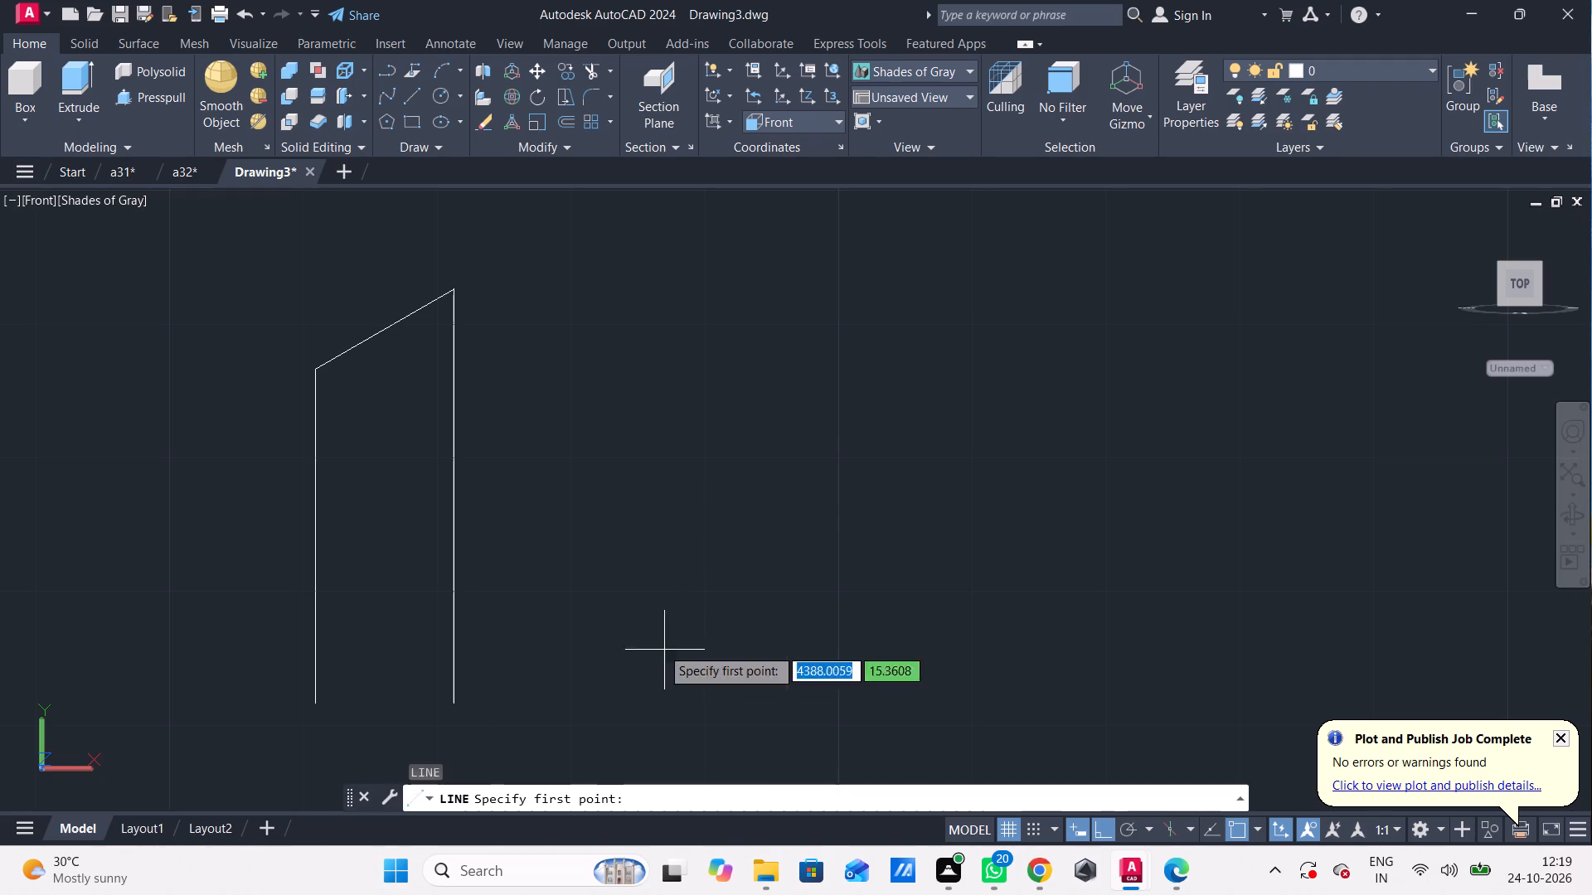
left_click(455, 295)
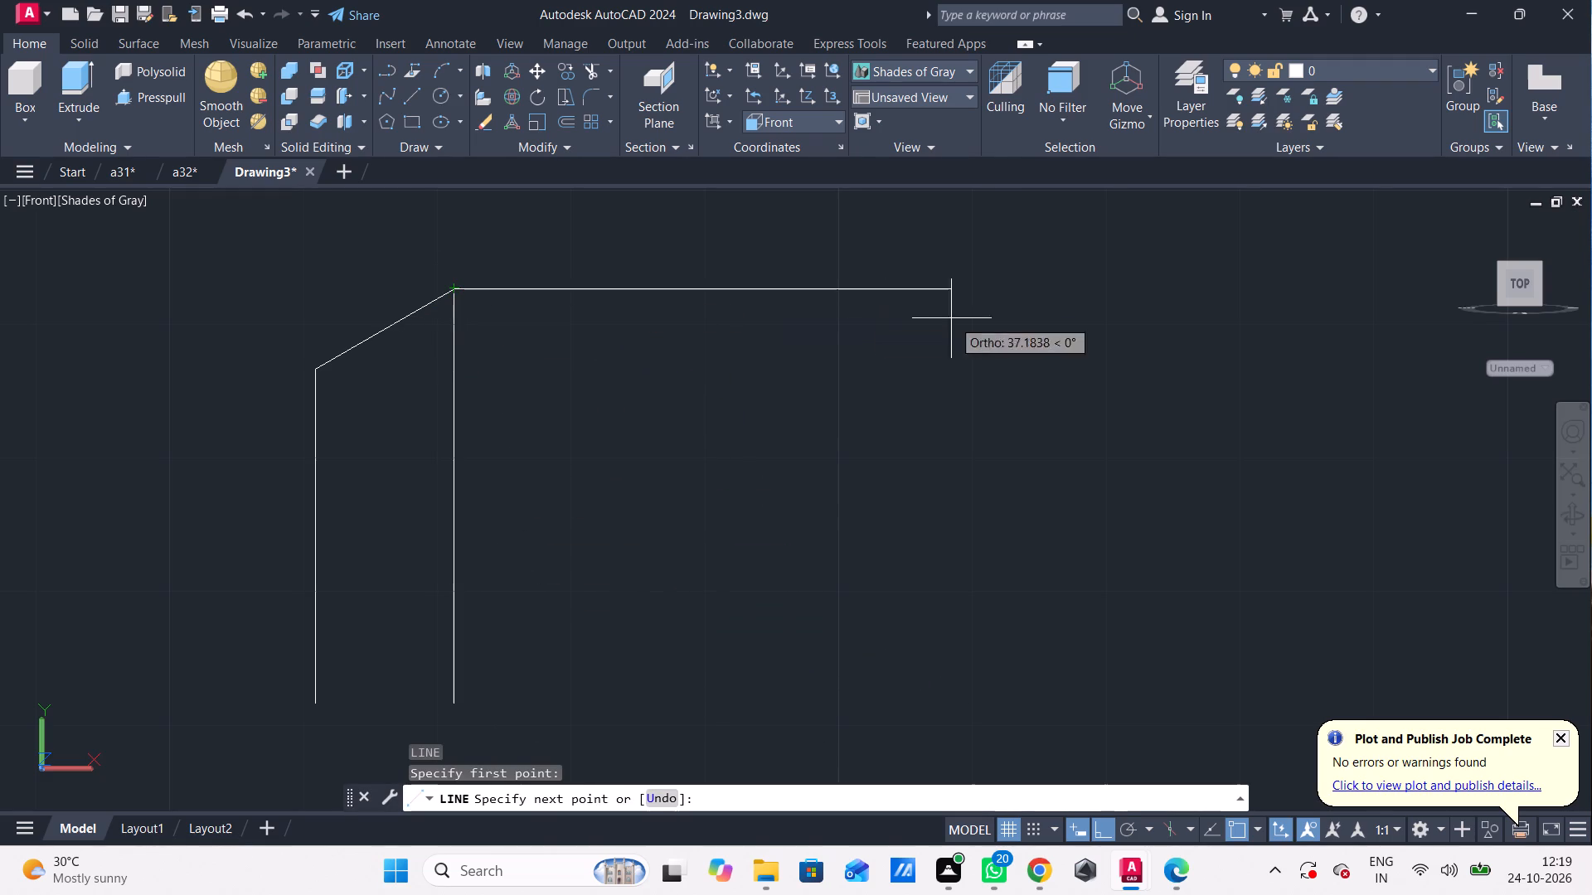
type("40")
key("Return")
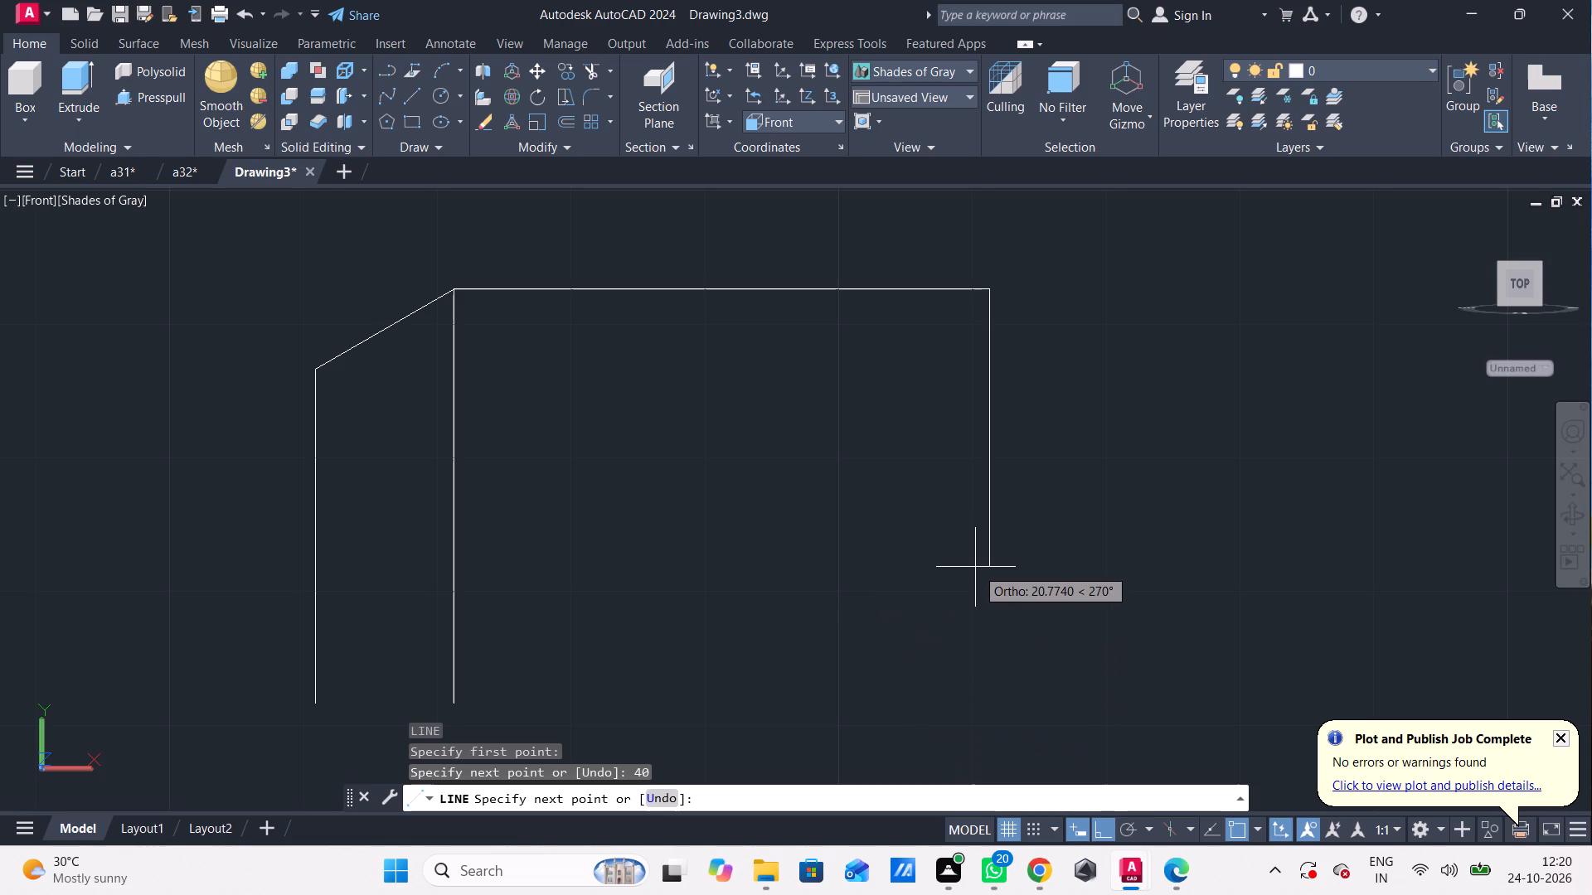
key("Escape")
middle_click_drag(871, 602, 866, 514)
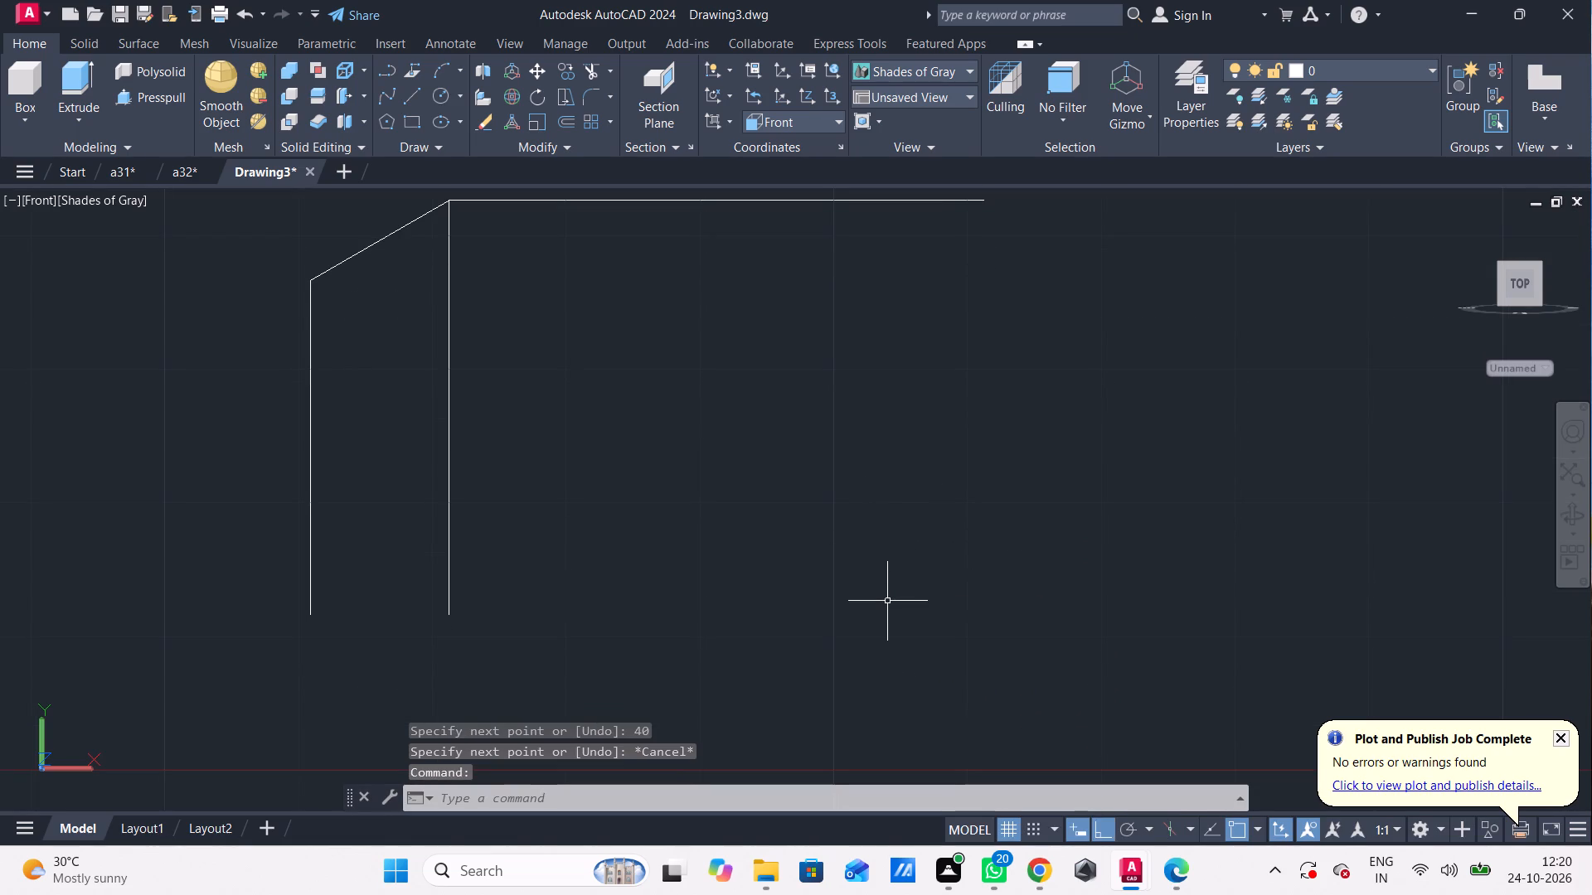
Draw a horizontal base line from the outer vertical side's bottom end, extending past the top line's free end.
key("l")
key("Return")
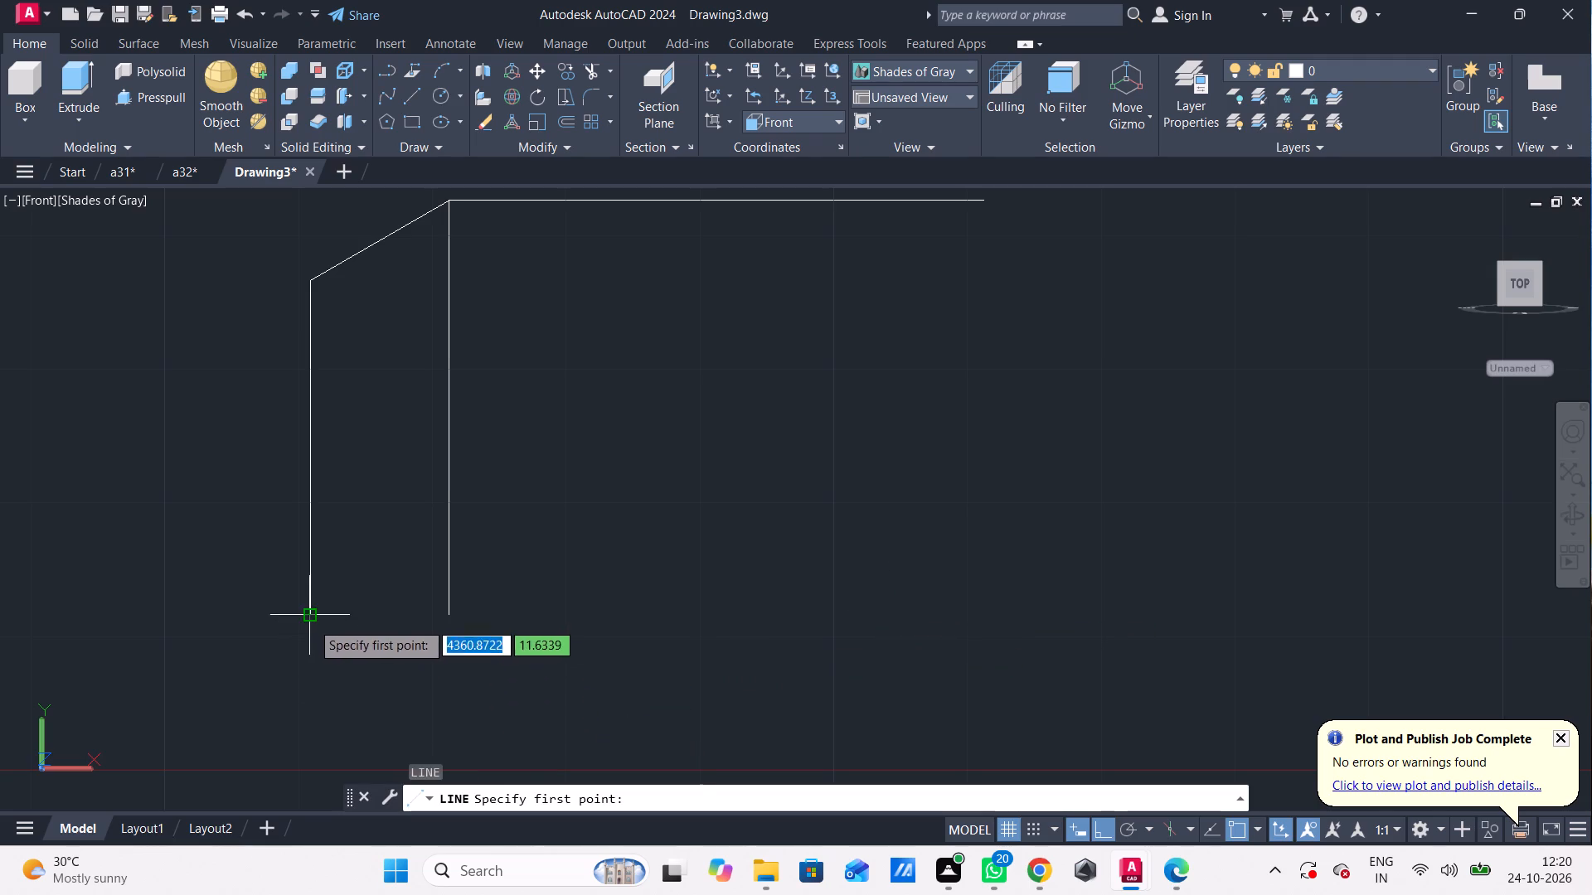
left_click(306, 617)
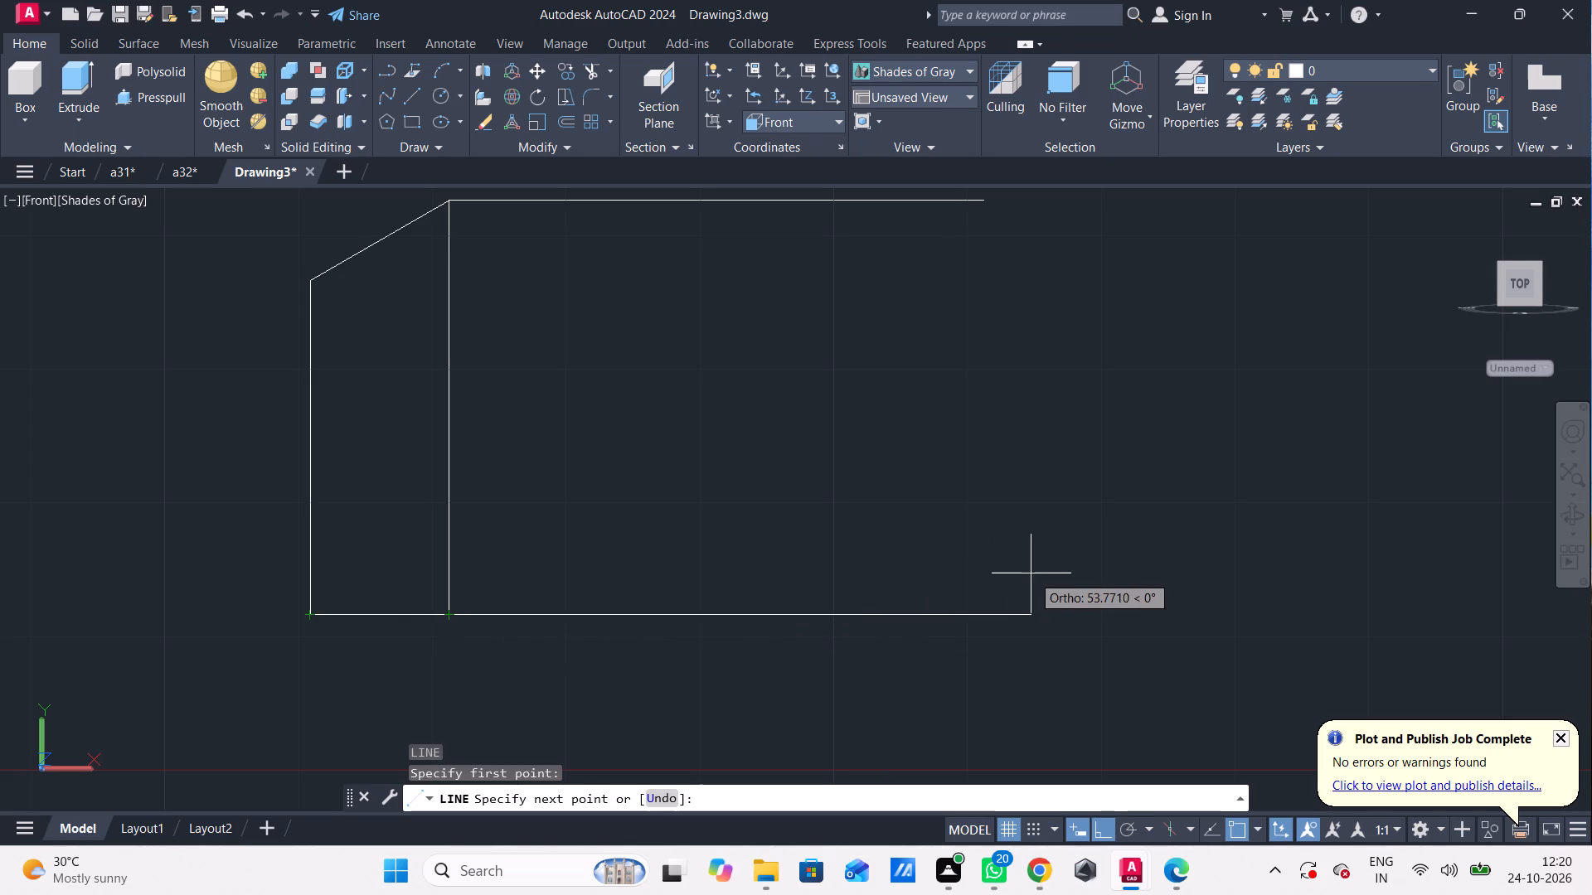
left_click(1193, 547)
key("Escape")
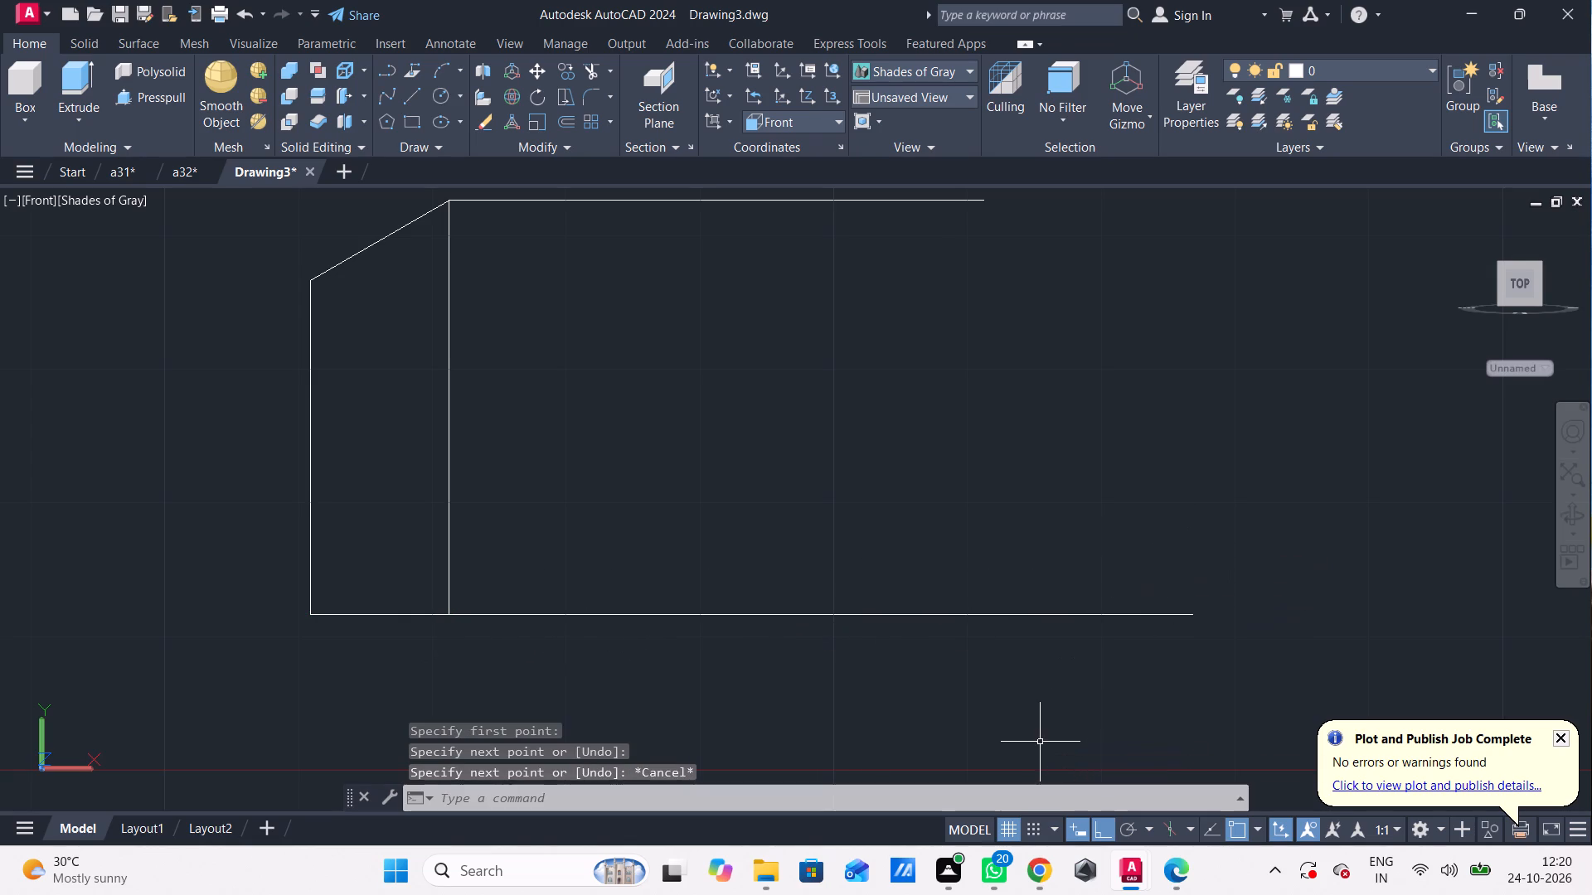
Draw a vertical line from the top line's free end down across the base line.
key("l")
key("space")
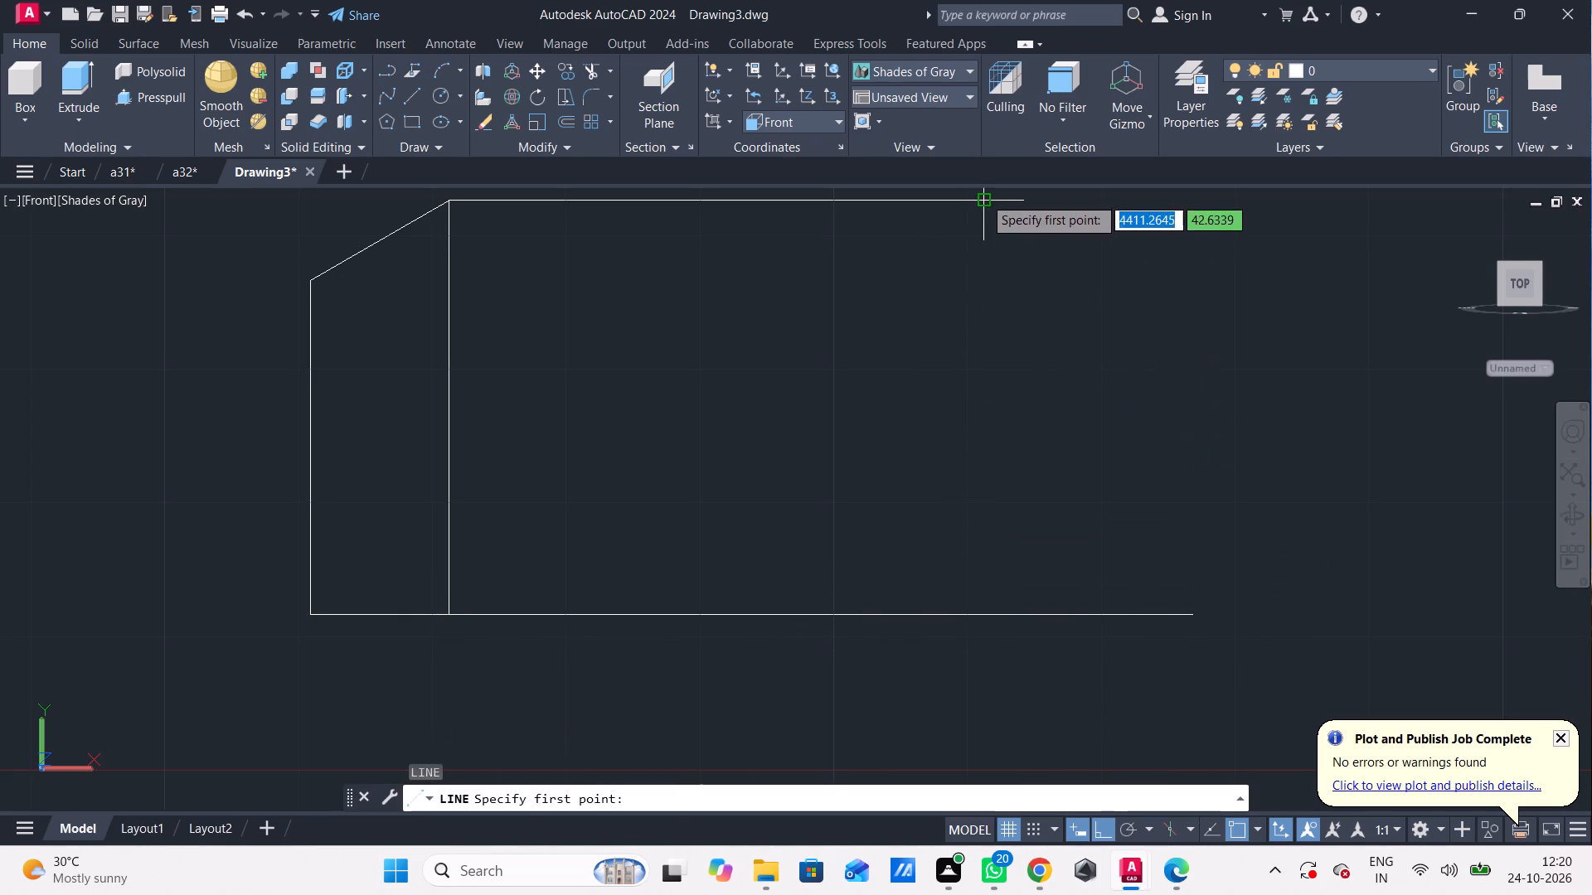
left_click_drag(988, 198, 993, 215)
left_click(1048, 674)
key("grave")
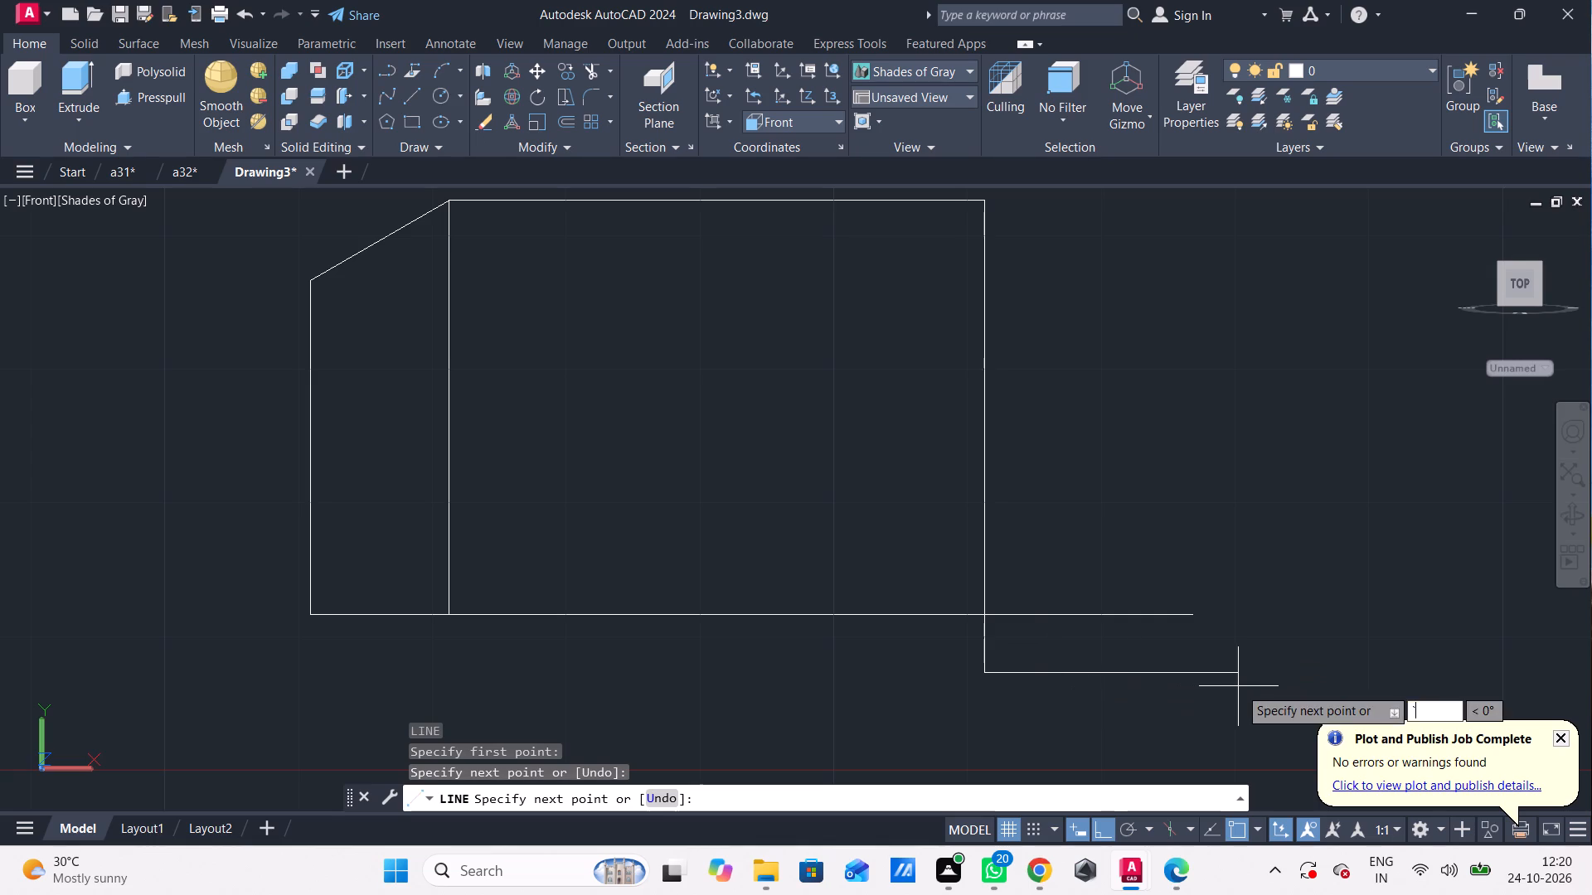
key("Escape")
Trim the overhanging ends of the base line and the new vertical line at their intersection.
type("tr")
key("space")
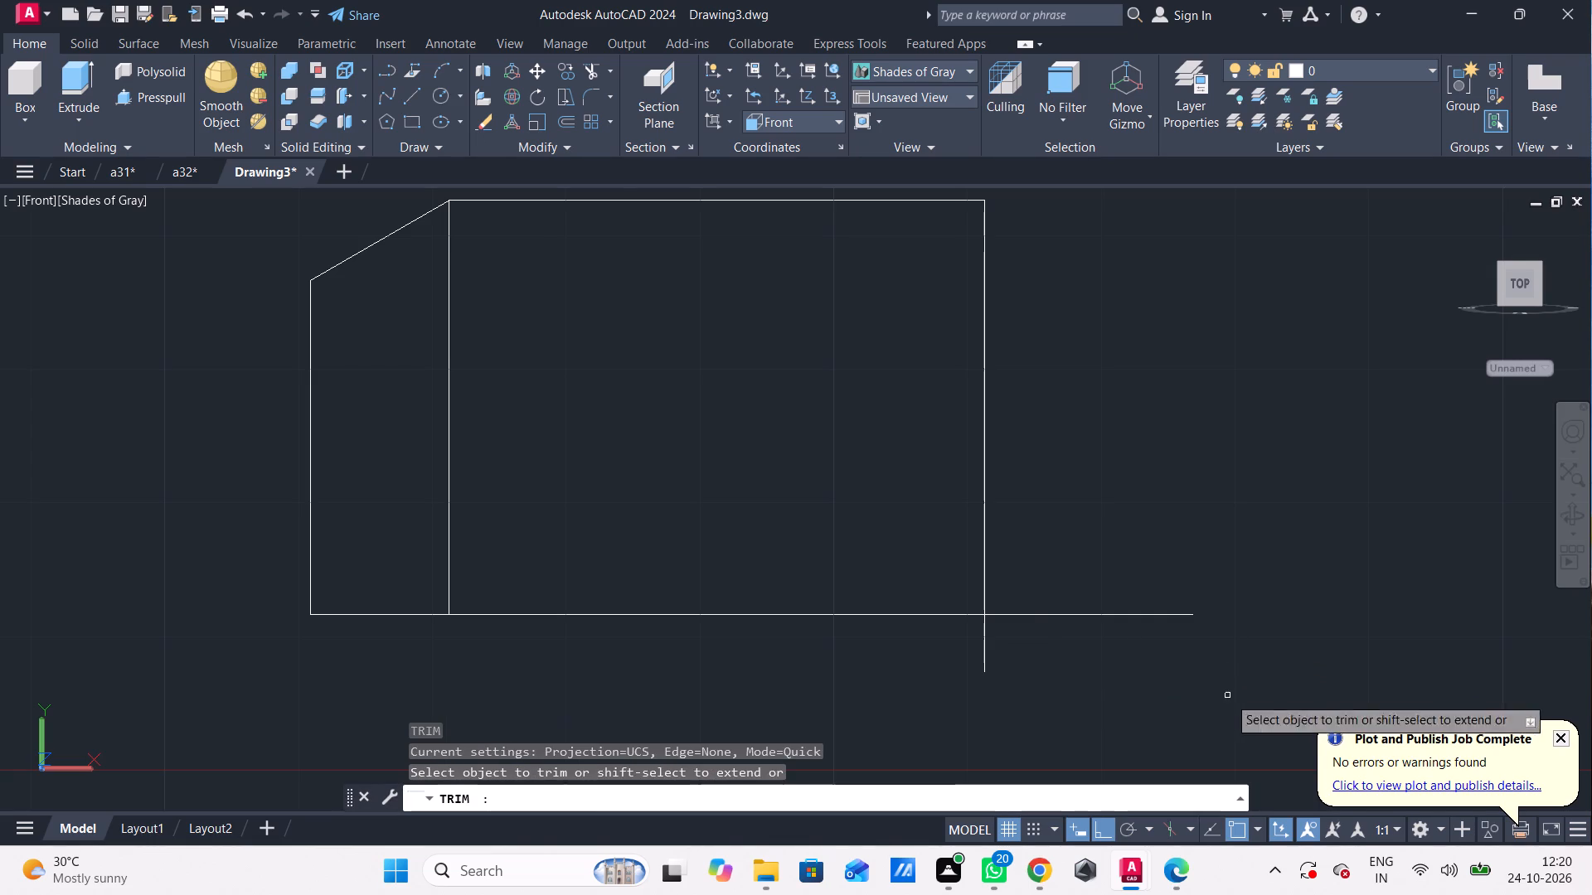
left_click_drag(1134, 580, 910, 704)
left_click_drag(907, 697, 1050, 621)
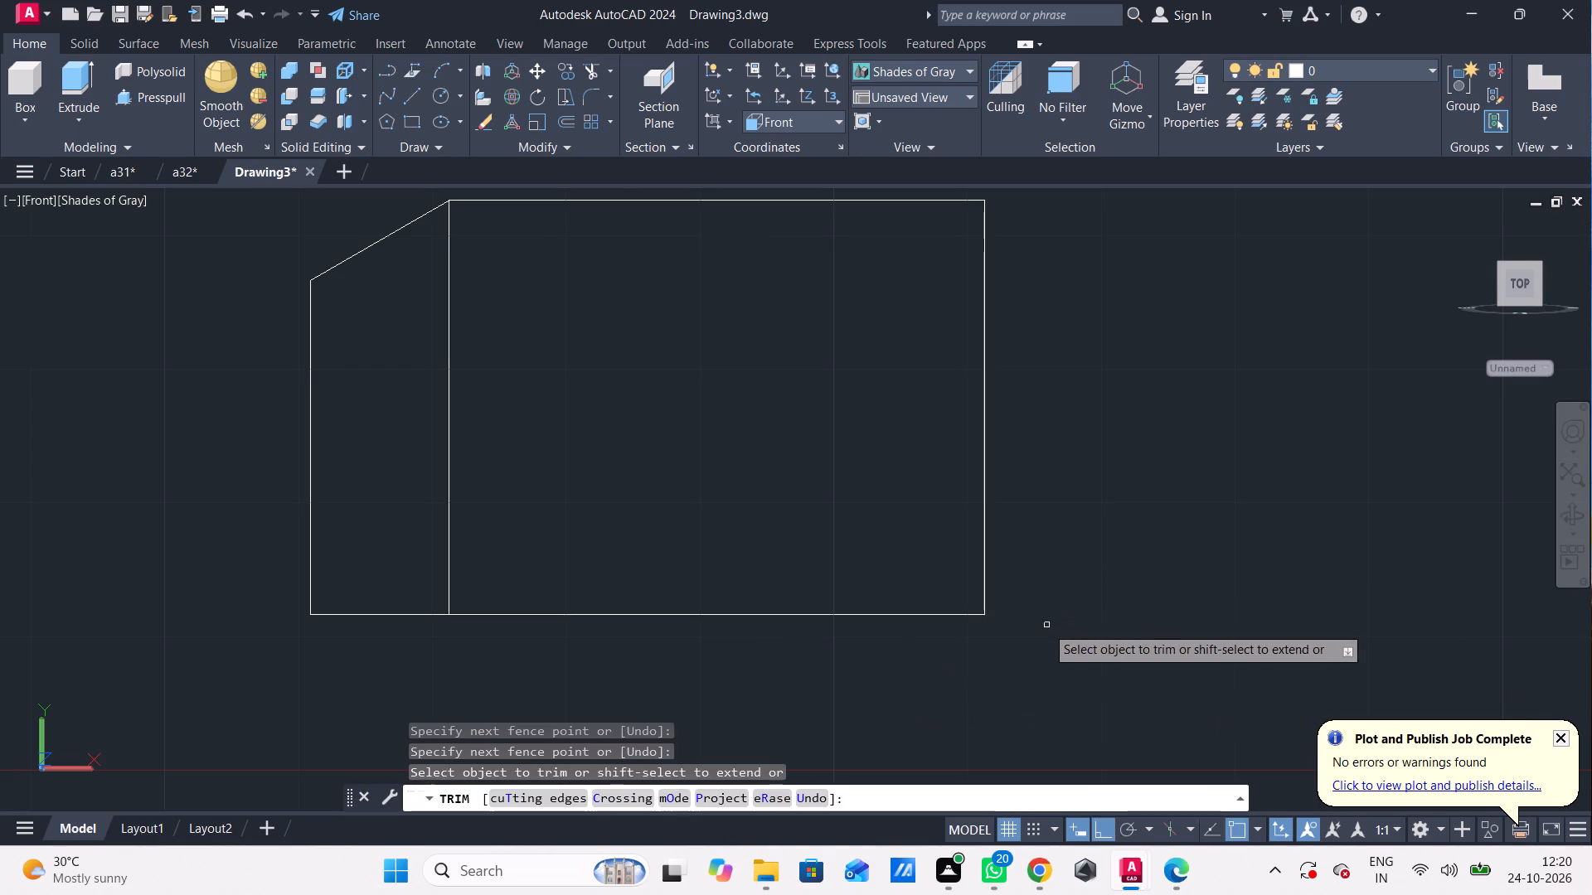
key("Escape")
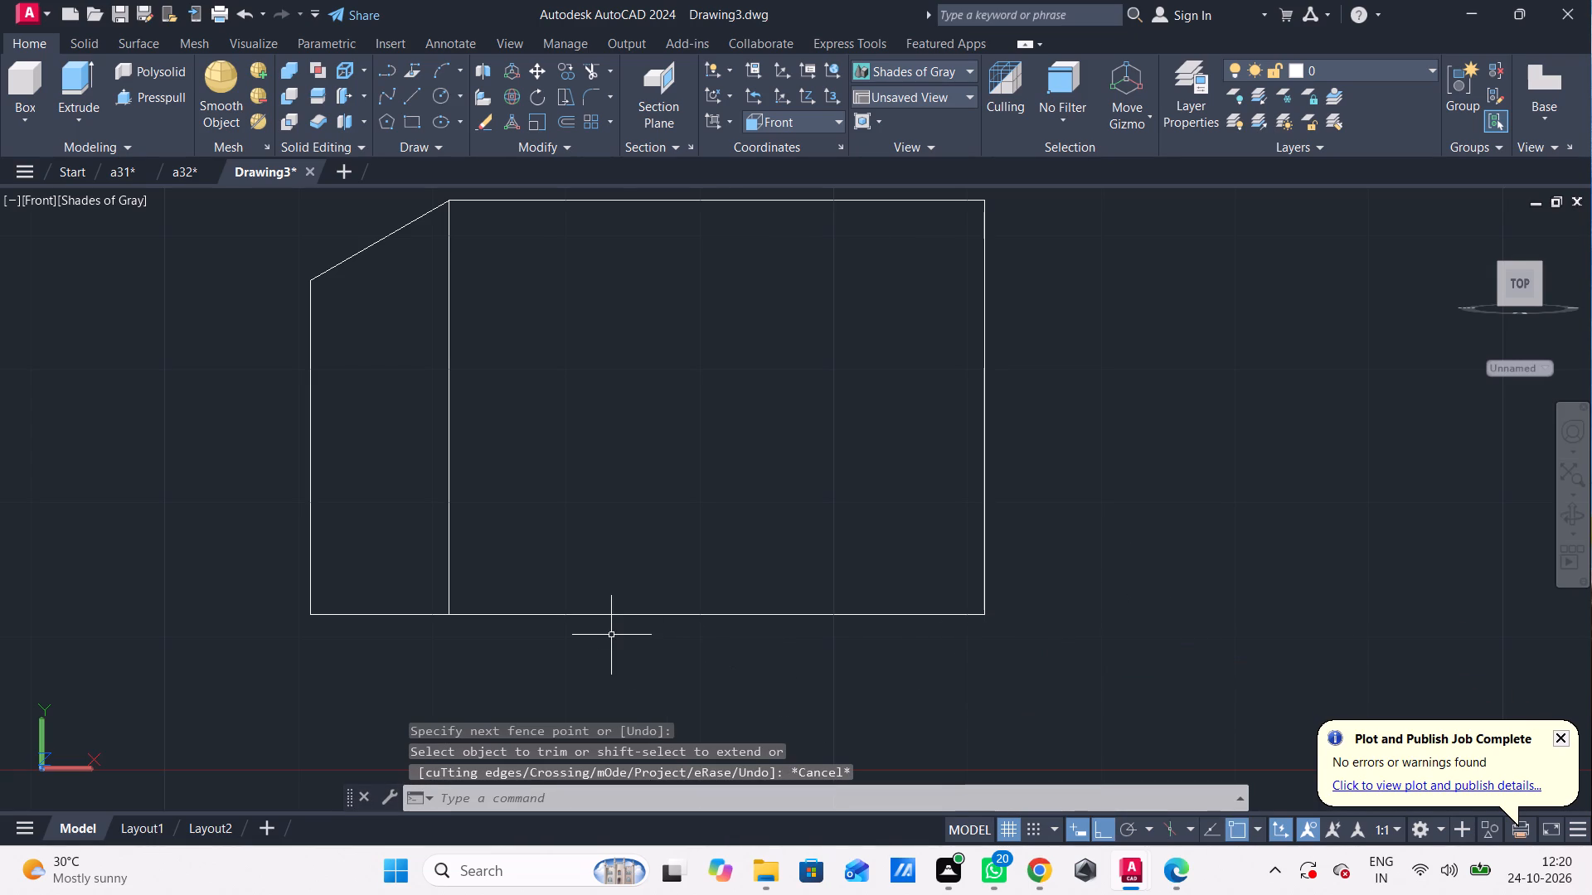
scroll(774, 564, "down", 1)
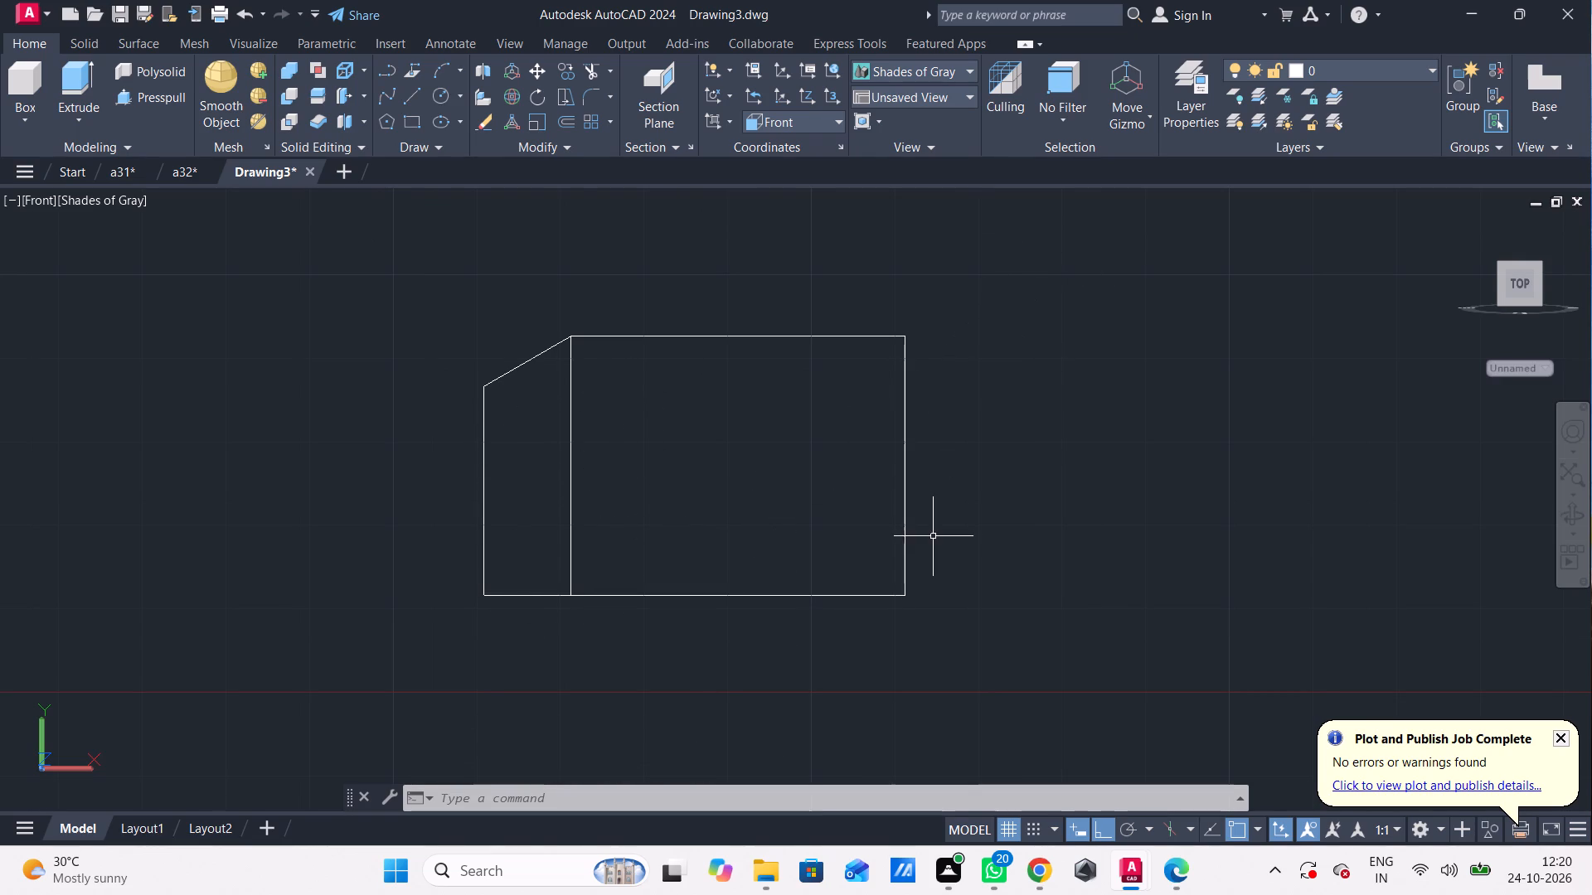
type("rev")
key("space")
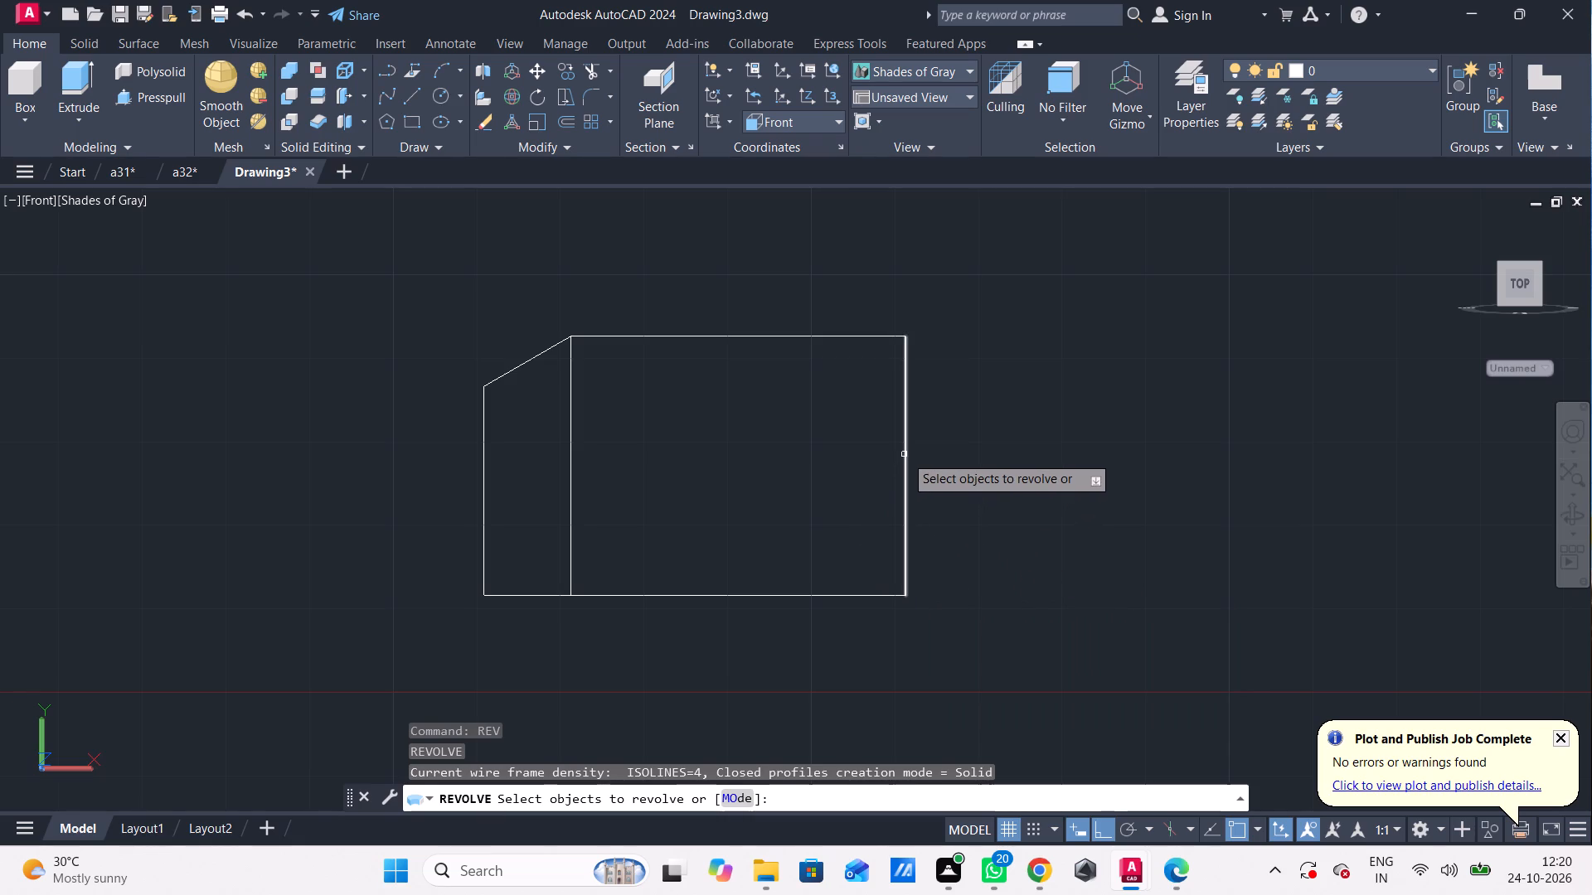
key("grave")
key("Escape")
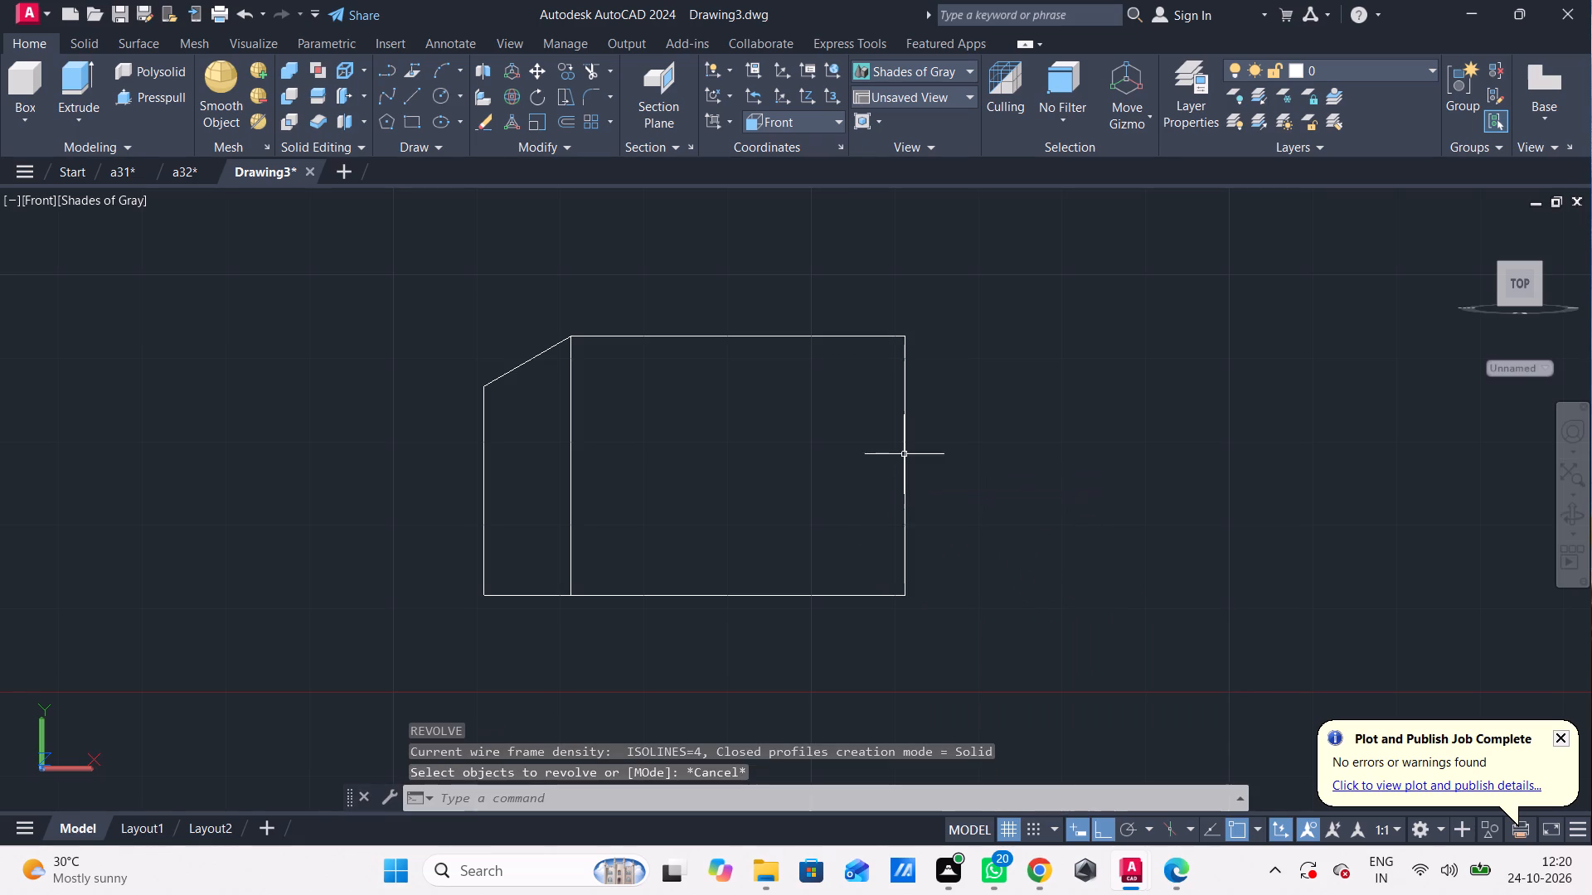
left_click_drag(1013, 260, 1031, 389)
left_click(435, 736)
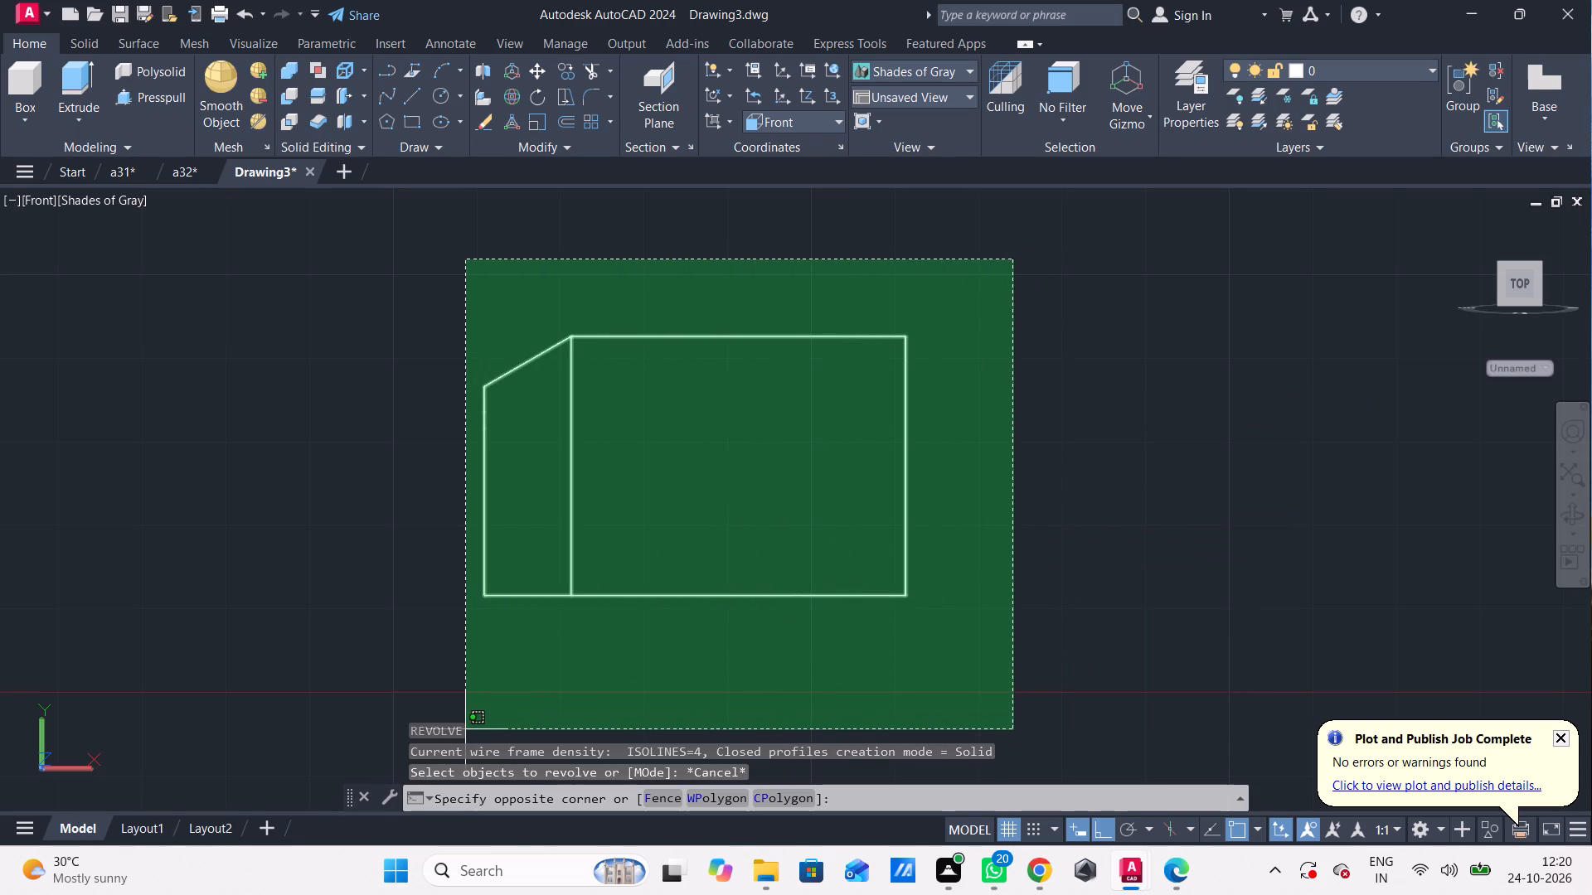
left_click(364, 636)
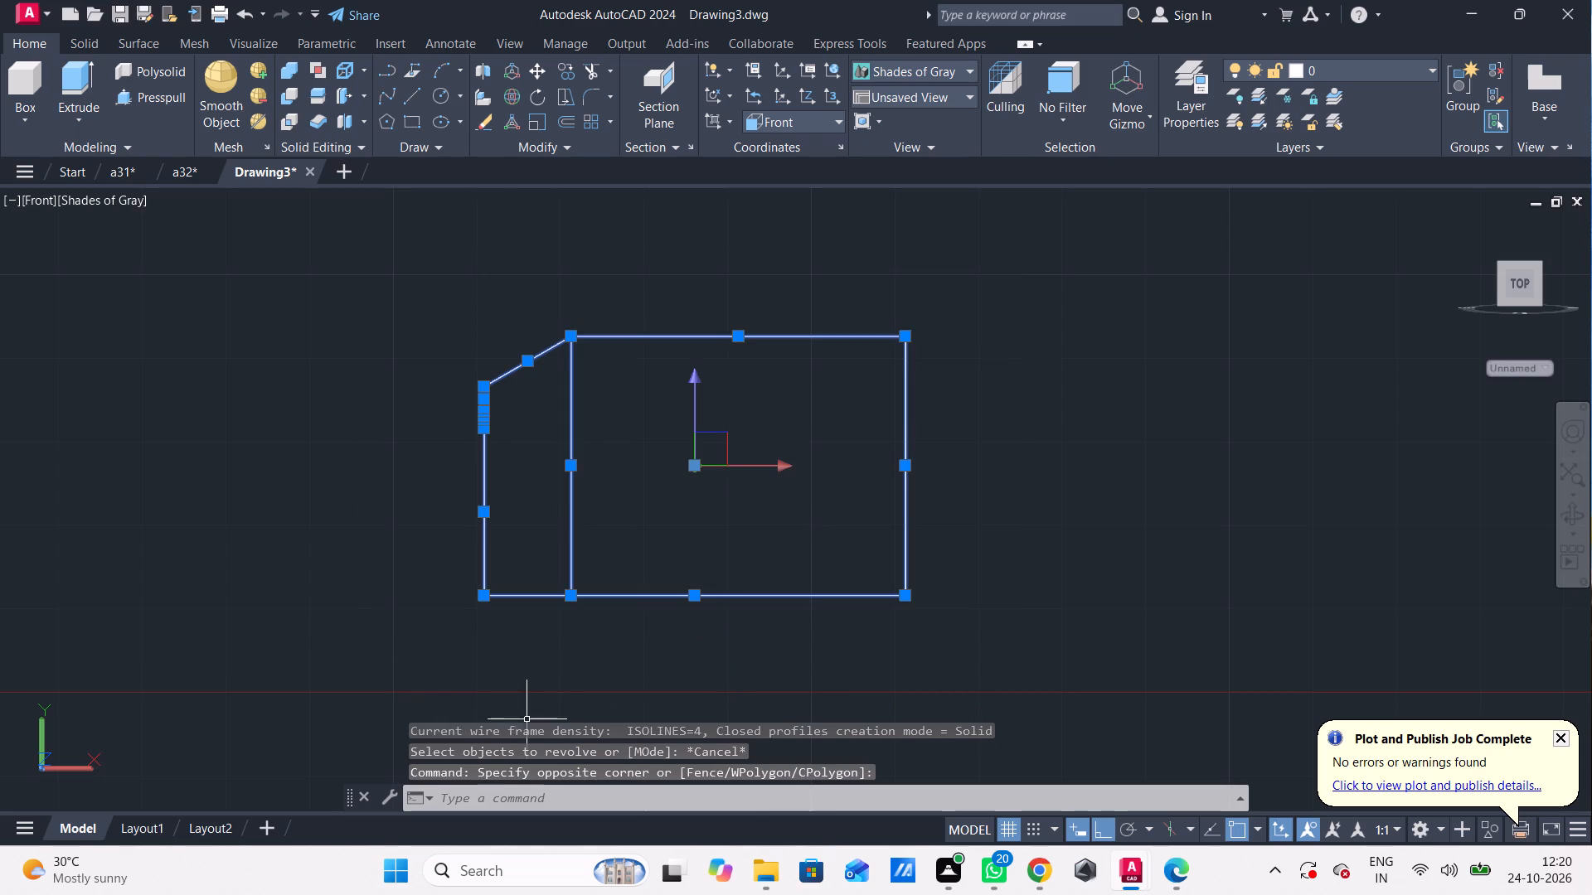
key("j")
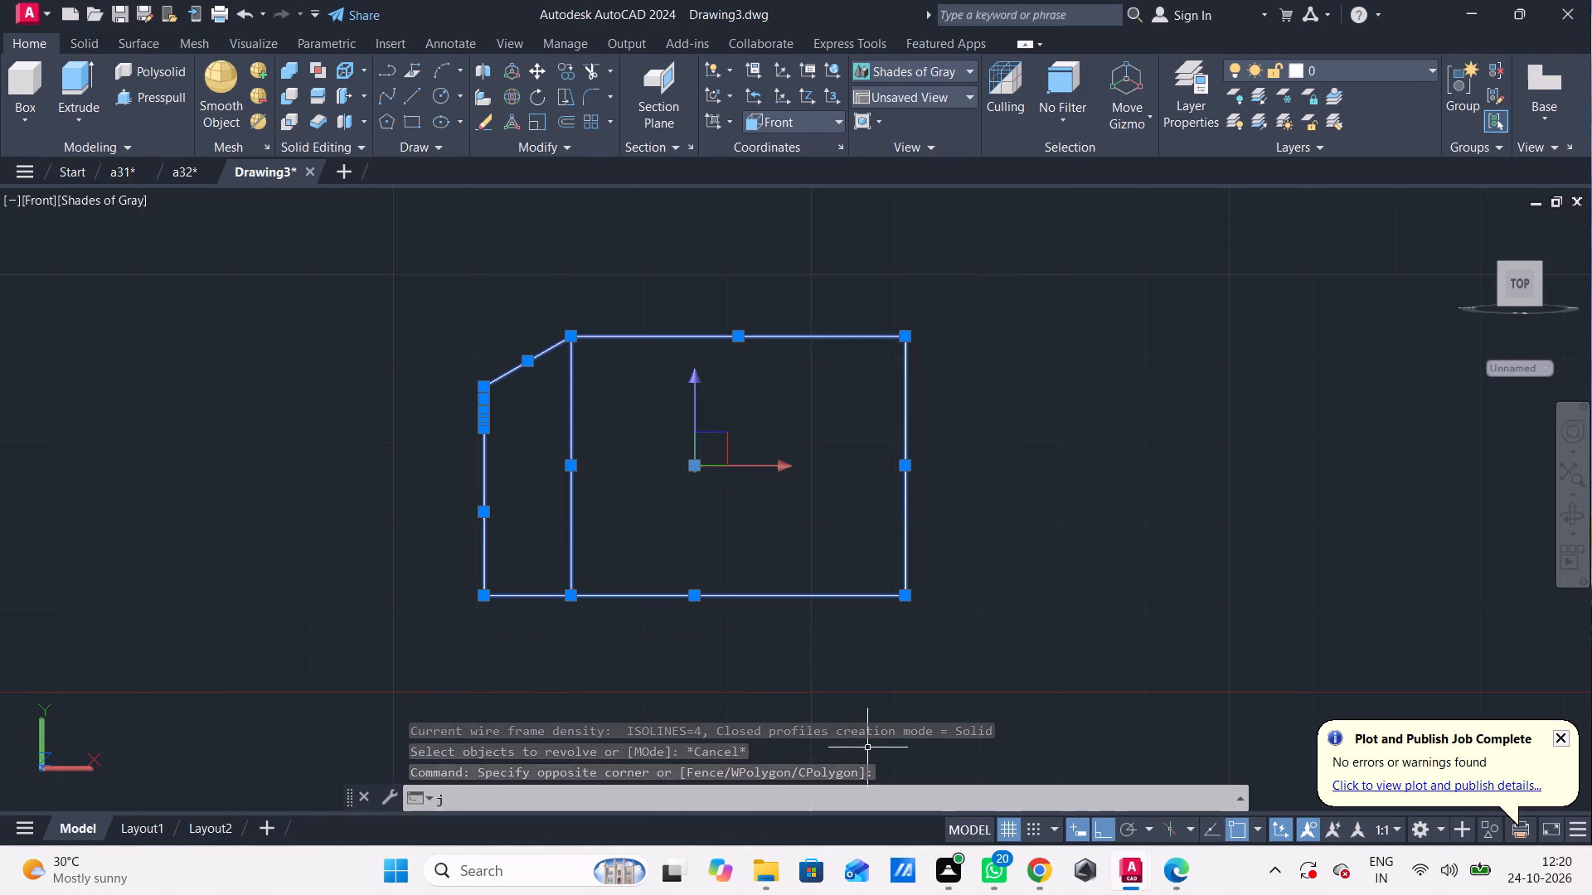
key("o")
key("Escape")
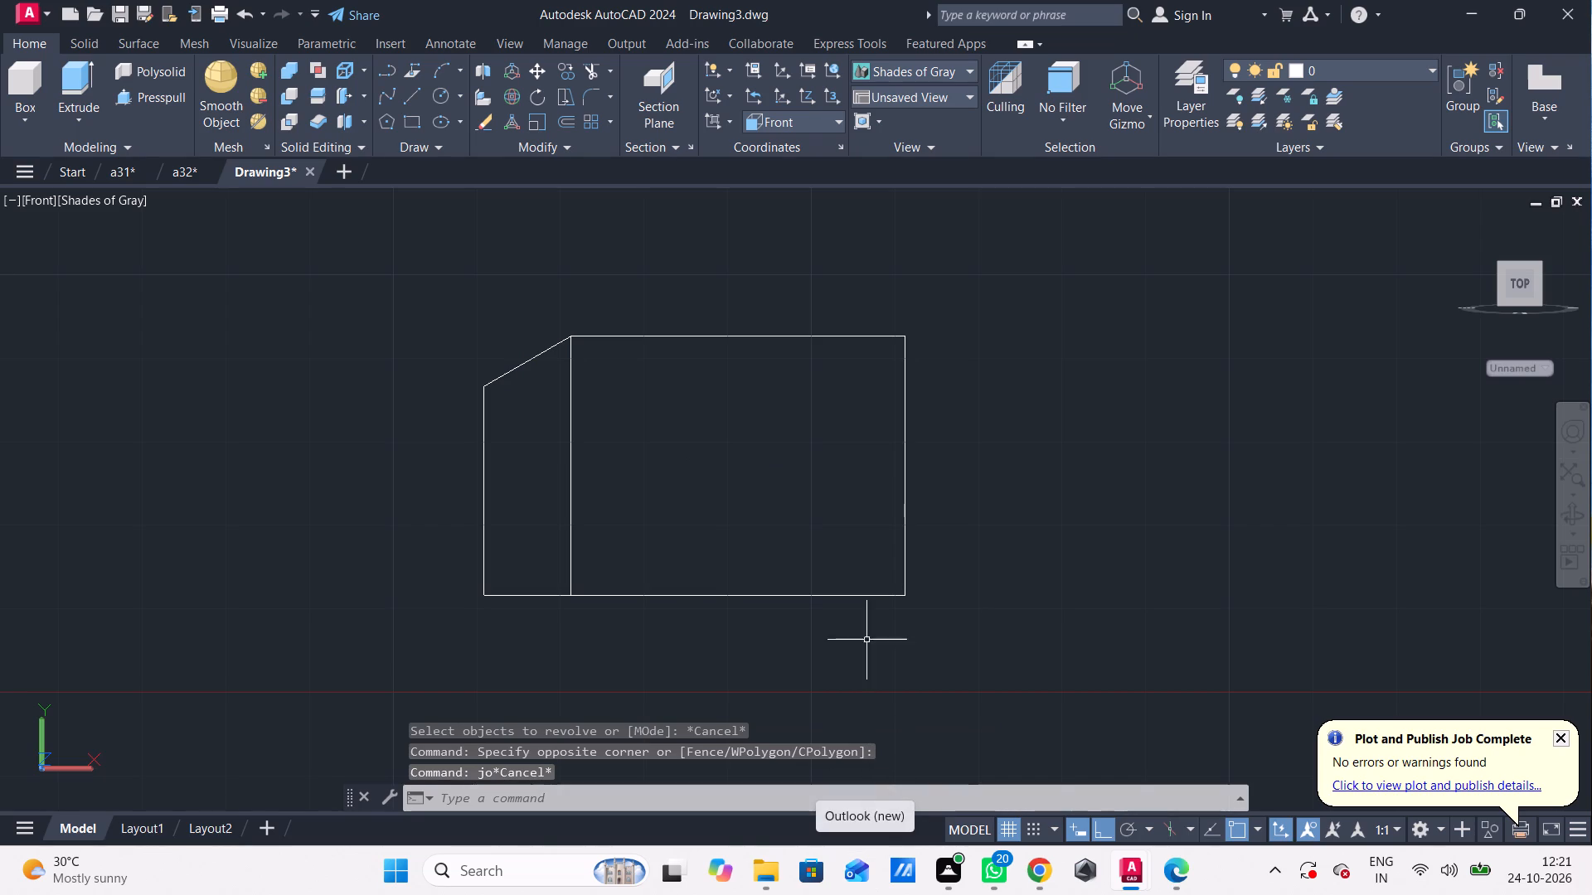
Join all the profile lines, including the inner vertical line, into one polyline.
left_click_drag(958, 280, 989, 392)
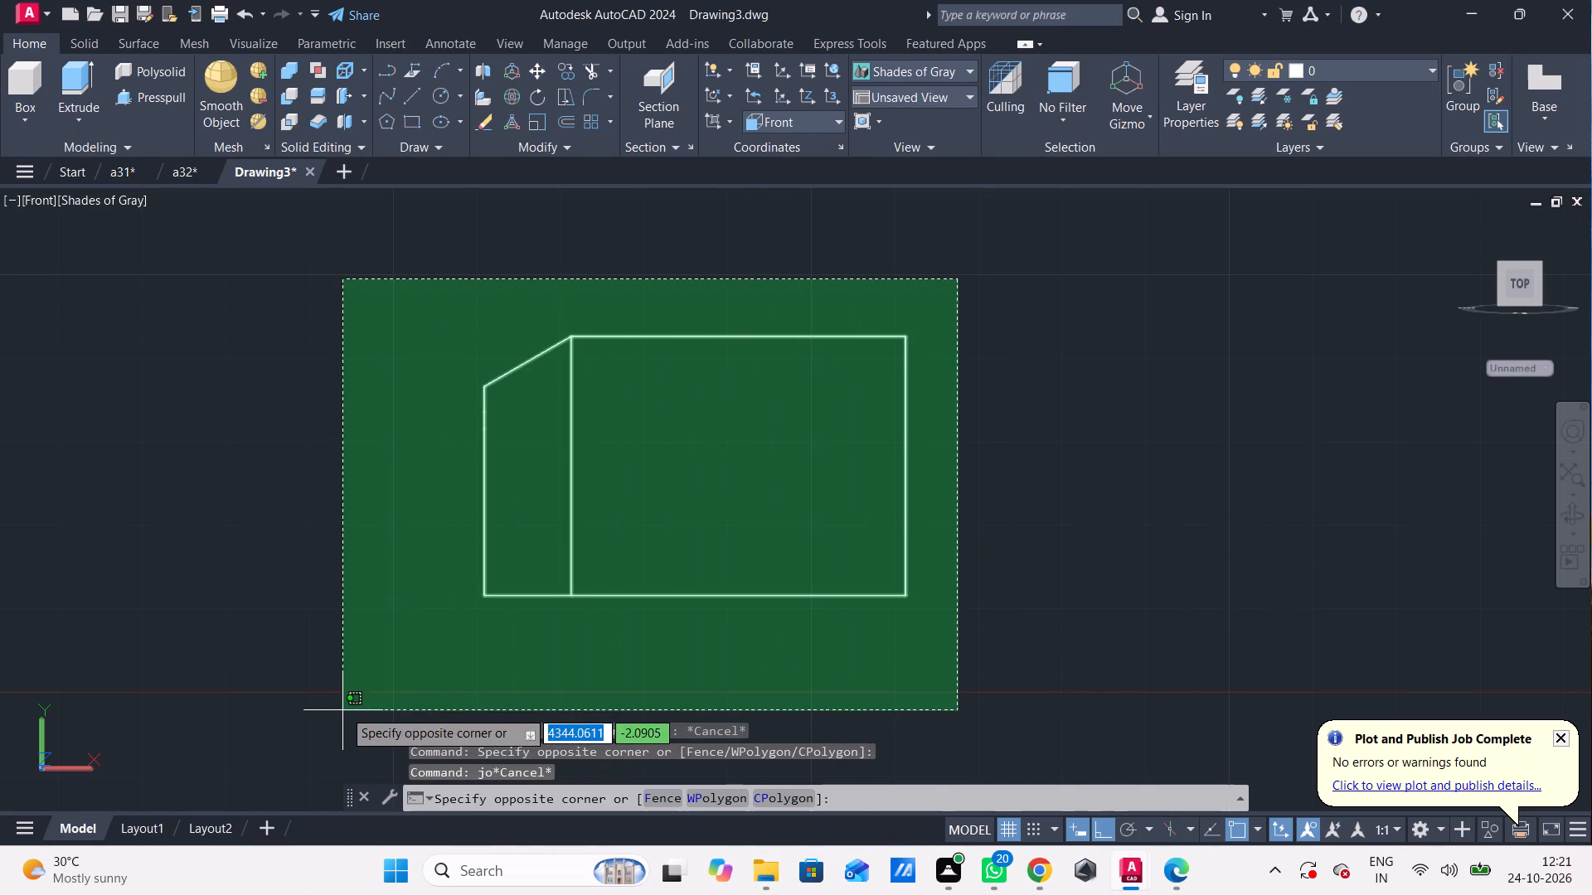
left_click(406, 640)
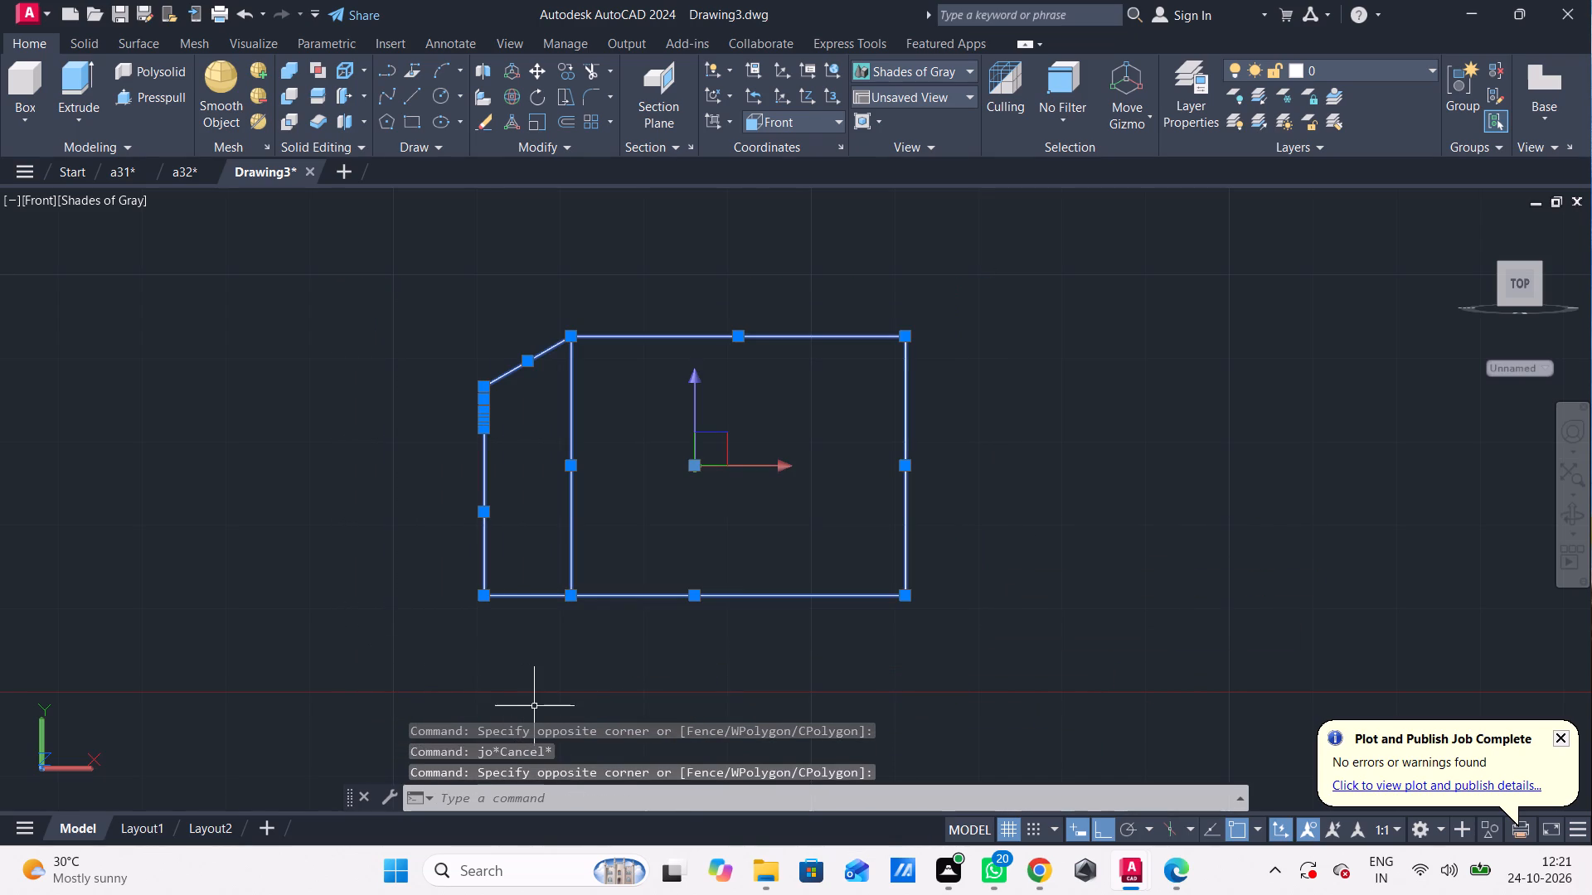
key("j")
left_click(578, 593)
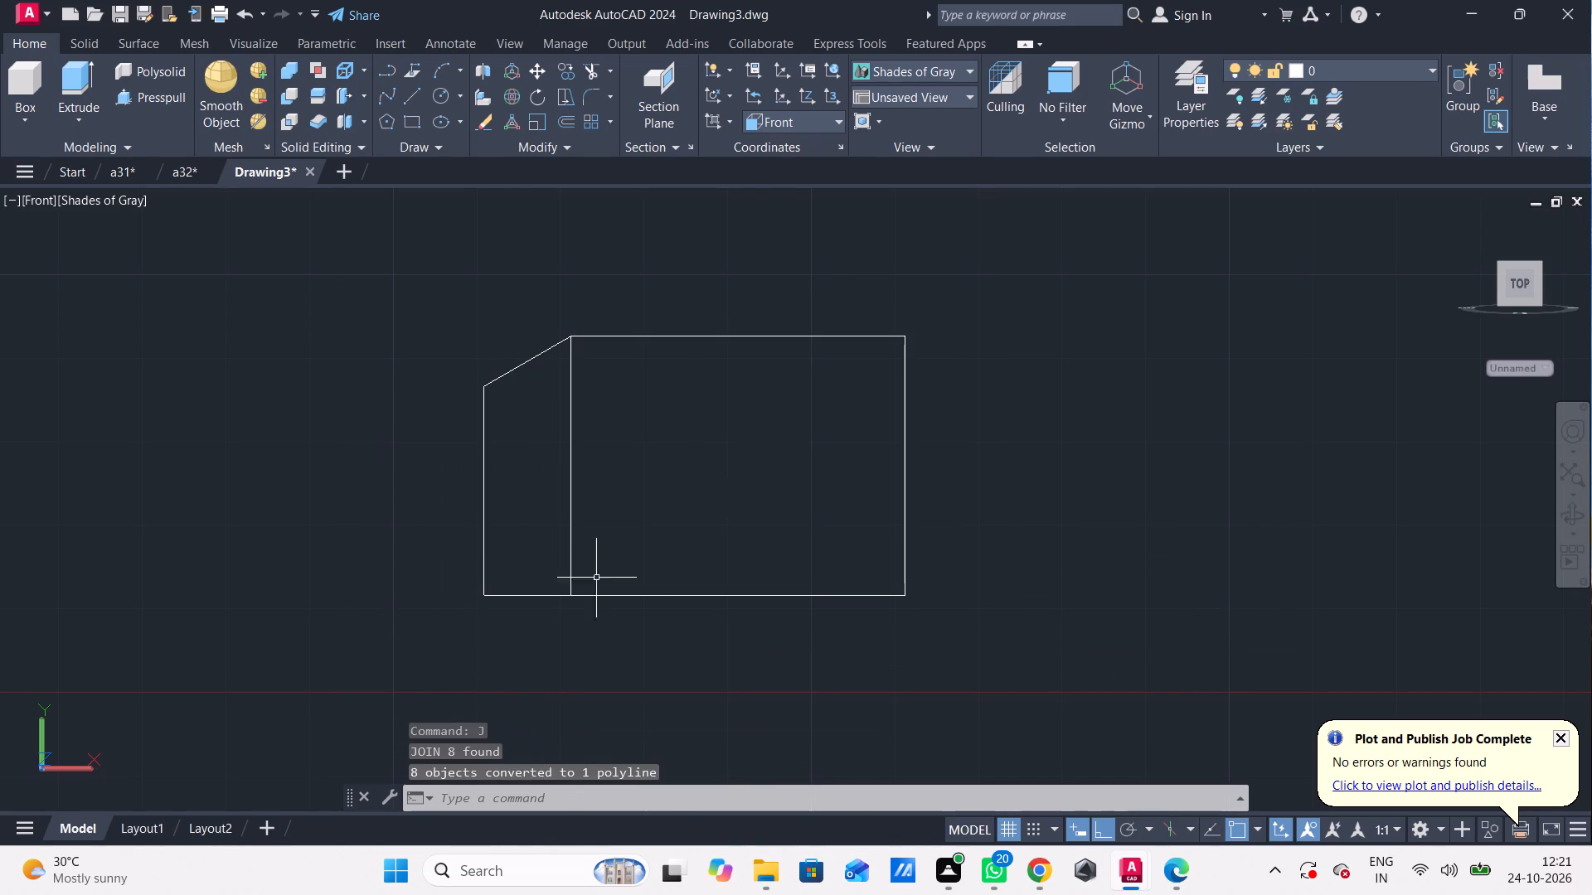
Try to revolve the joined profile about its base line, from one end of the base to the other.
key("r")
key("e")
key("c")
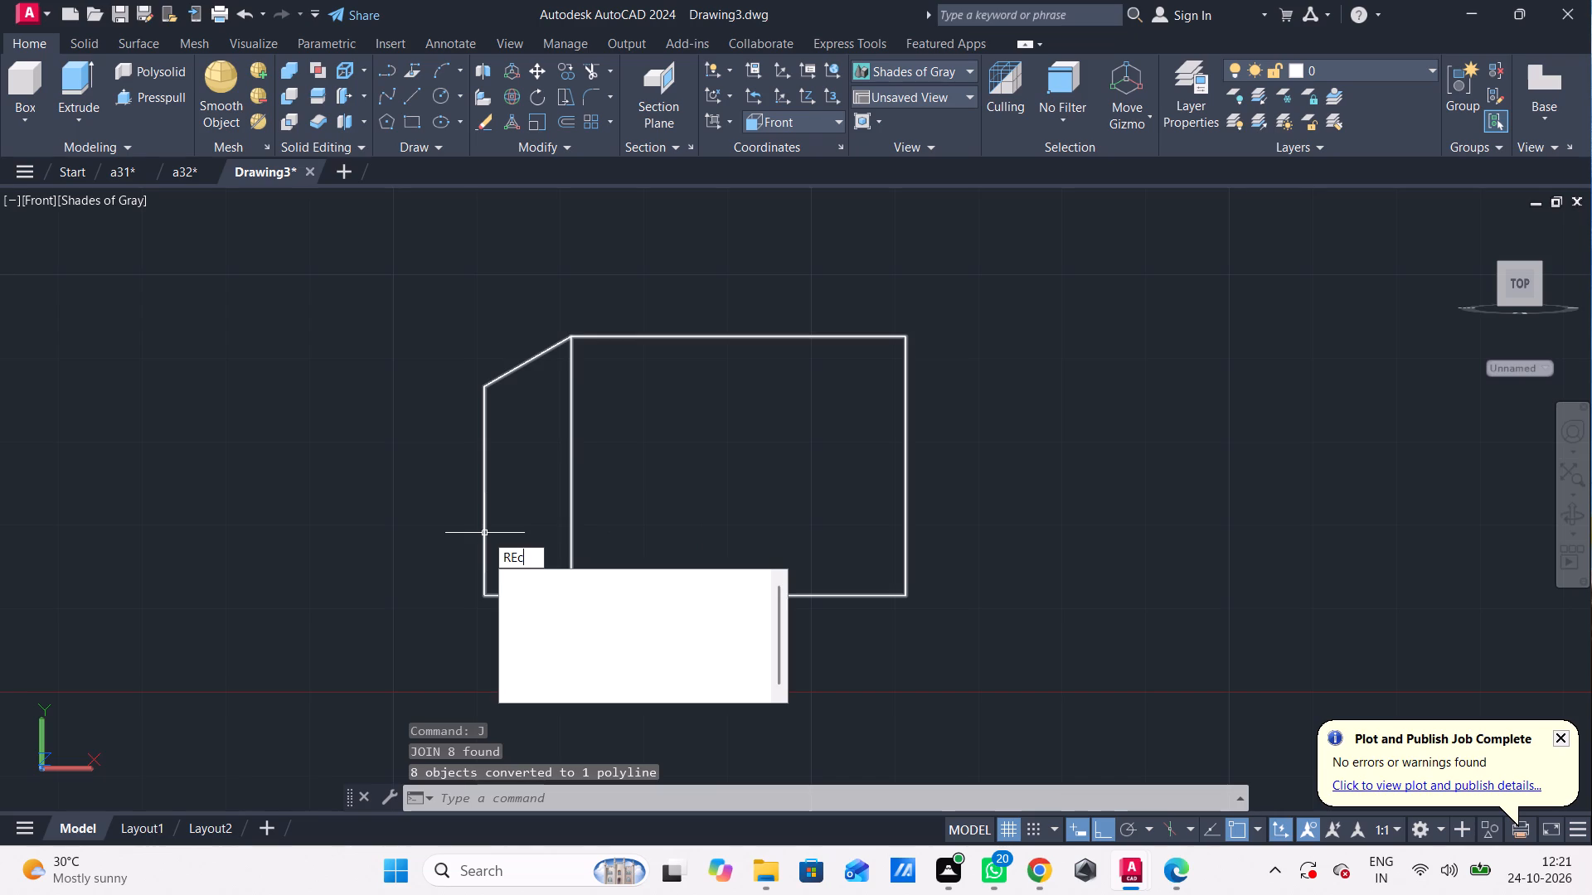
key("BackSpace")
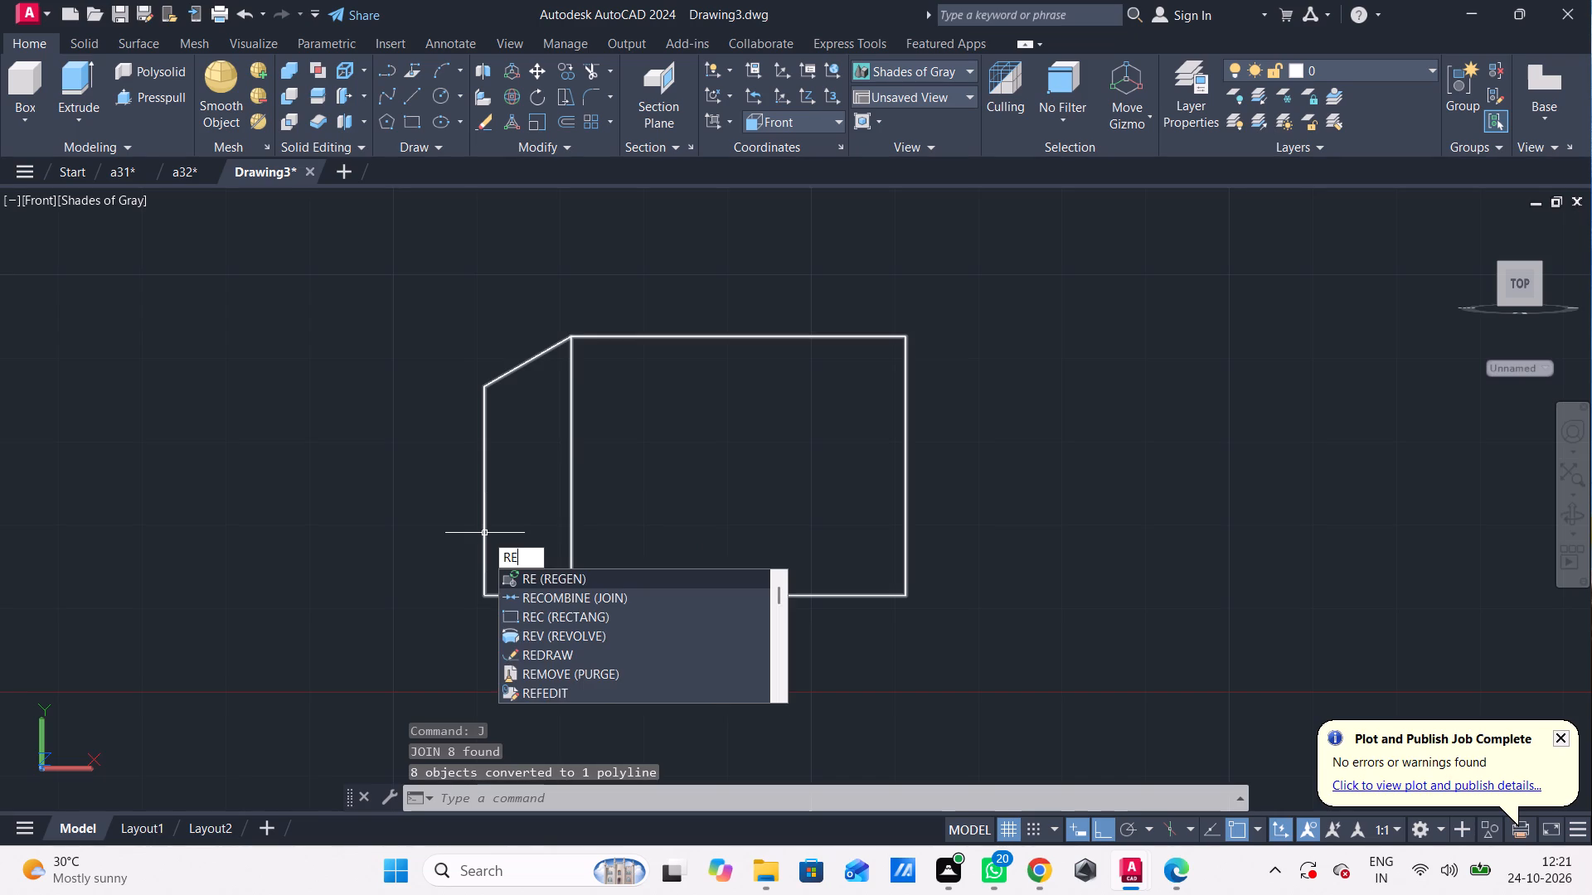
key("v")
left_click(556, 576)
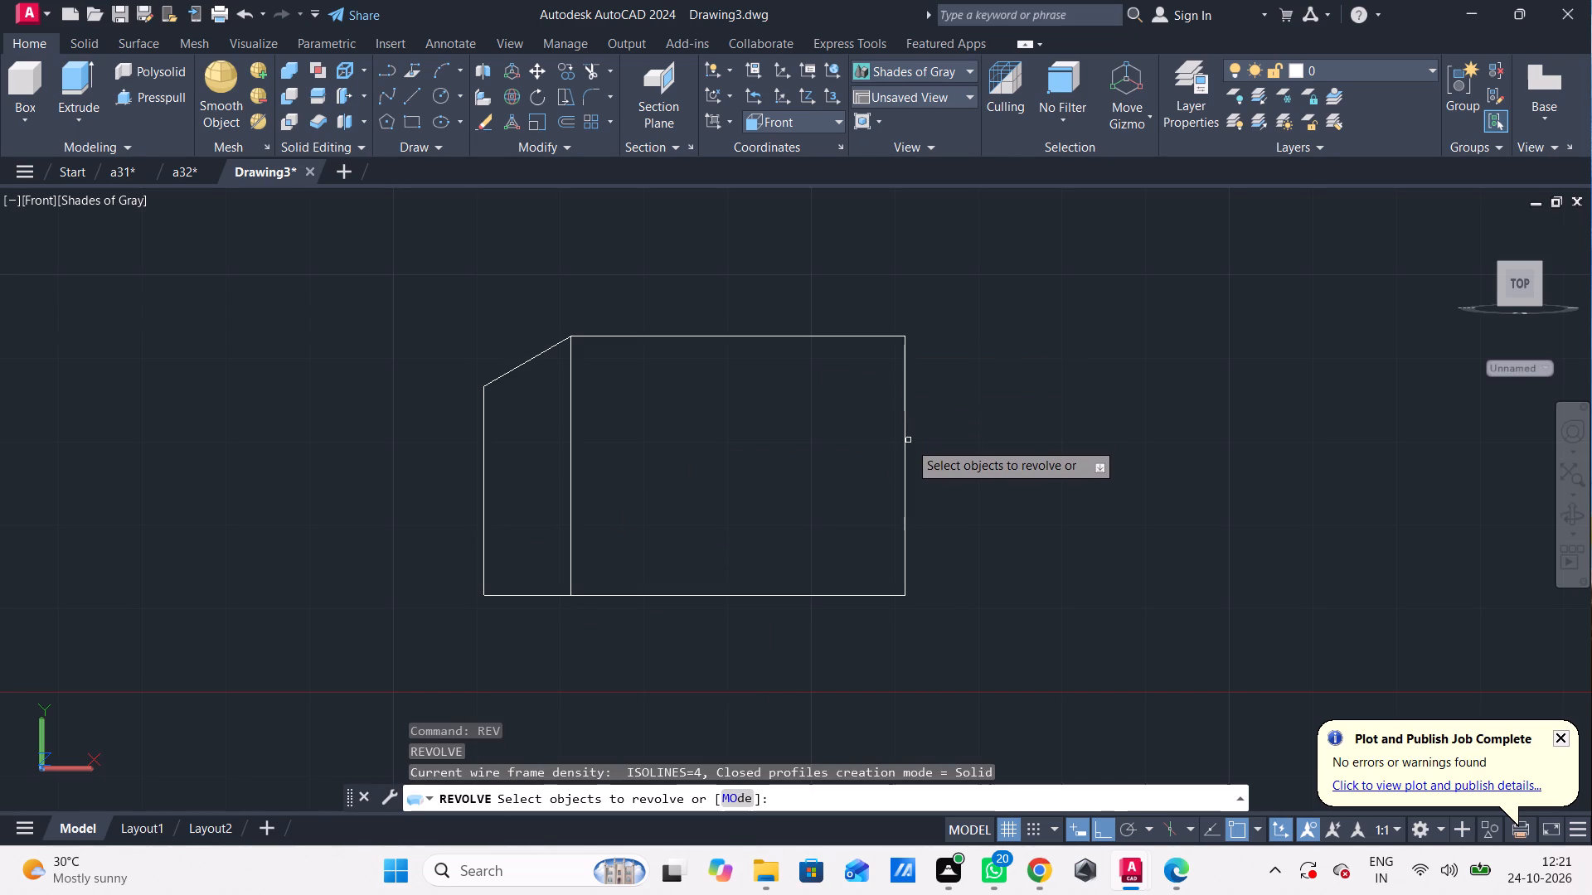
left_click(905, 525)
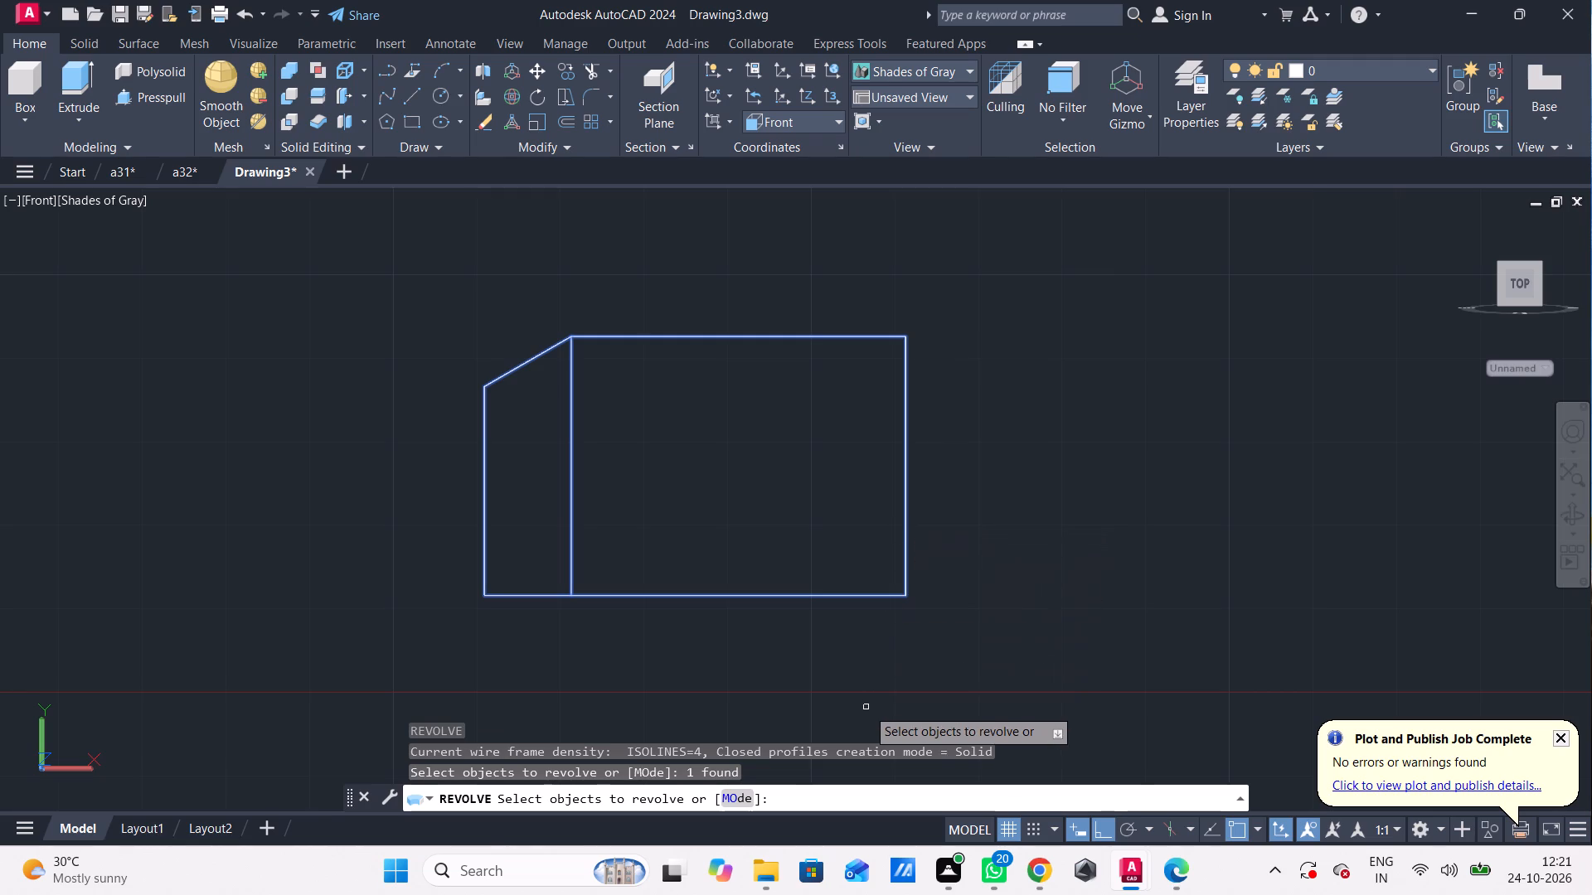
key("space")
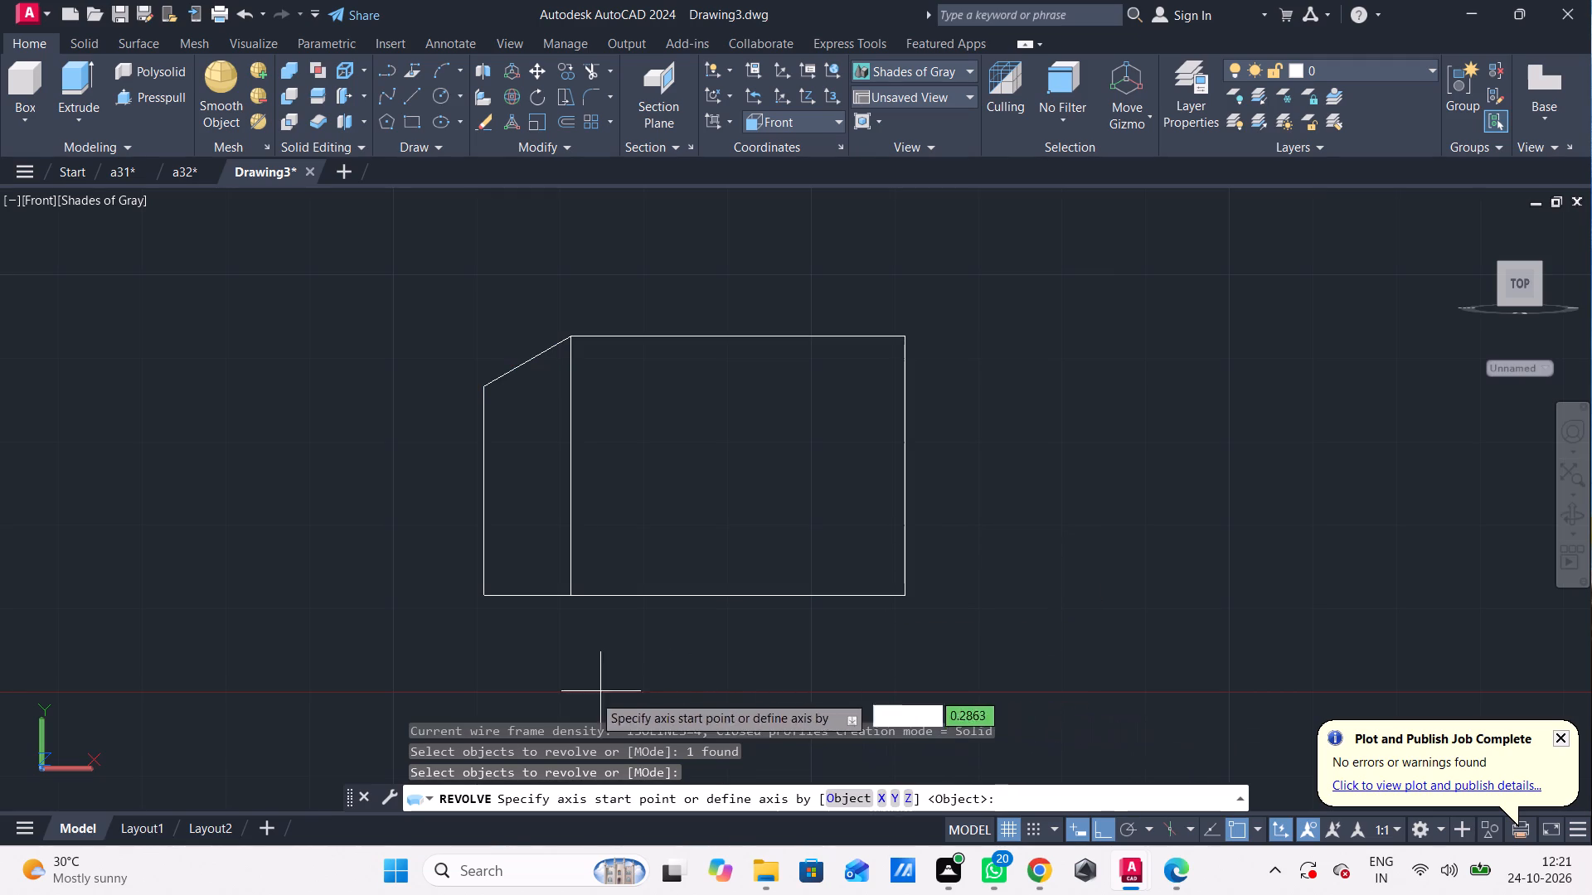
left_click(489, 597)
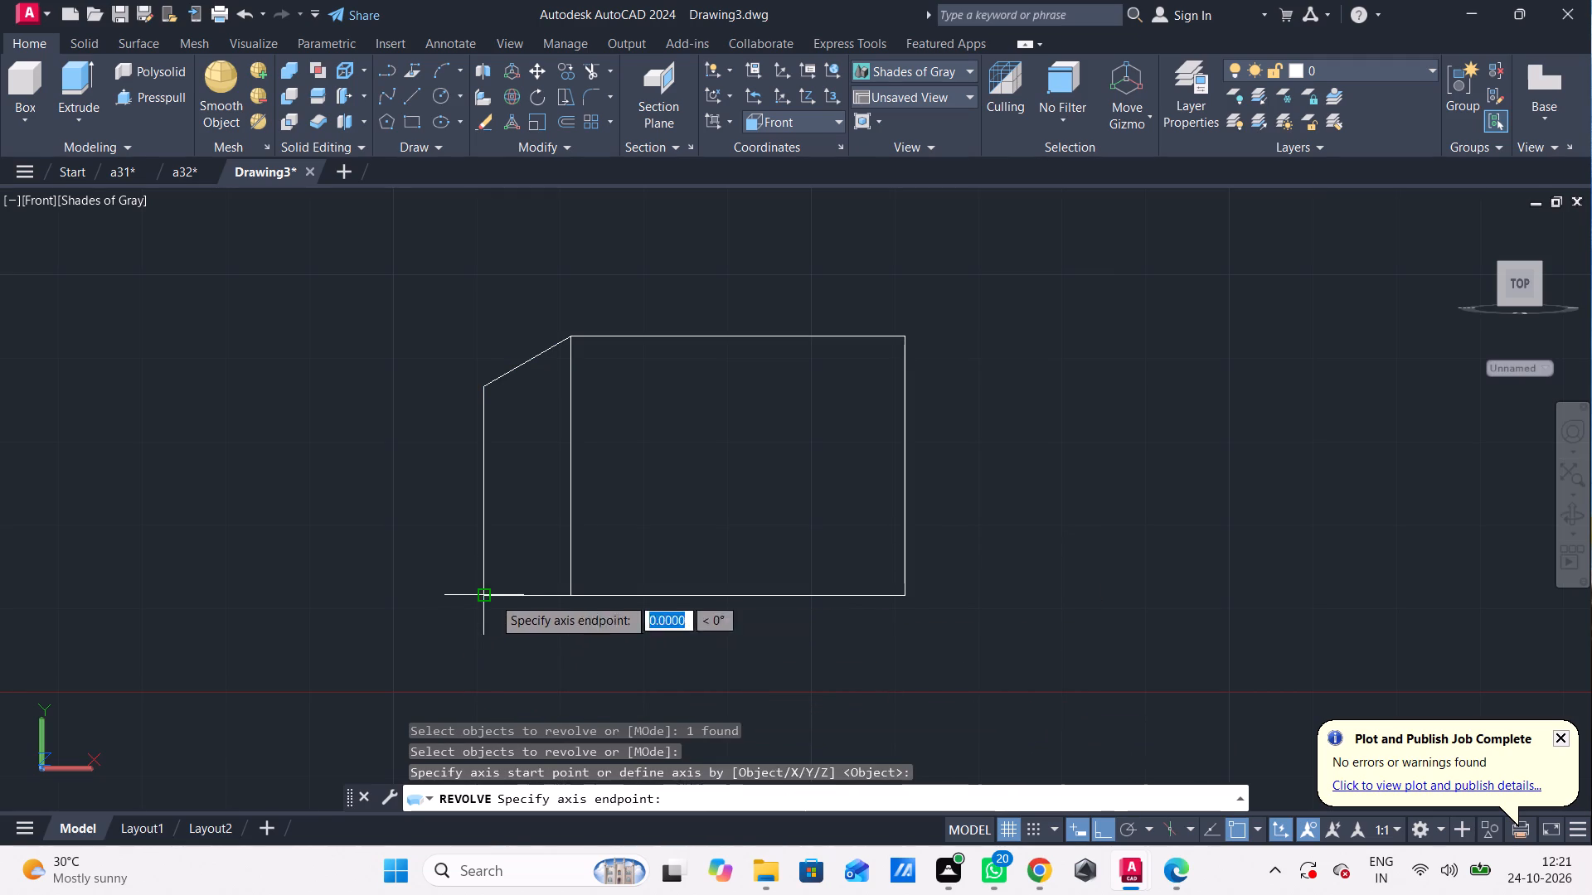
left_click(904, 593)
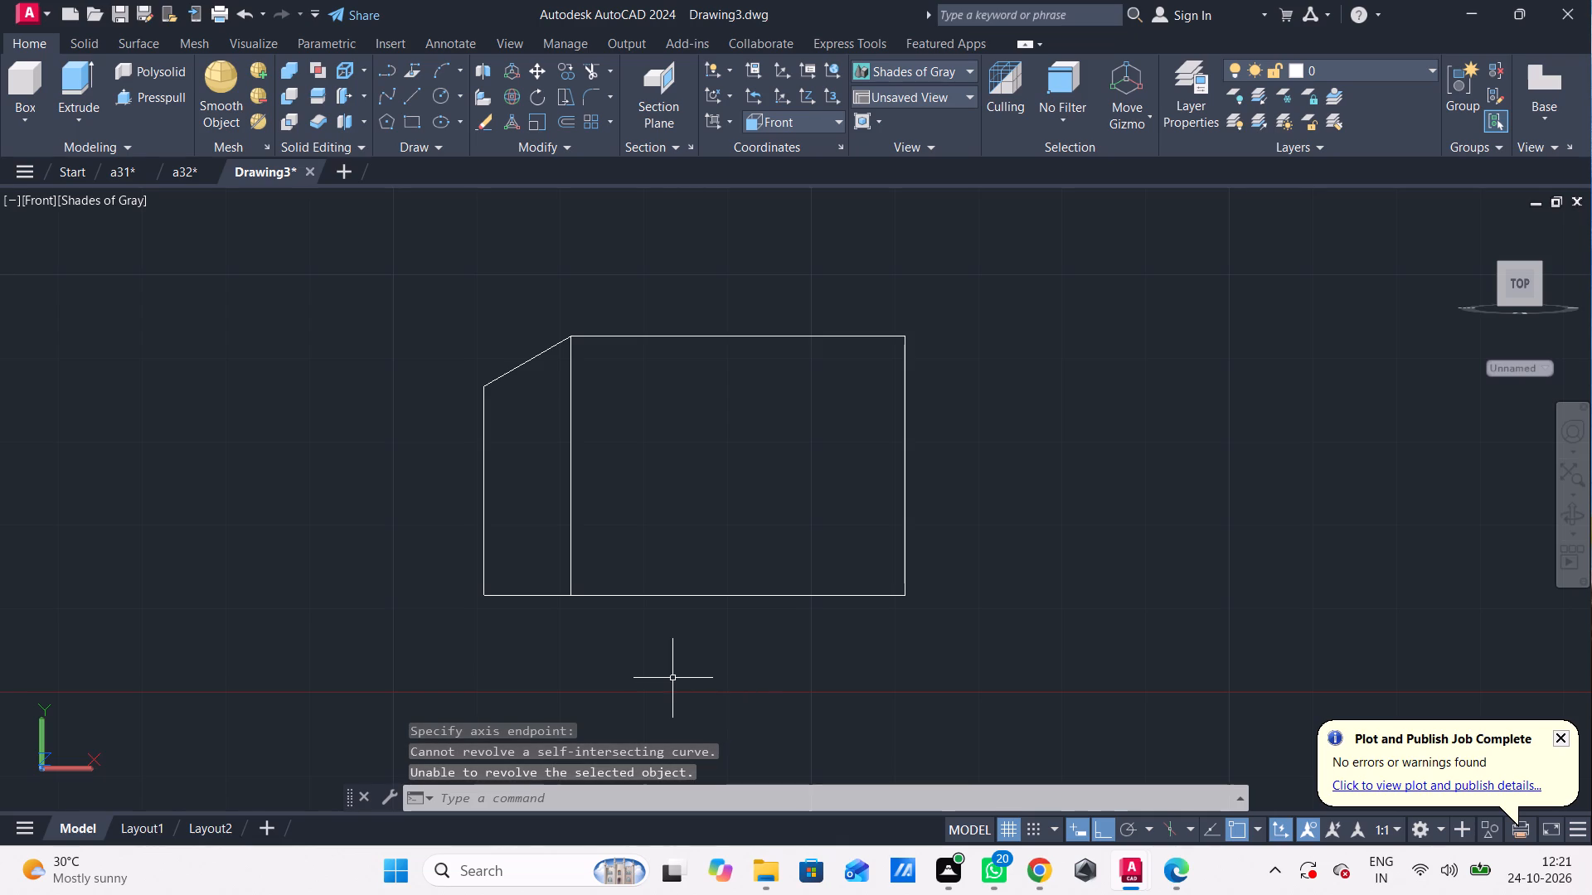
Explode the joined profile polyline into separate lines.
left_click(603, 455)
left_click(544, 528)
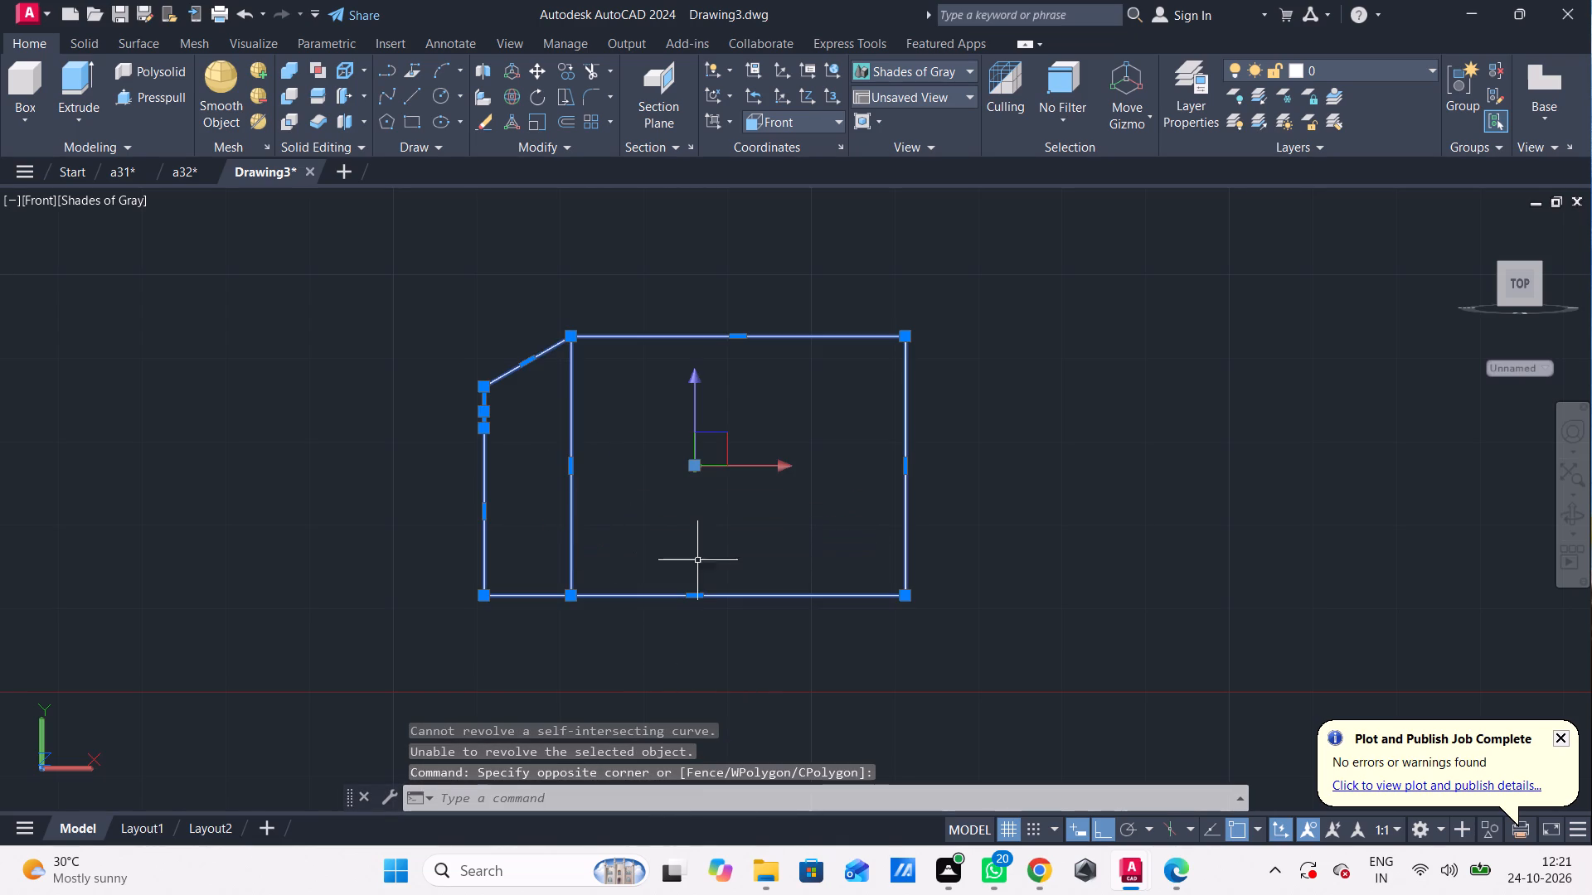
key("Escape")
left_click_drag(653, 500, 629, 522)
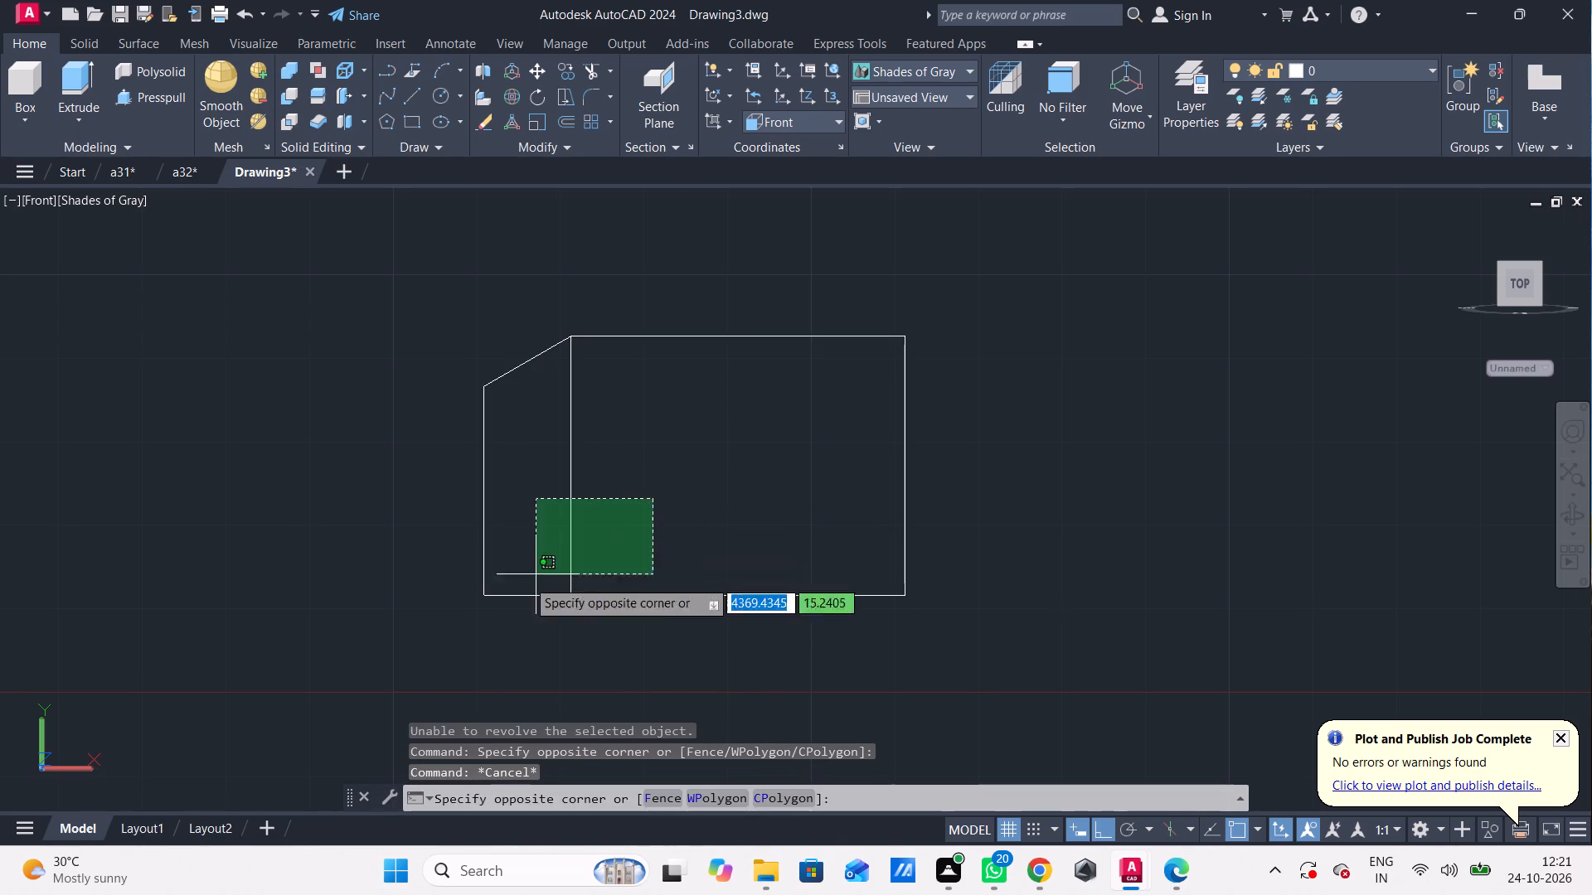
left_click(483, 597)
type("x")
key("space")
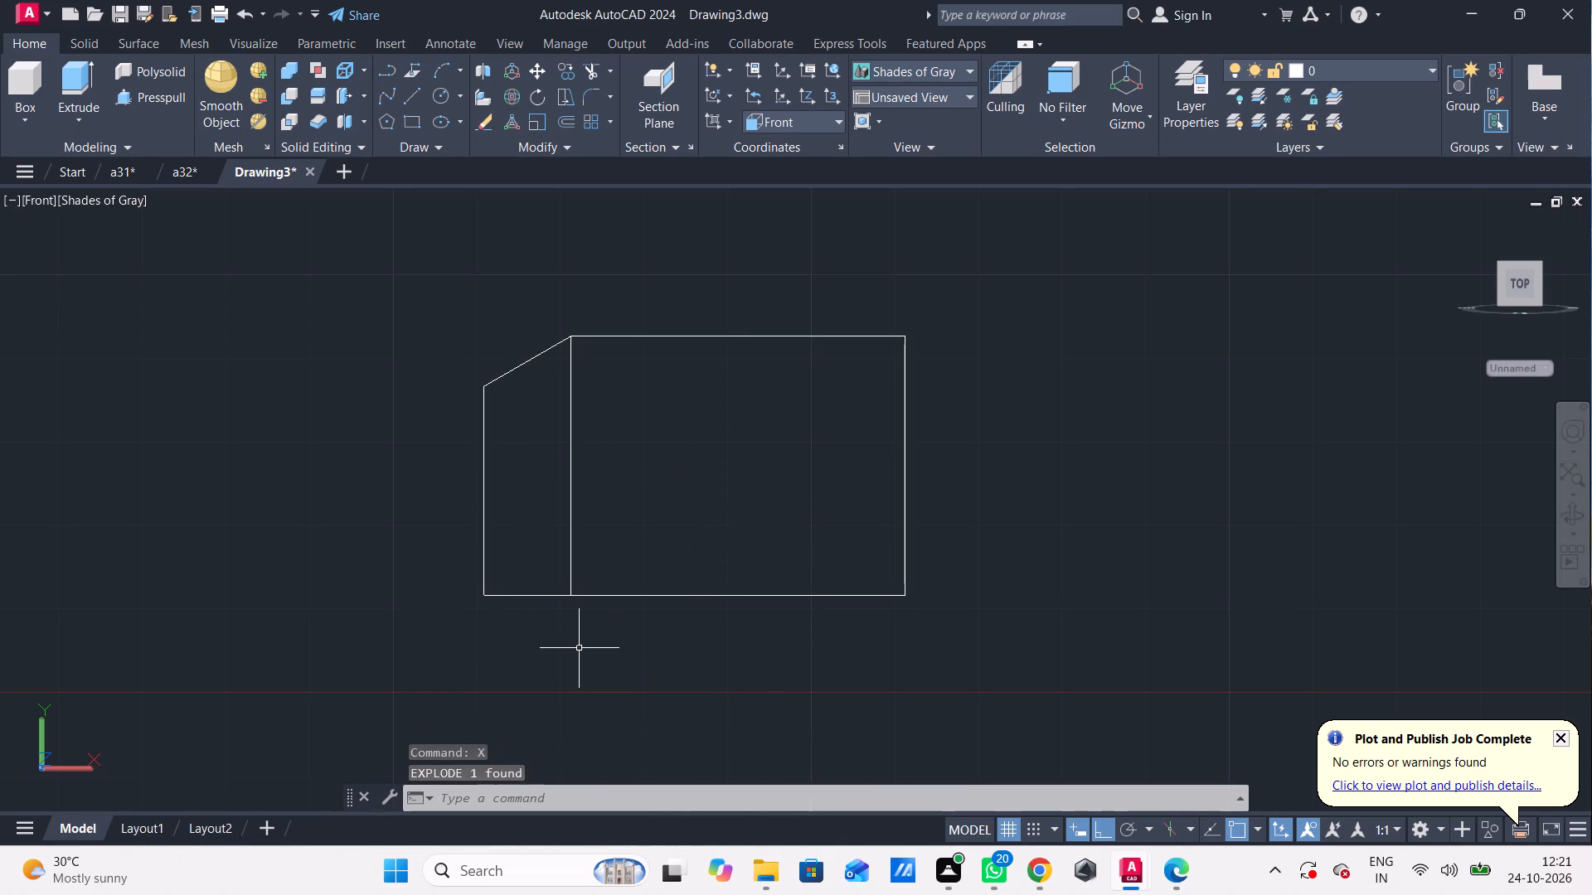
Delete the inner vertical line below the slanted segment's top end.
left_click(595, 495)
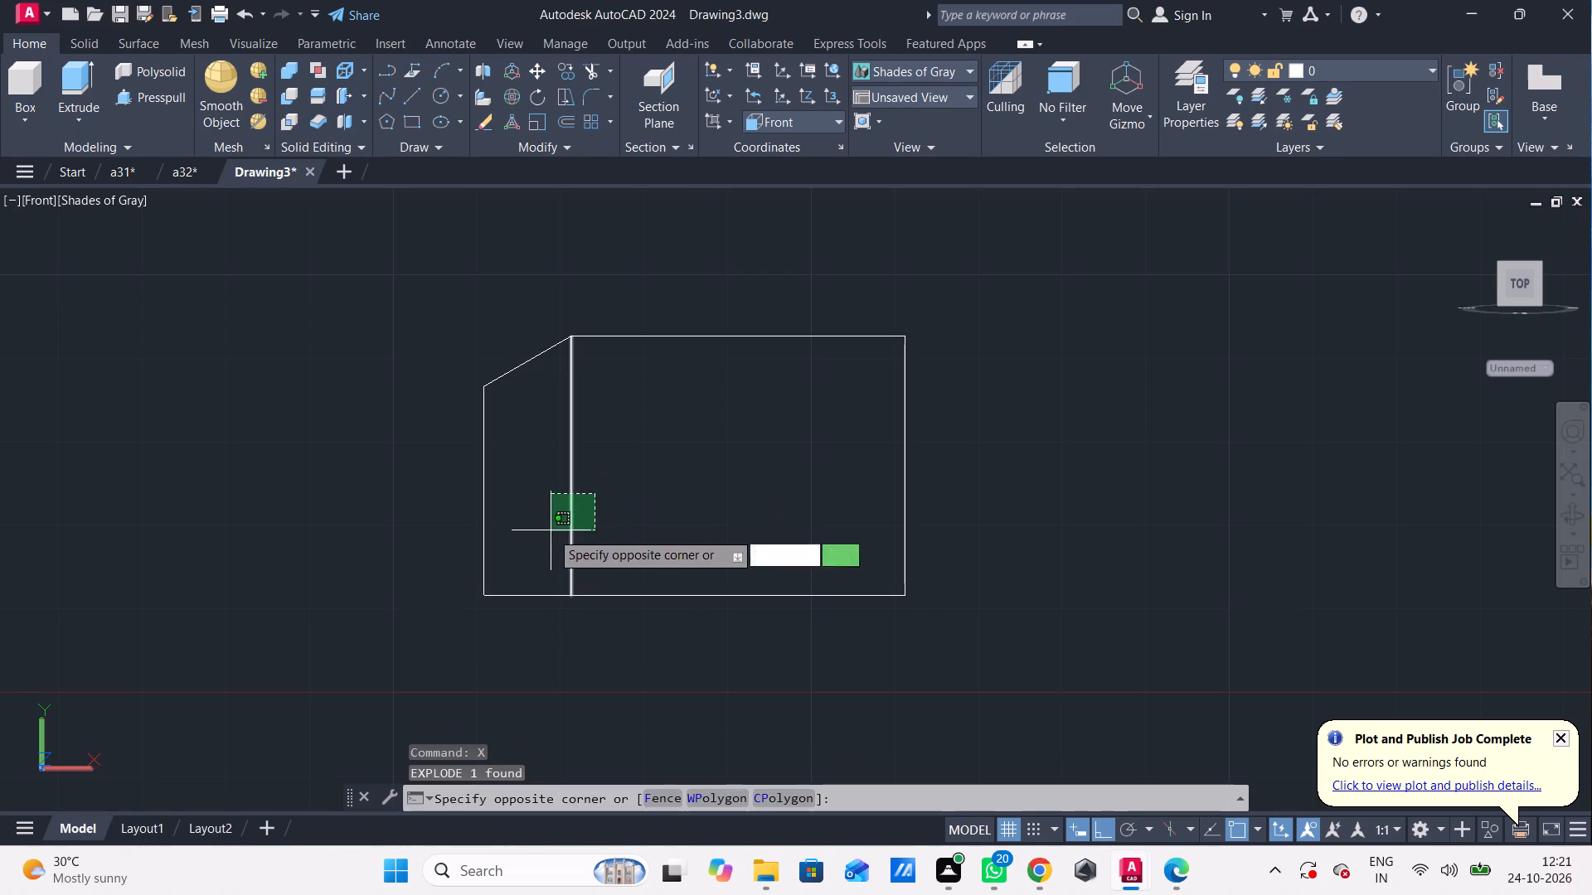
left_click(548, 533)
key("Delete")
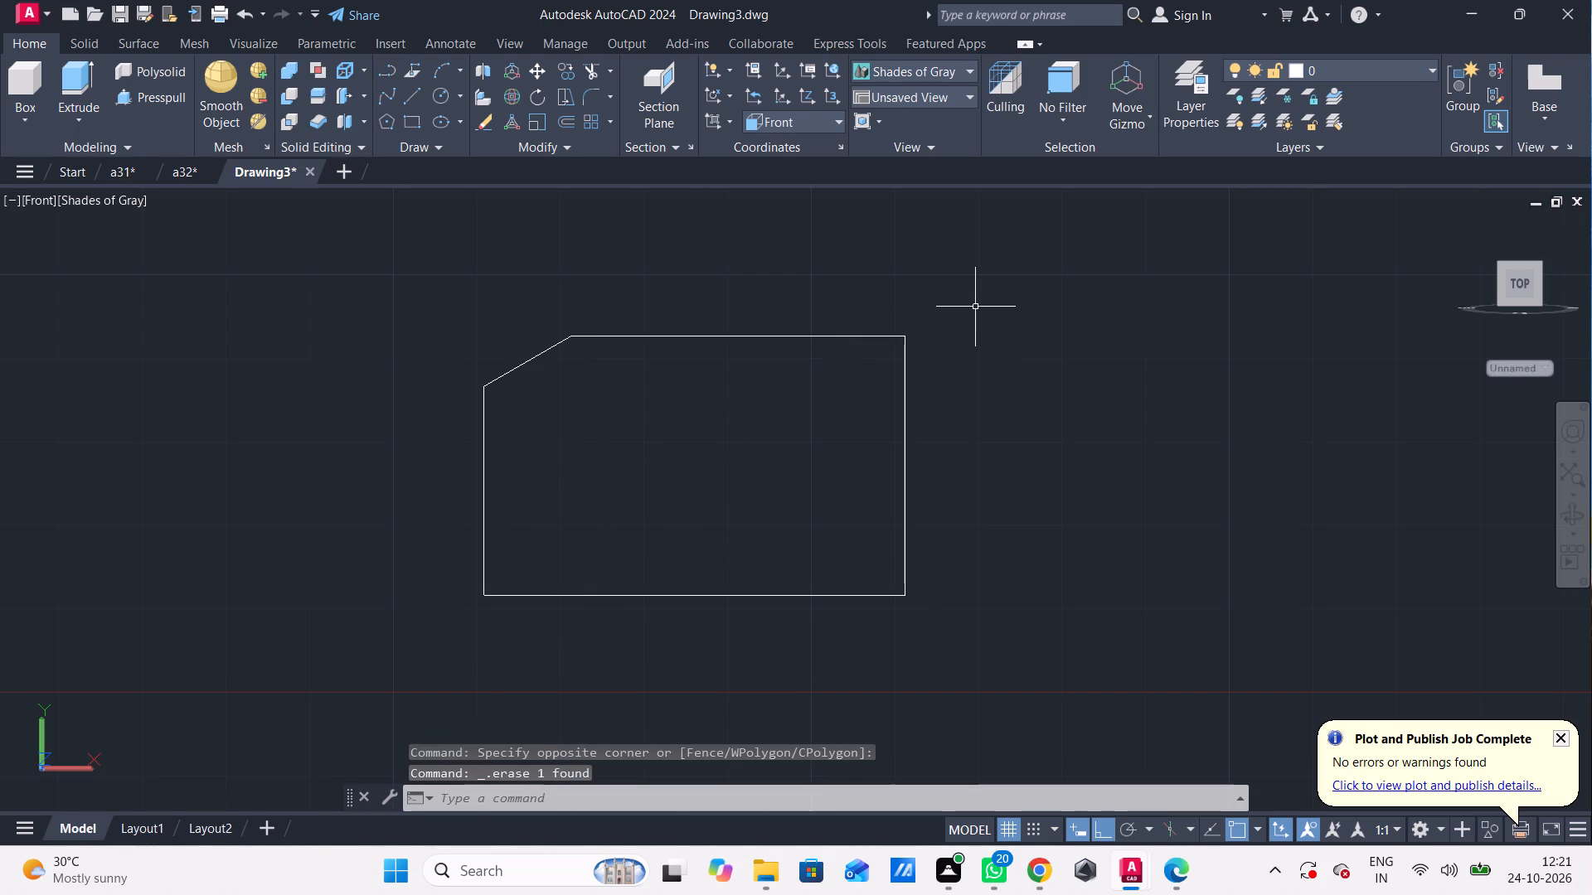
Join the remaining outer profile lines into one closed polyline.
left_click_drag(977, 309, 976, 325)
left_click(391, 656)
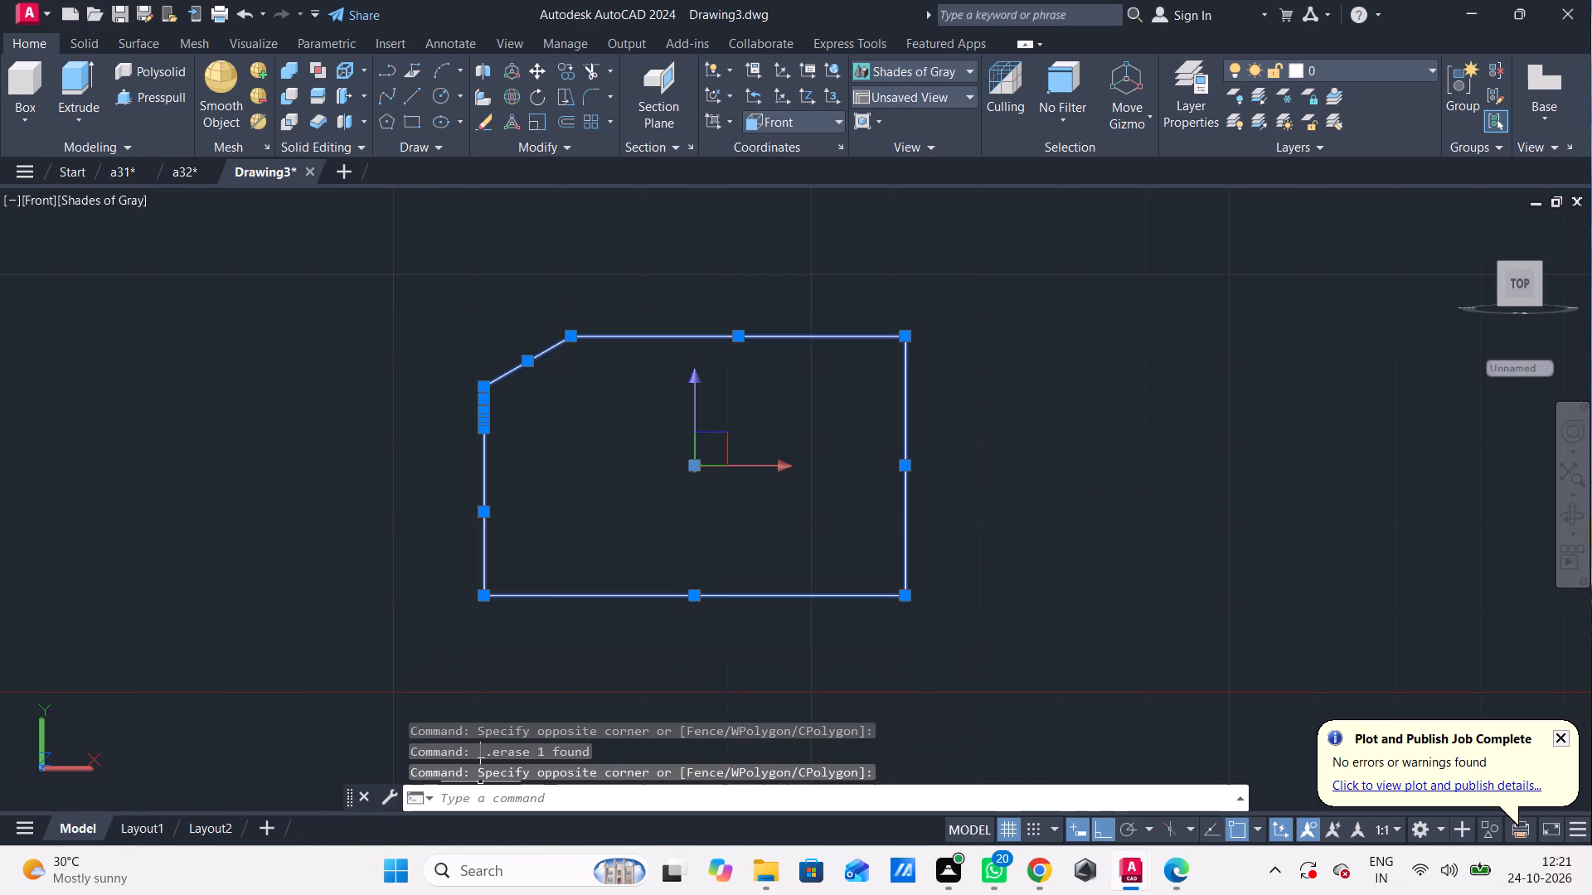
key("j")
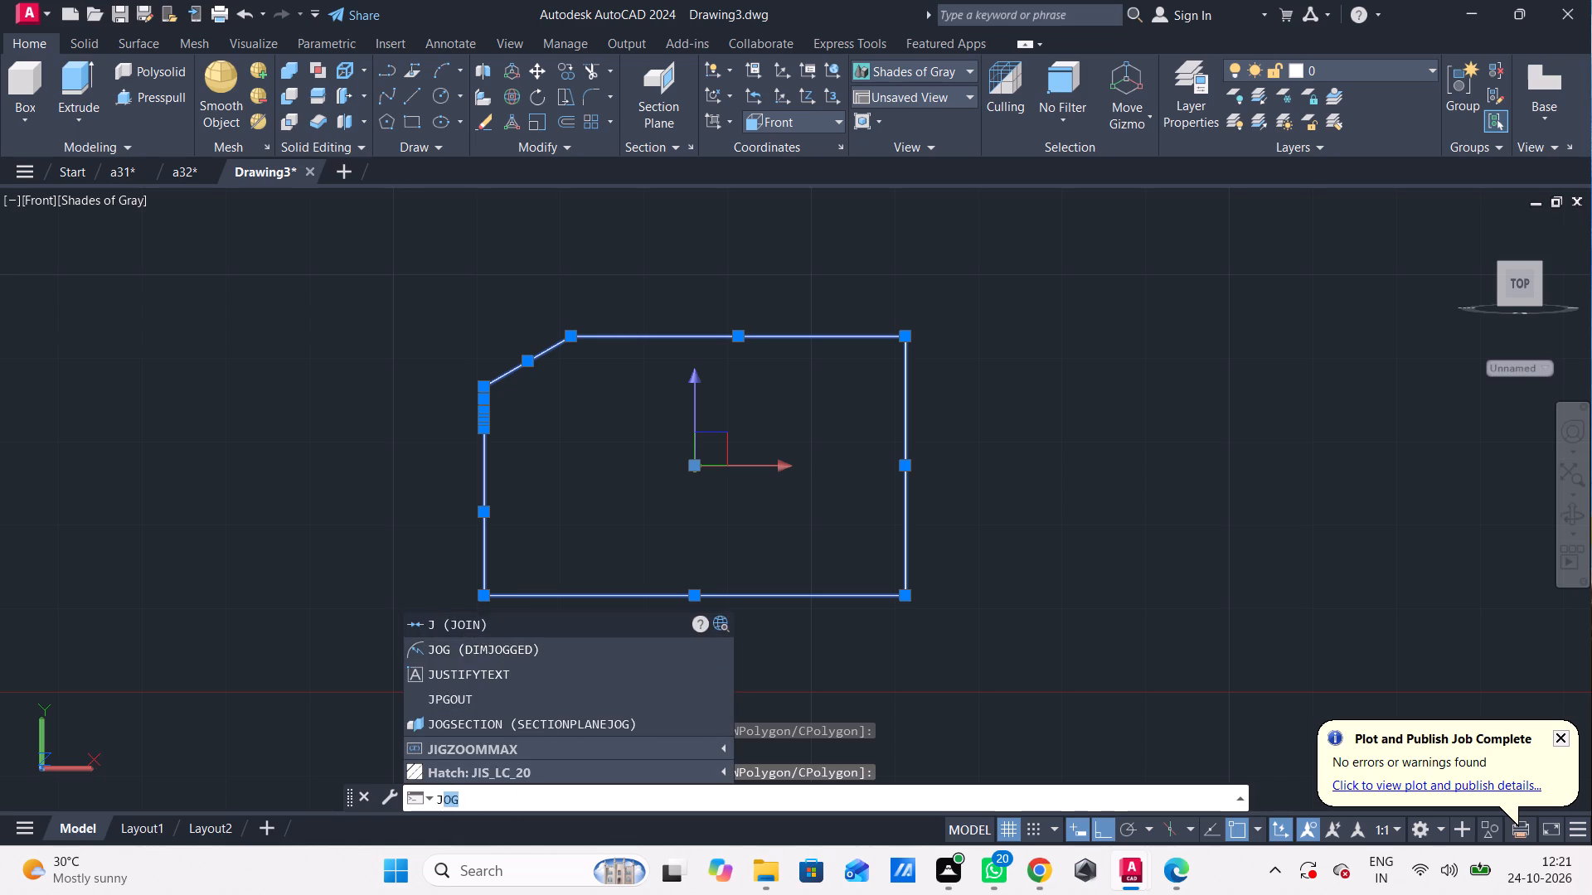
left_click(508, 629)
Revolve the closed profile a full 360° about its base line, from one end of the base to the other.
left_click(170, 102)
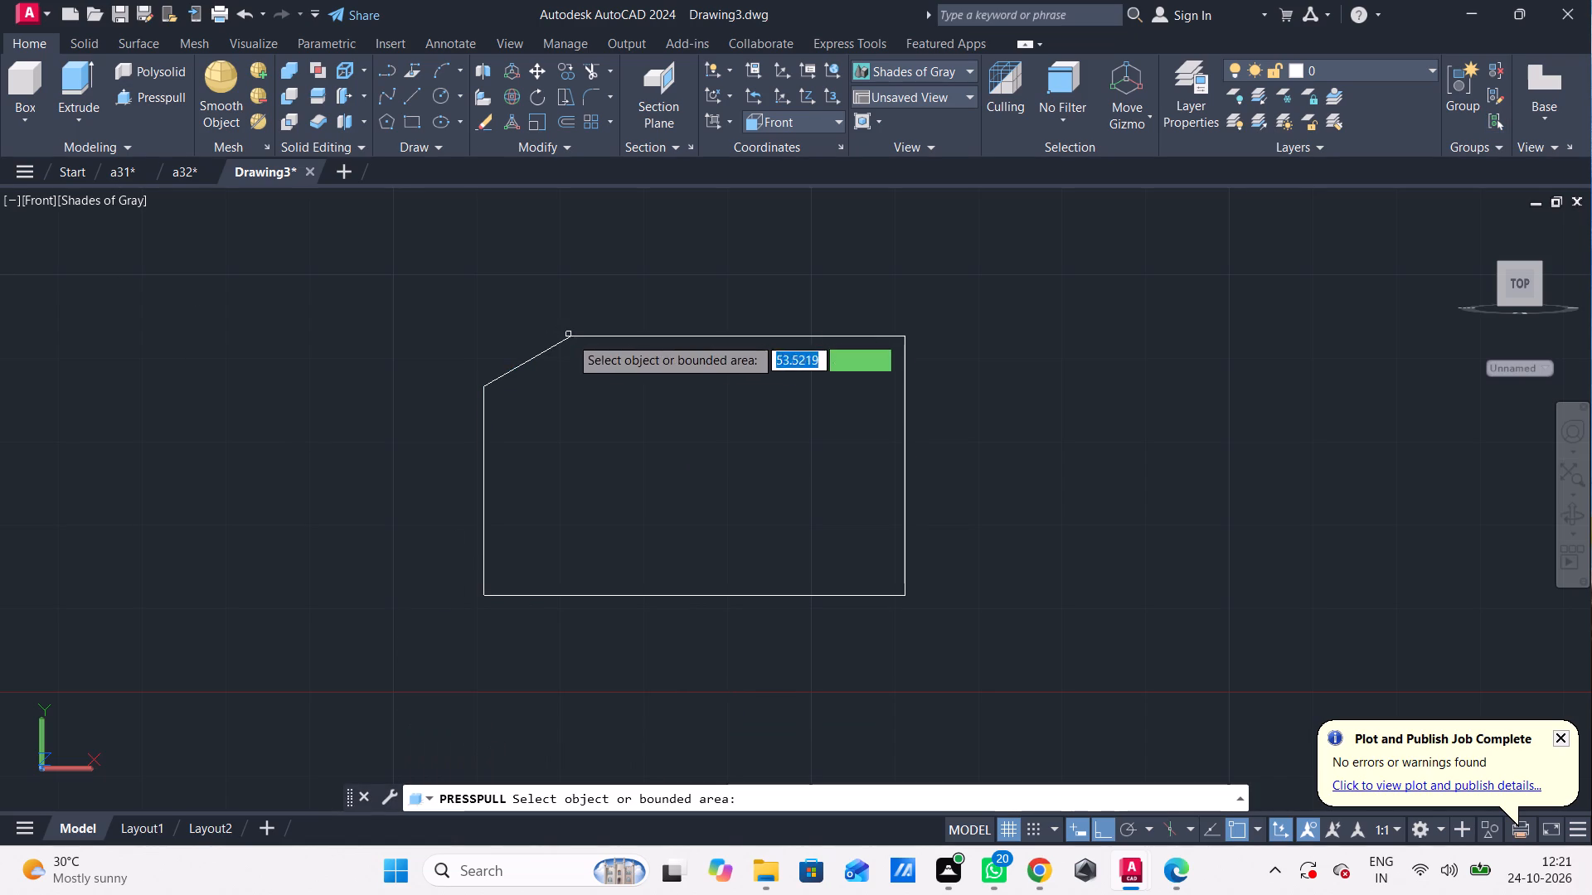
key("Escape")
type("re")
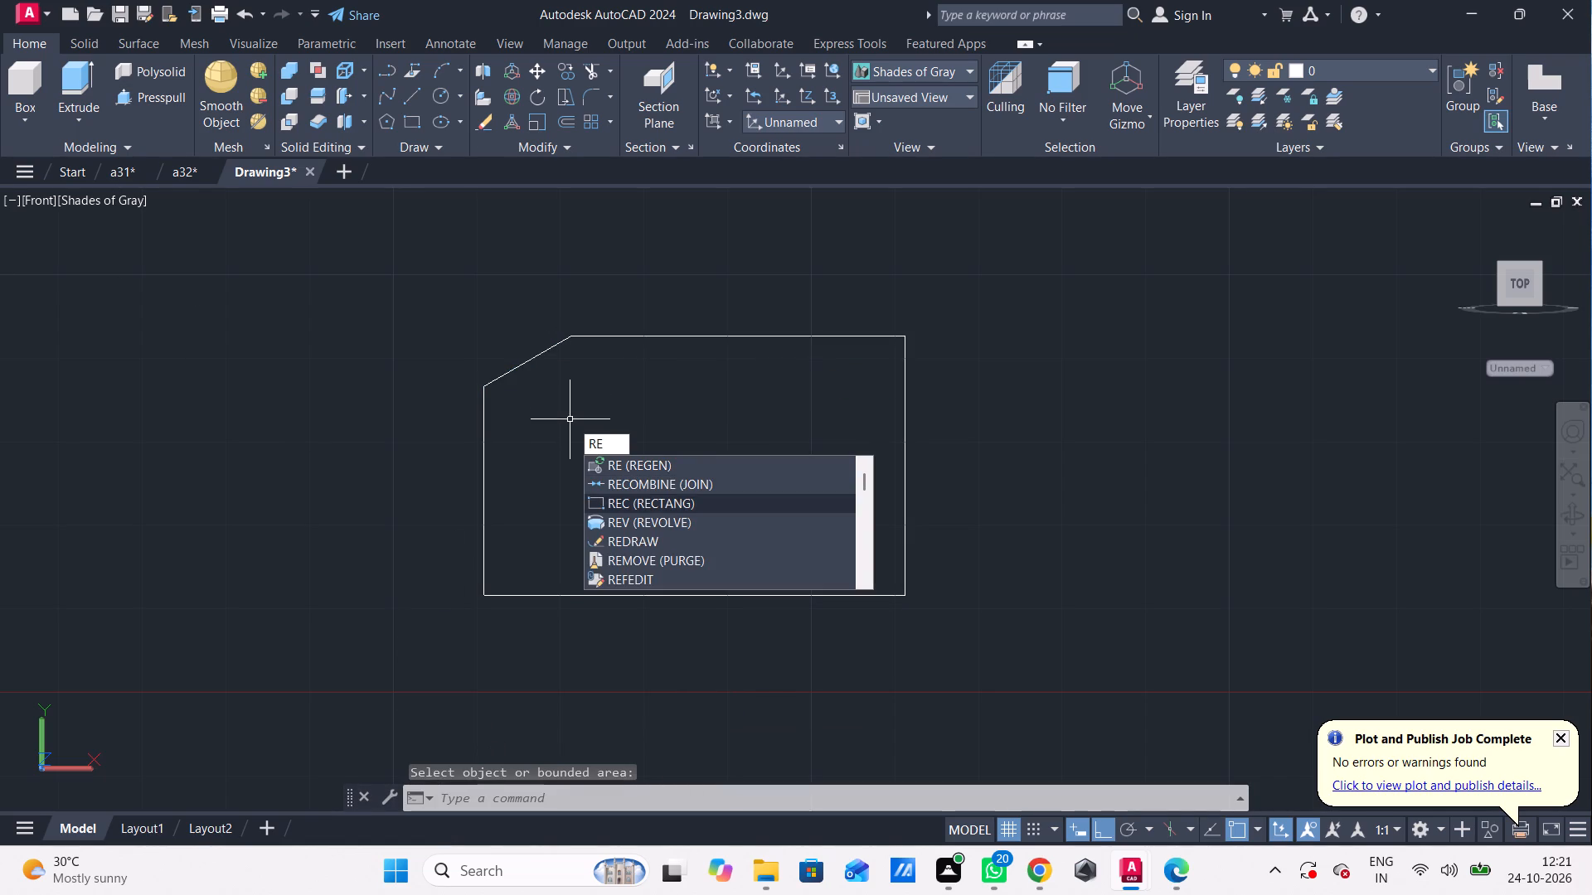
left_click(657, 515)
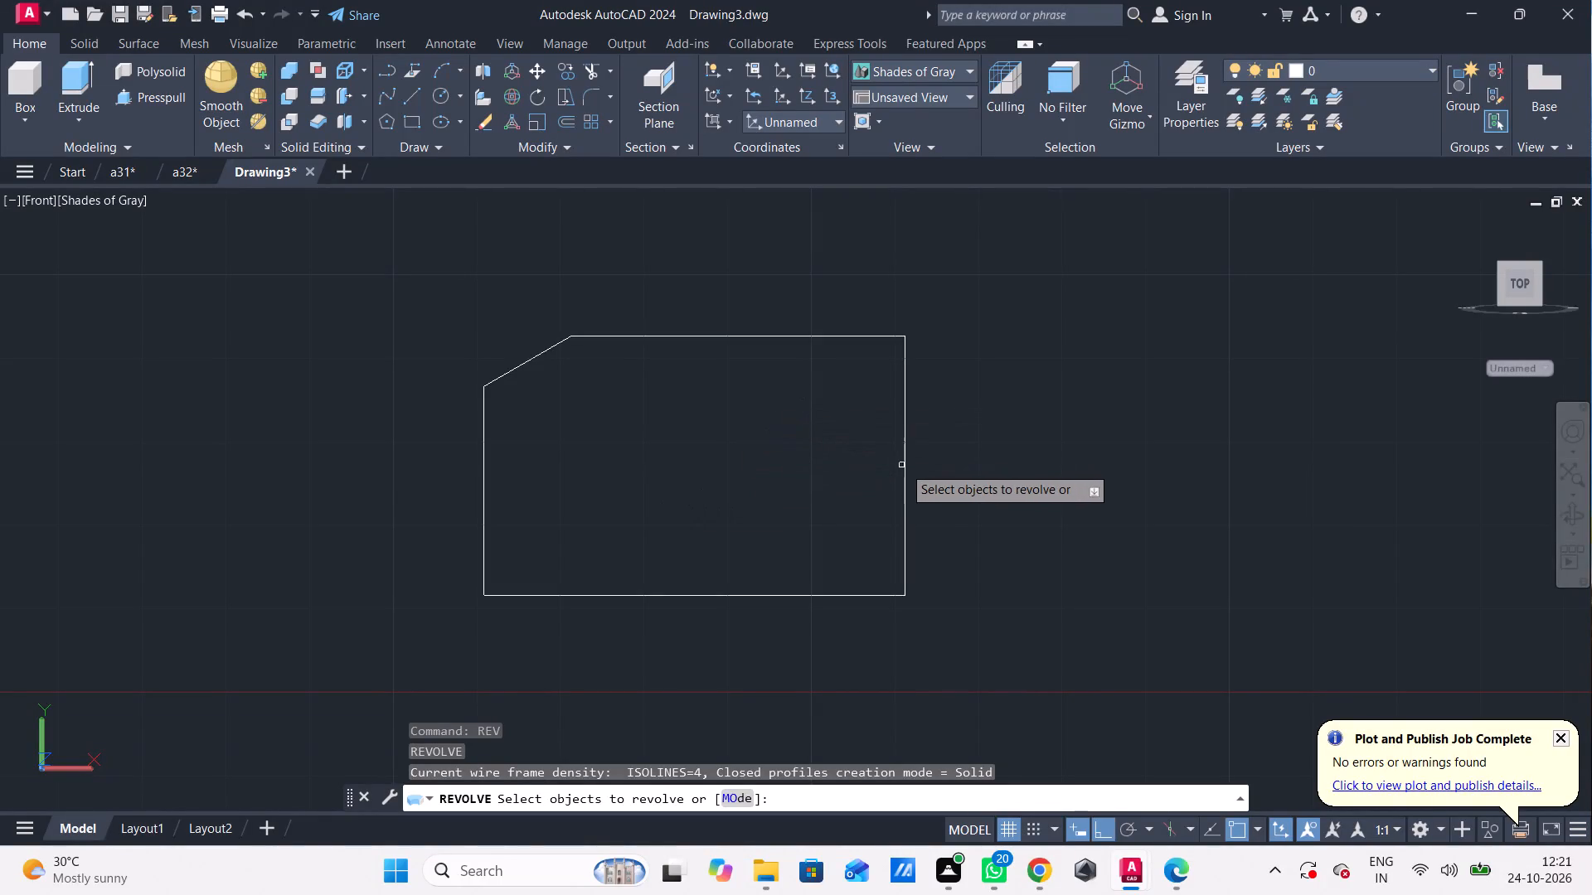
left_click(907, 474)
key("space")
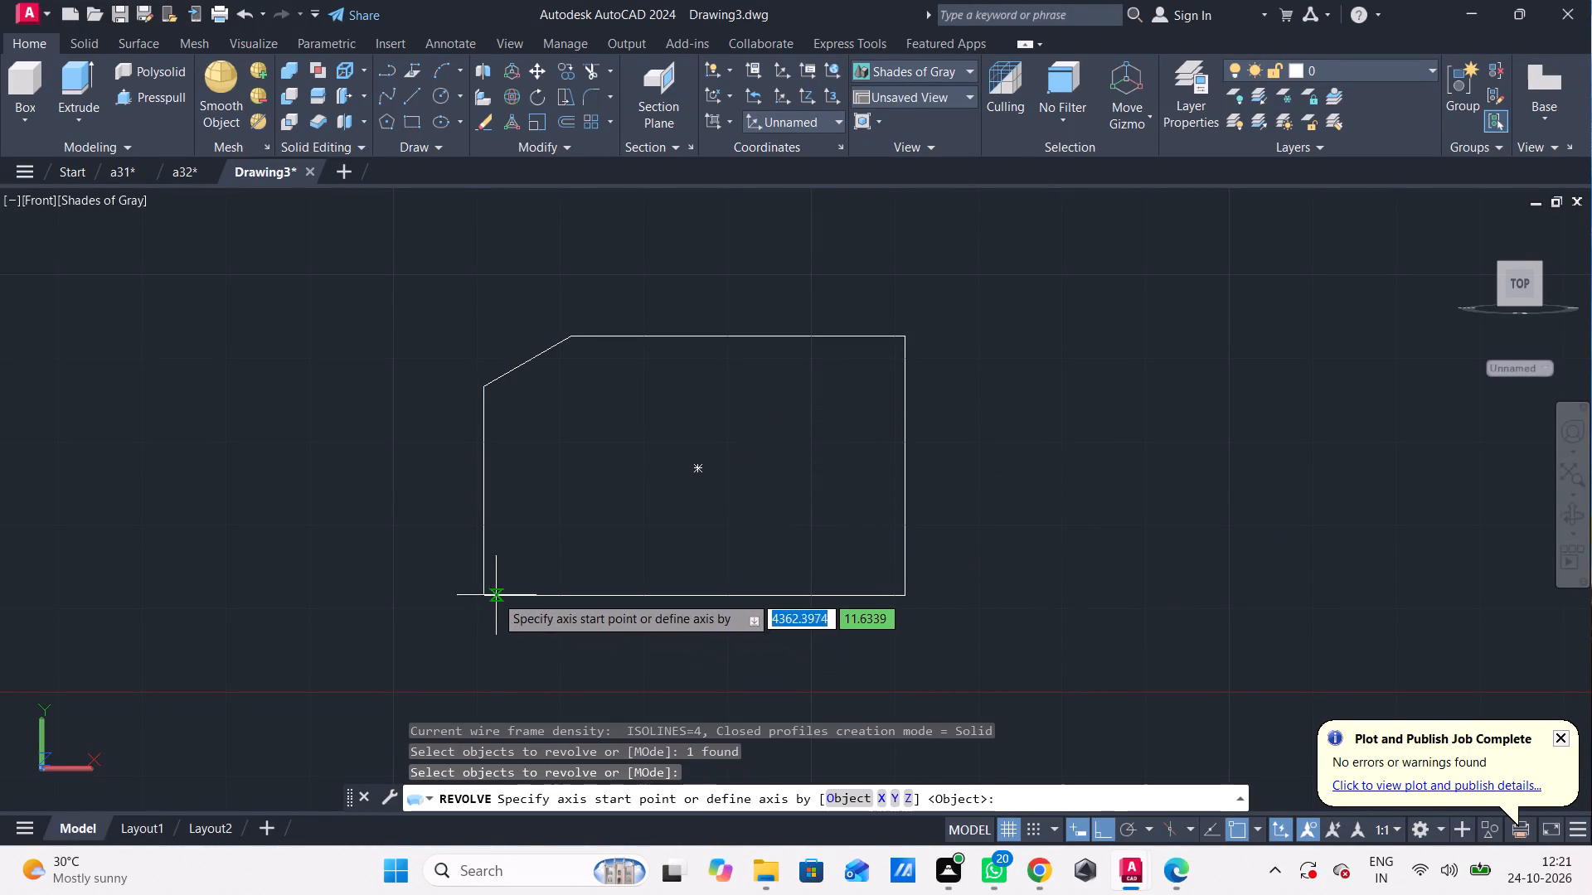
left_click(492, 595)
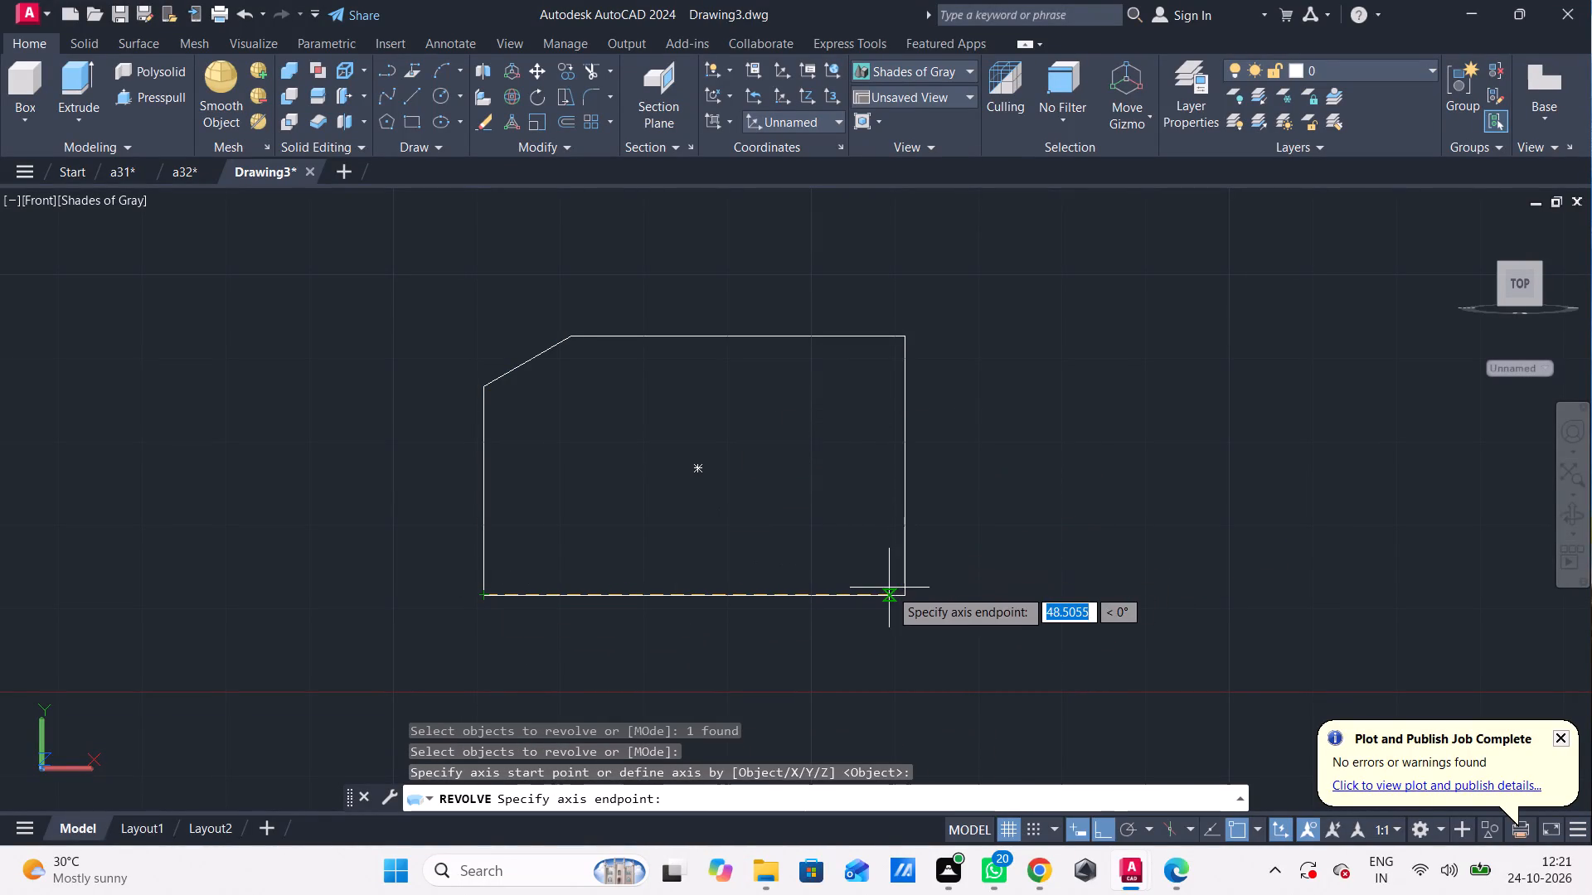
left_click(900, 592)
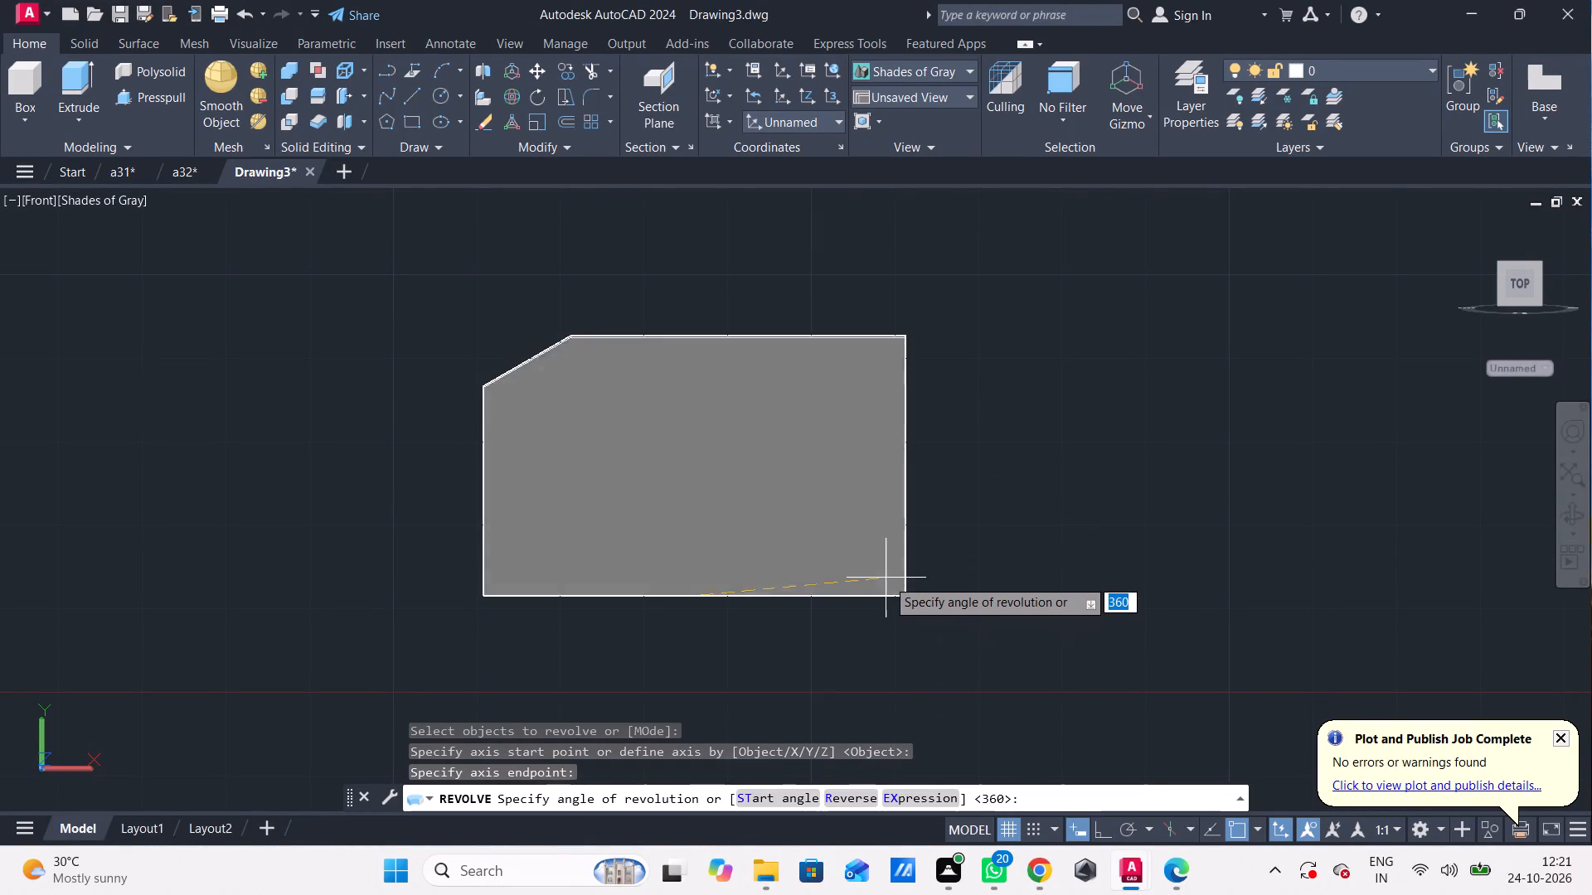
scroll(886, 577, "down", 2)
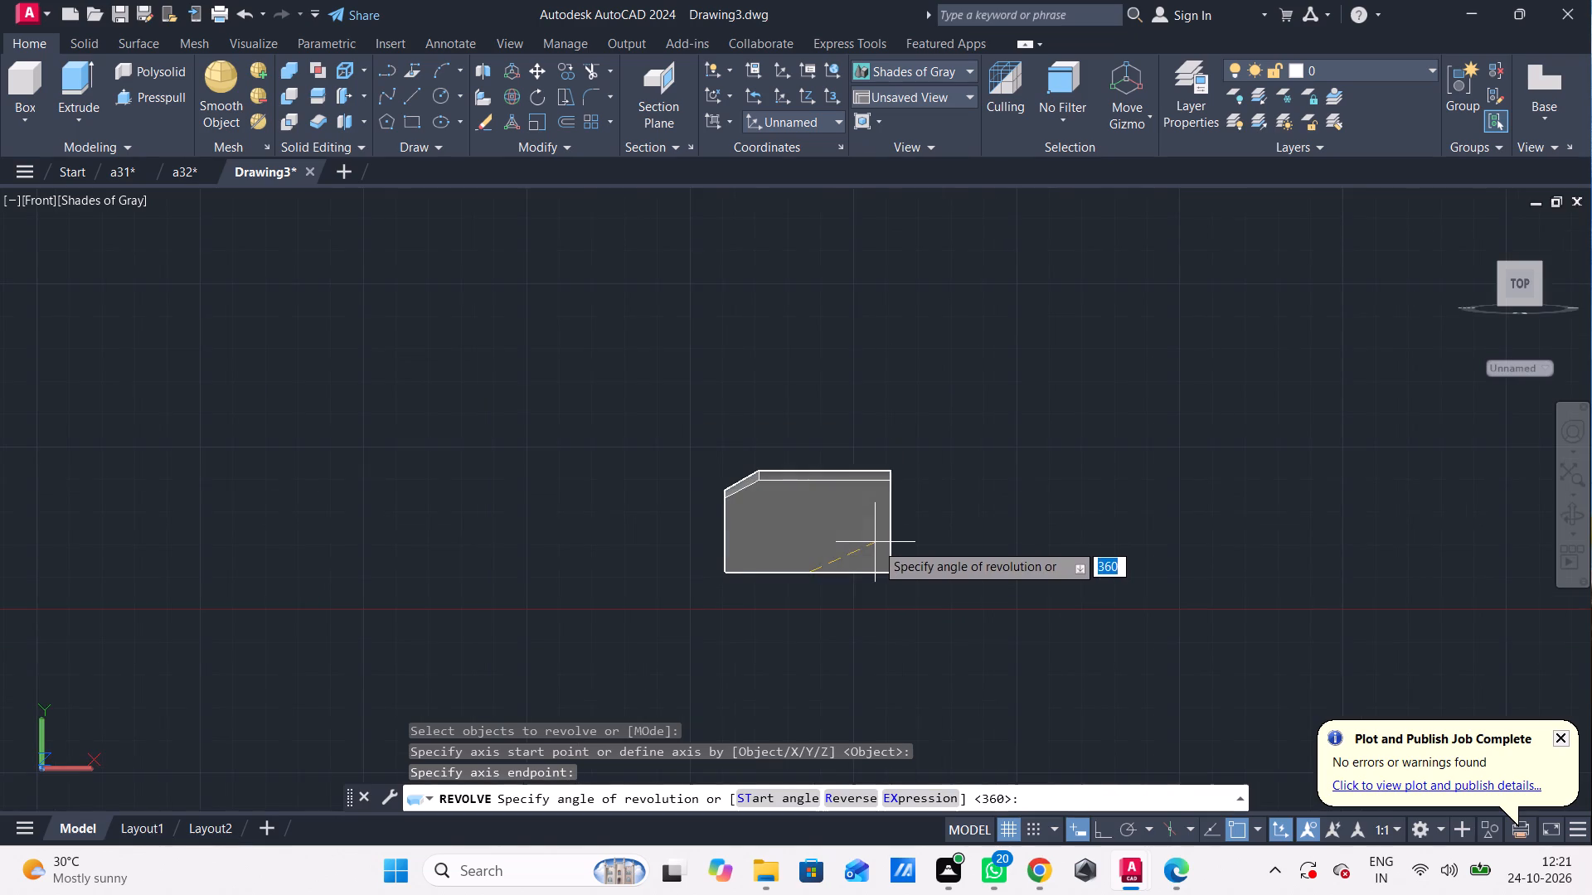
middle_click_drag(876, 543, 861, 463)
middle_click_drag(860, 463, 880, 489, "shift")
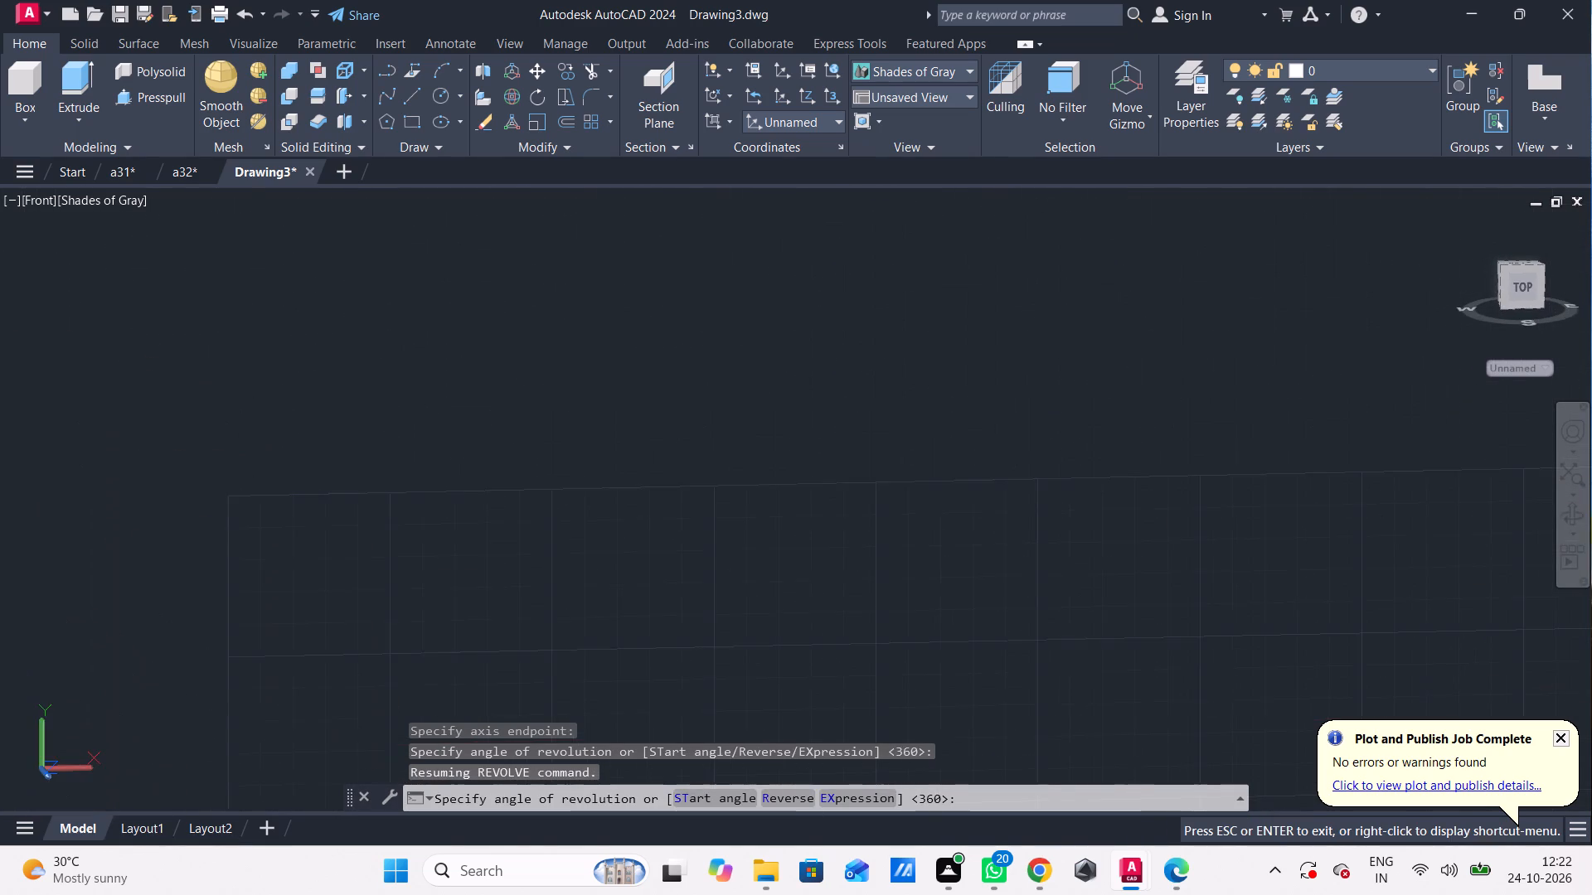
middle_click_drag(880, 489, 879, 489, "shift")
scroll(875, 489, "down", 1)
middle_click_drag(875, 499, 865, 431)
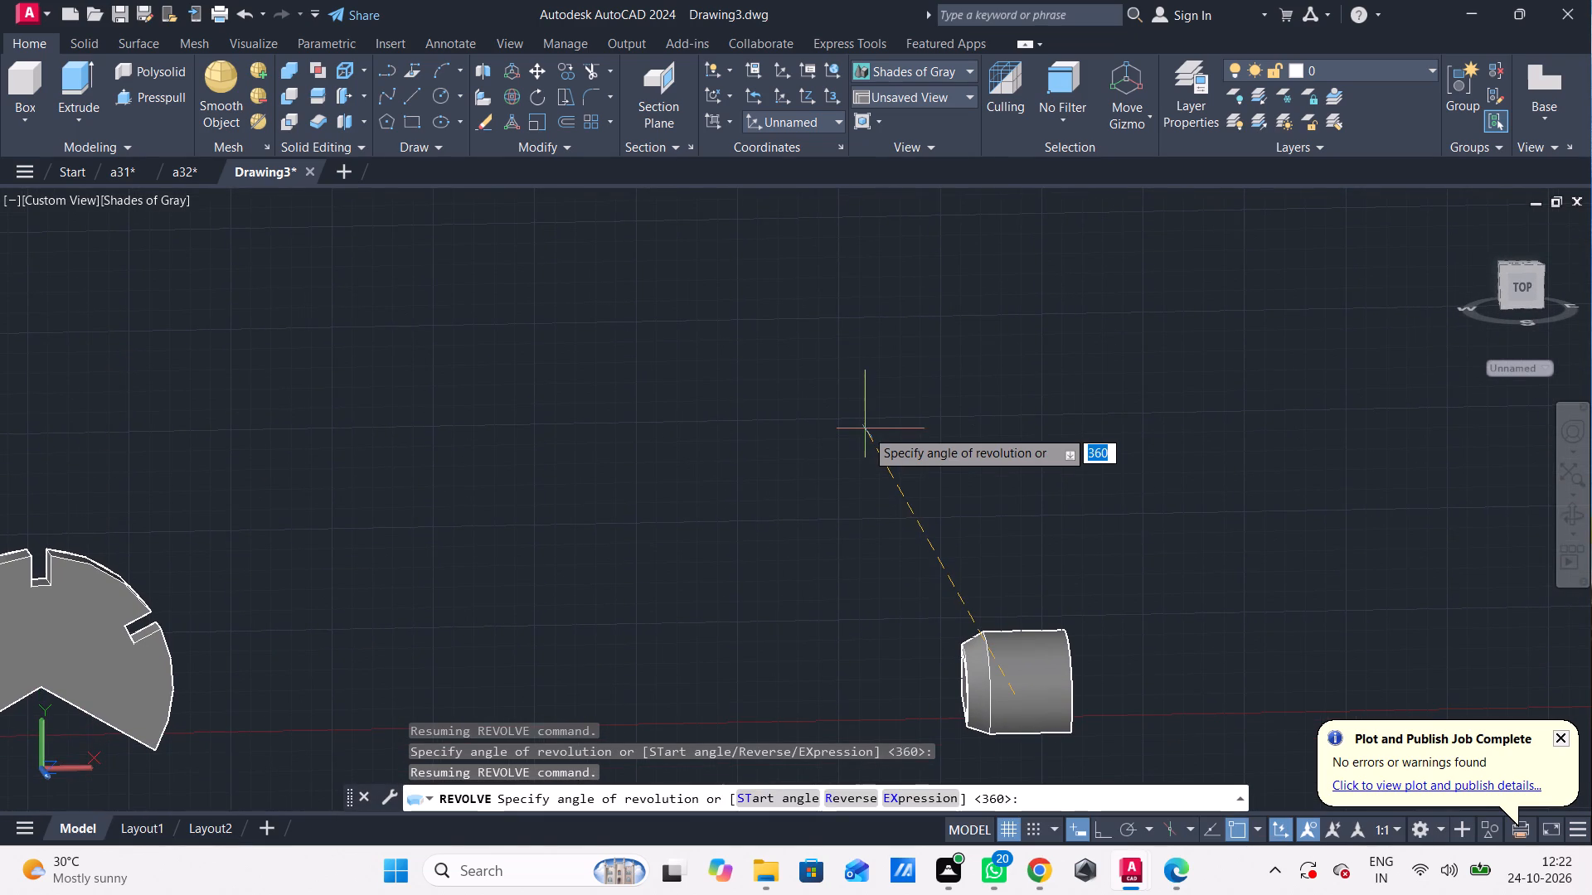
type("360")
key("Return")
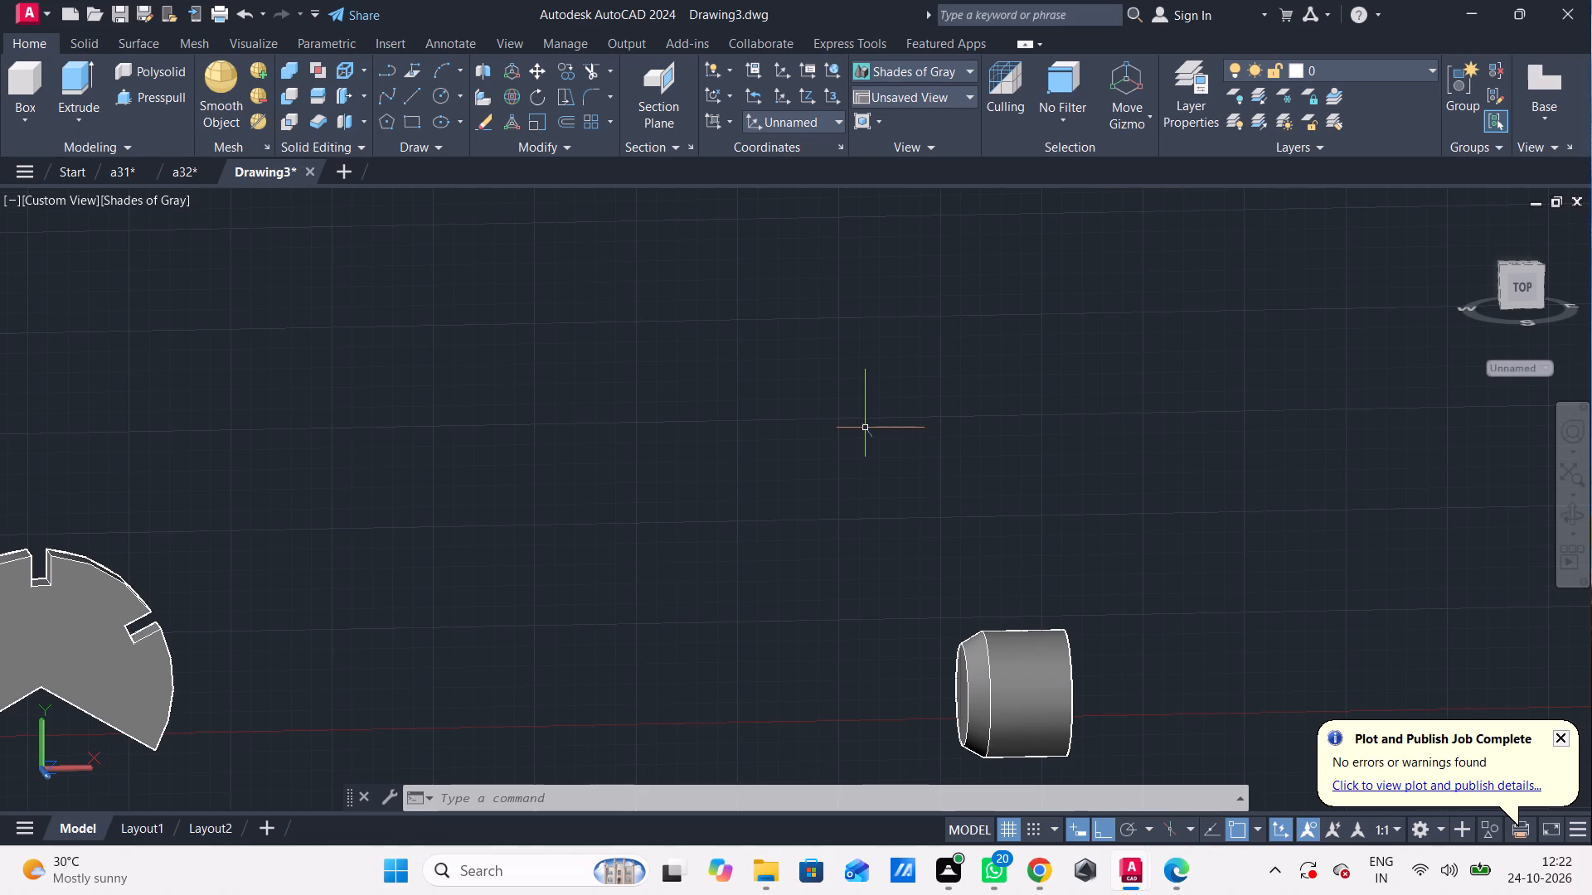
Examine the revolved solid from the side of its tapered end face.
middle_click_drag(912, 647, 927, 638, "shift")
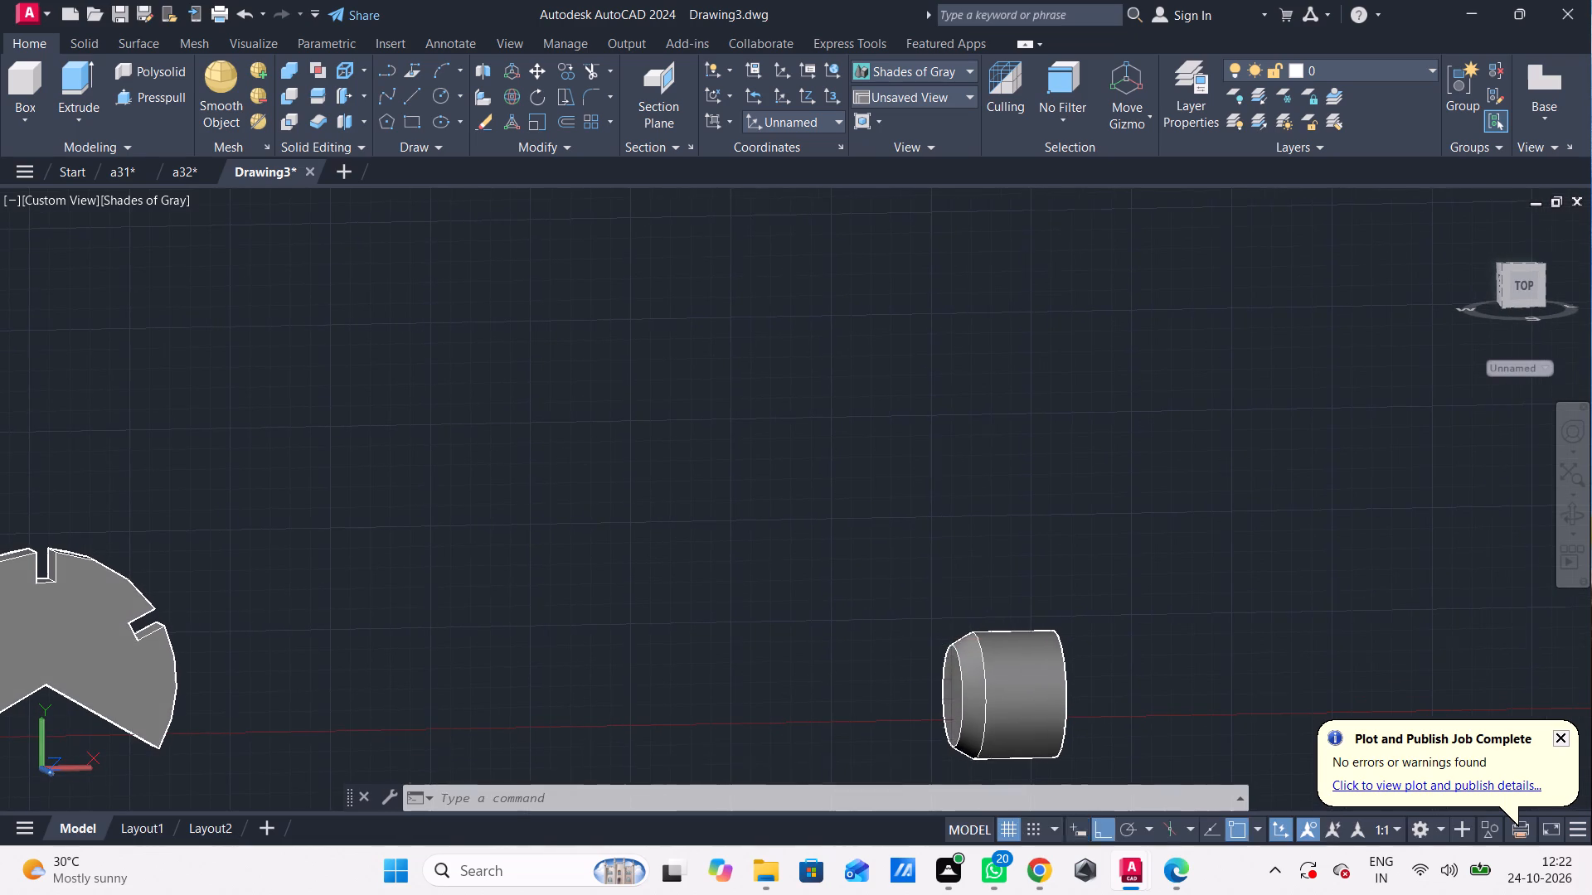
middle_click_drag(927, 638, 928, 638, "shift")
middle_click_drag(957, 670, 842, 574)
middle_click_drag(790, 568, 834, 578, "shift")
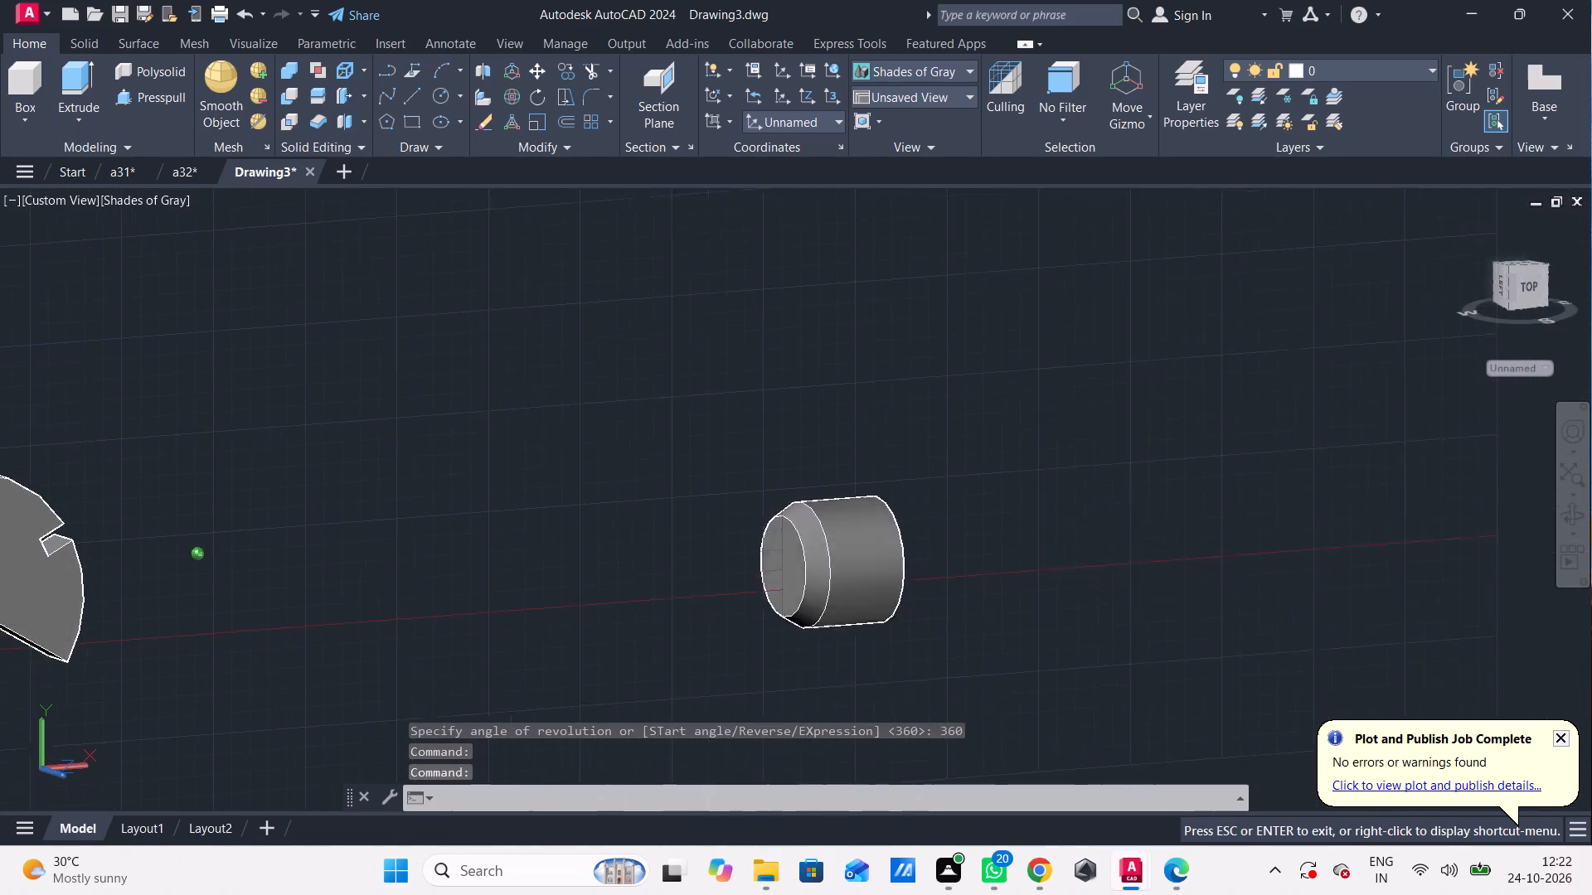
middle_click_drag(834, 578, 993, 568, "shift")
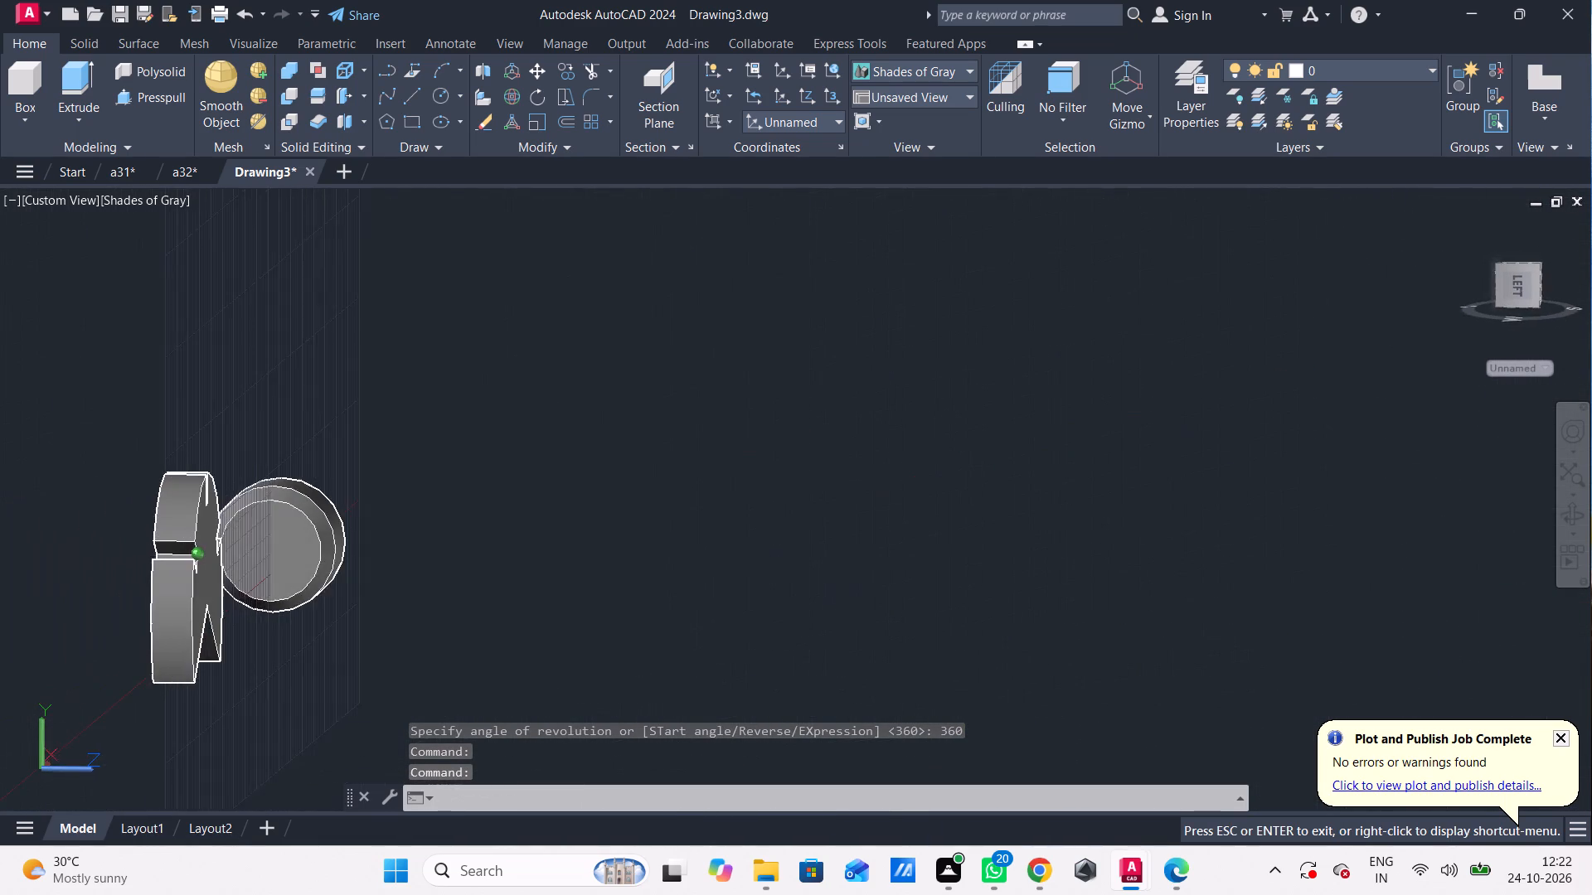
middle_click_drag(993, 568, 977, 576, "shift")
scroll(222, 610, "up", 3)
middle_click_drag(240, 566, 306, 618)
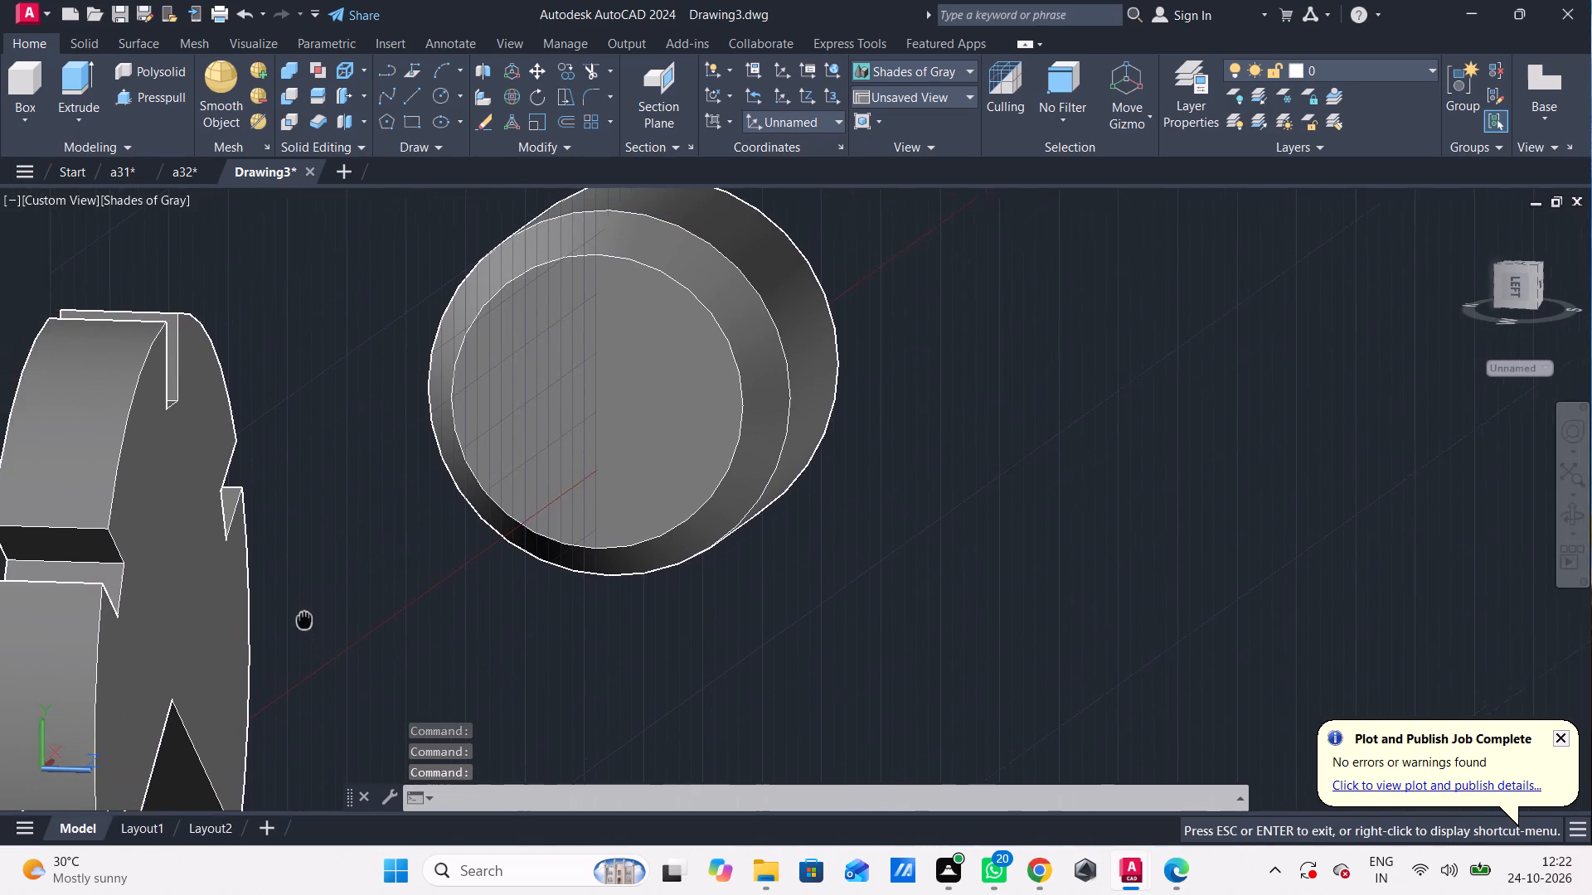
middle_click_drag(306, 618, 332, 632)
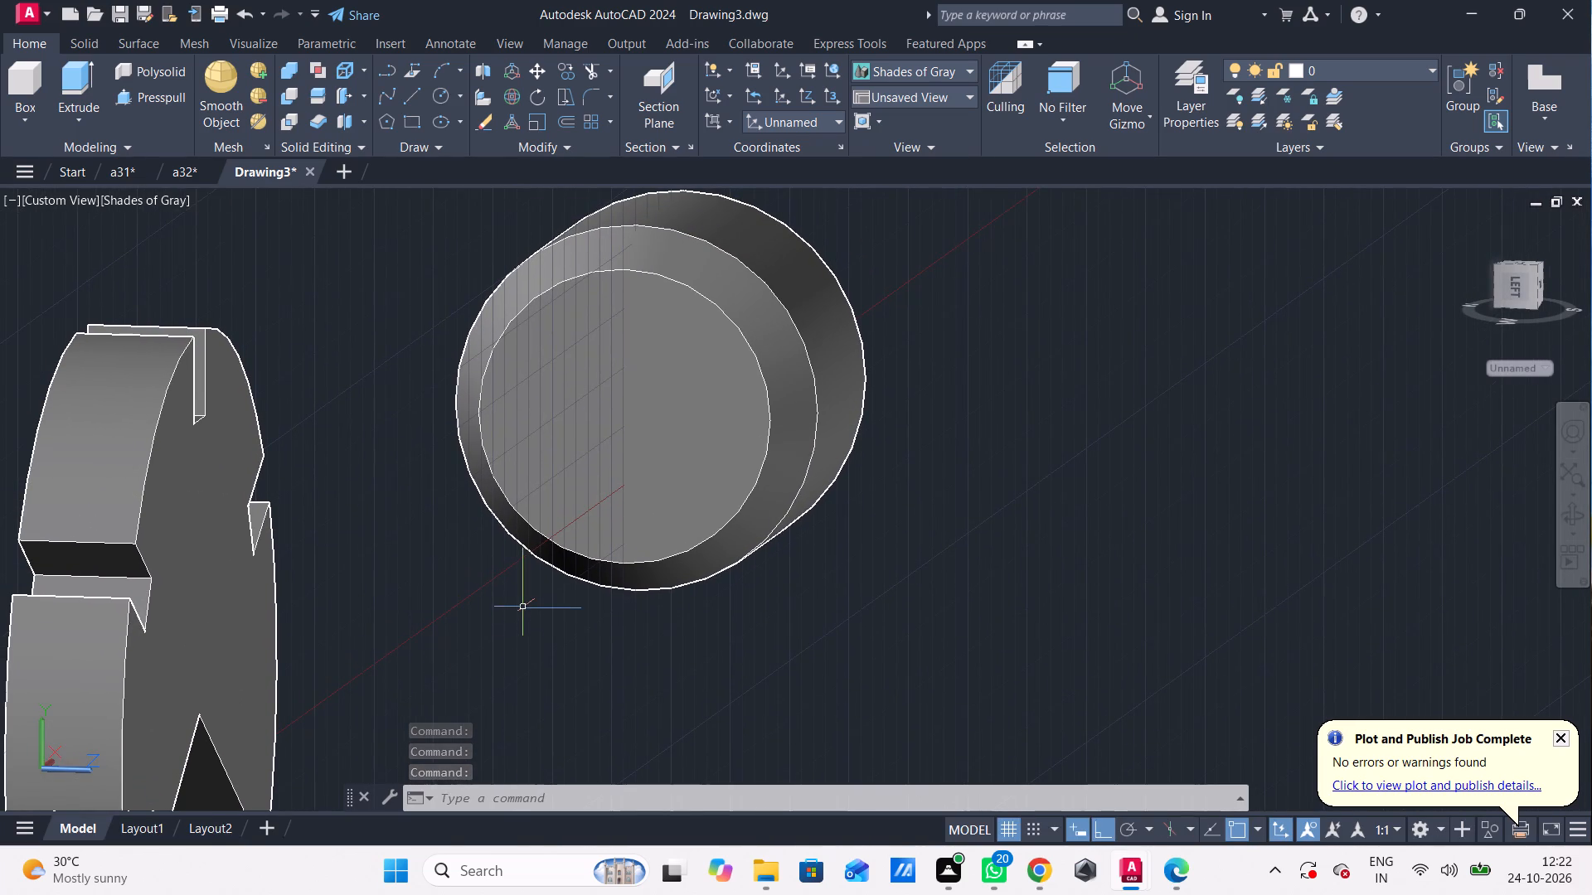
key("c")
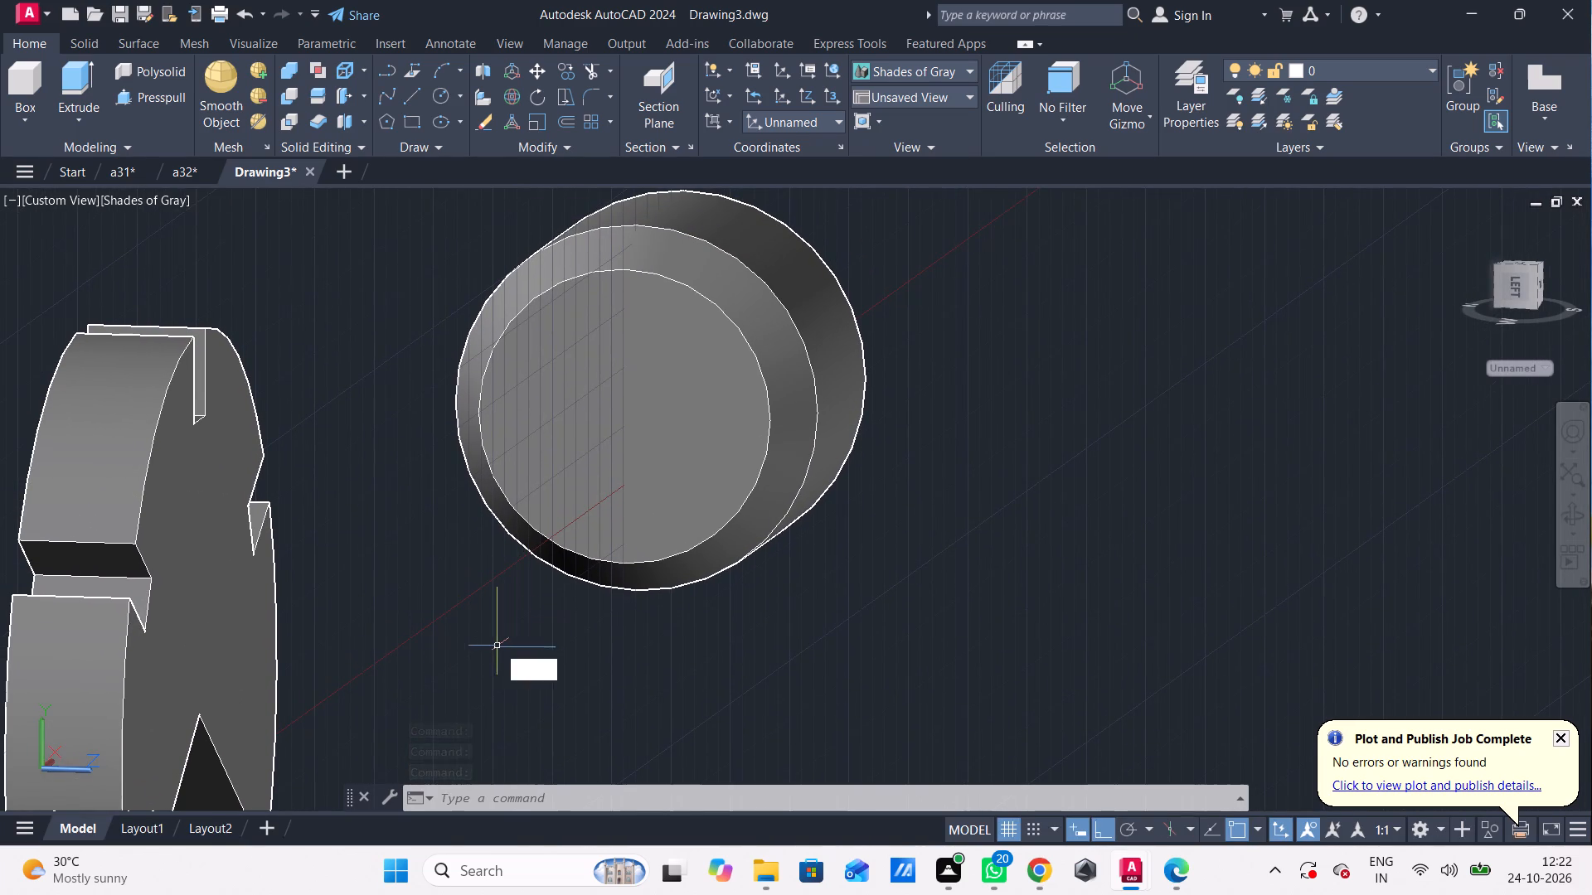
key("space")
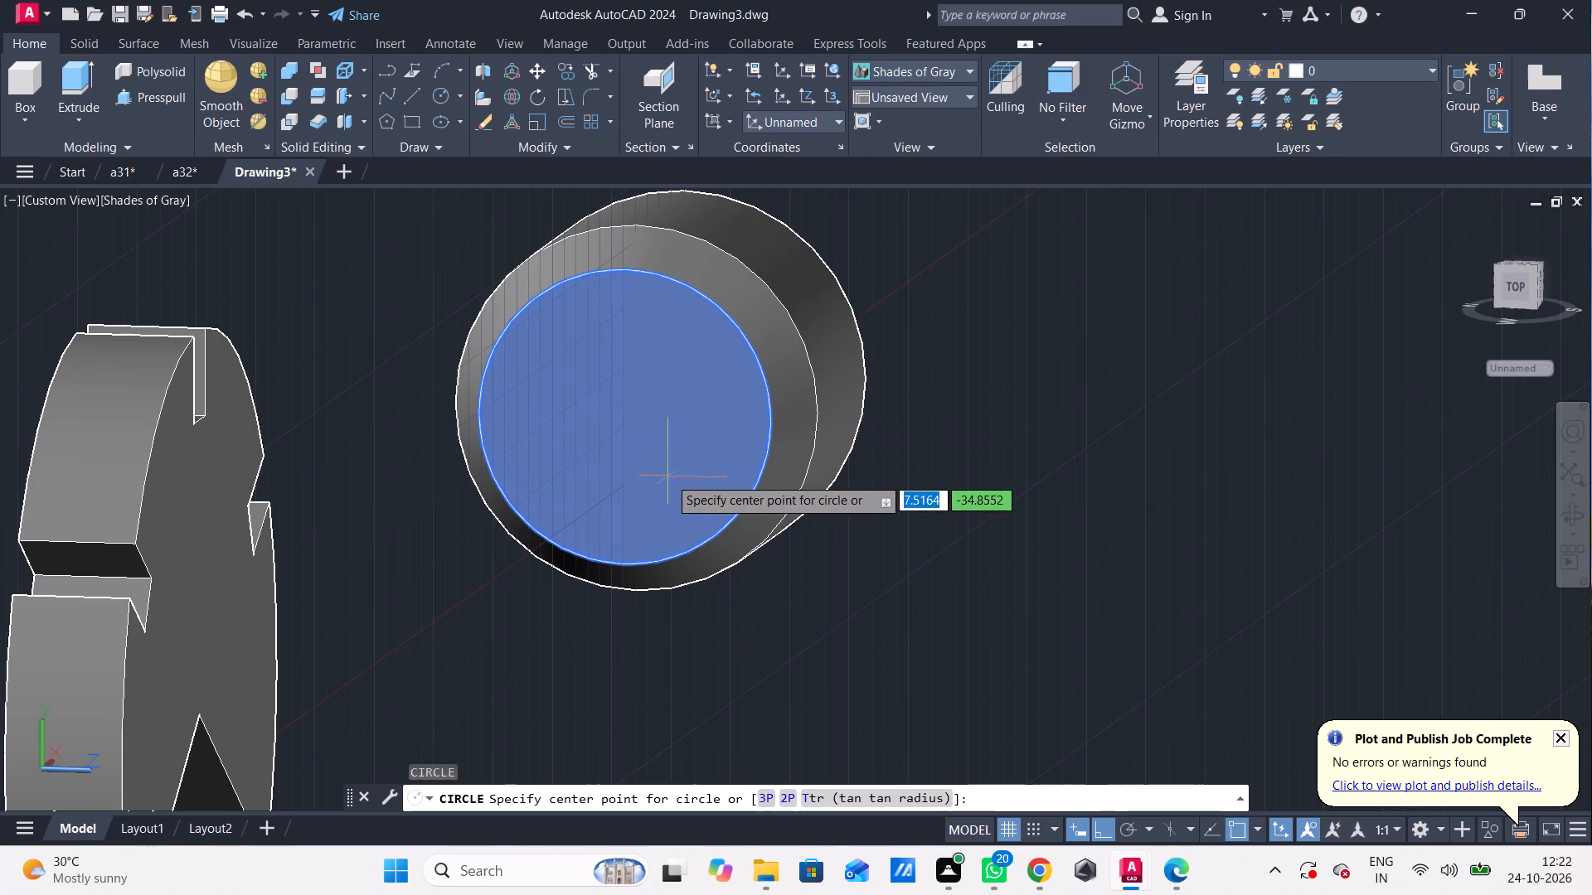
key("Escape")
Presspull the flat circular face at the revolved solid's tapered end inward by -26 to form a recess.
left_click(145, 90)
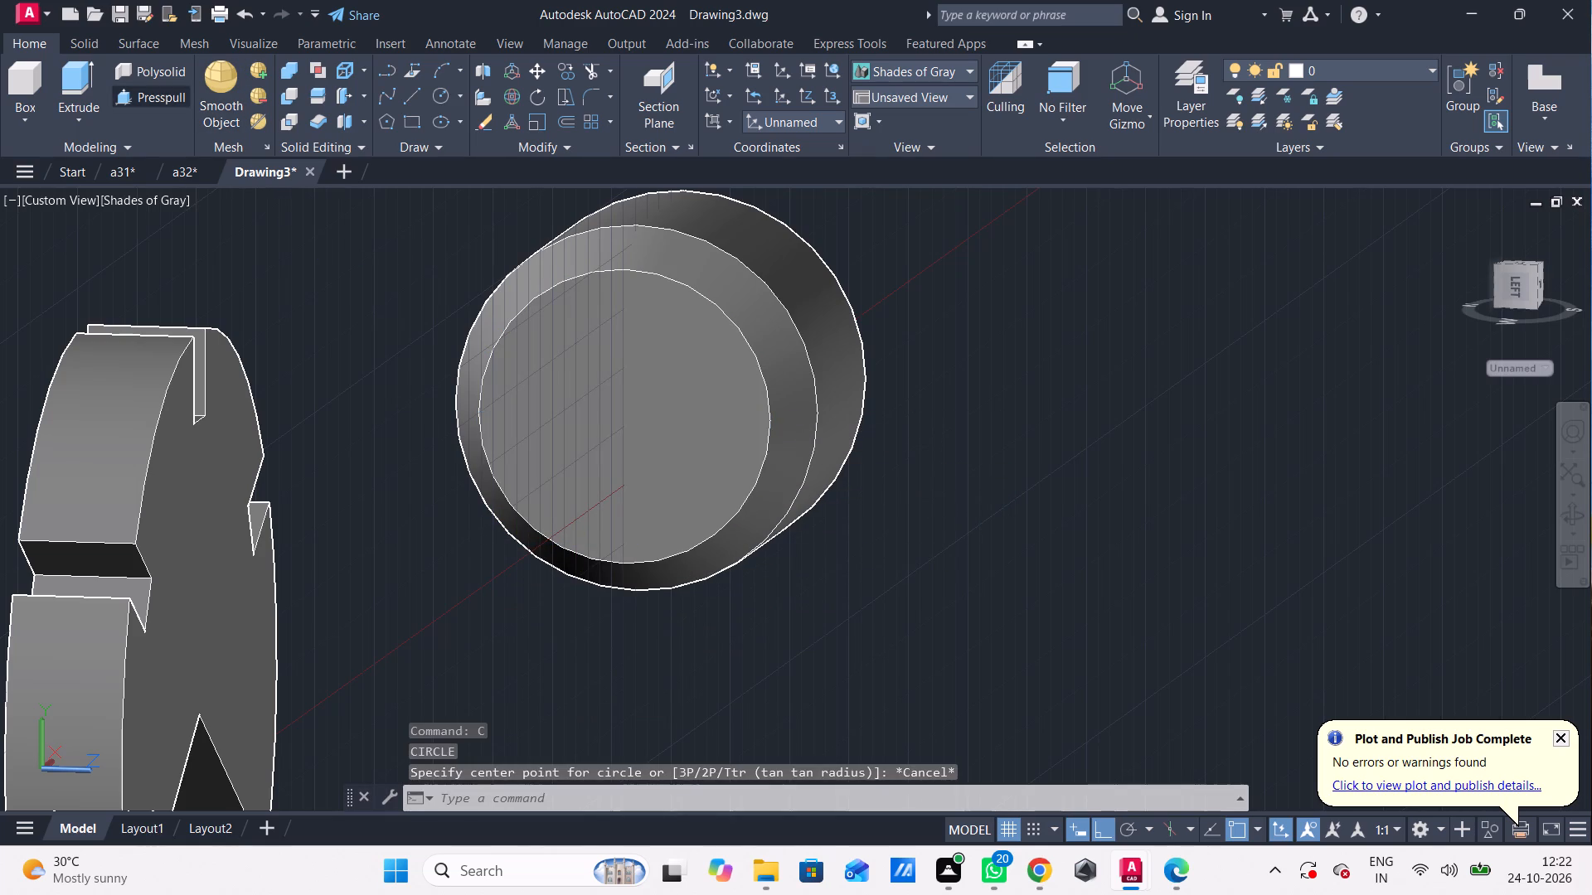
left_click(578, 437)
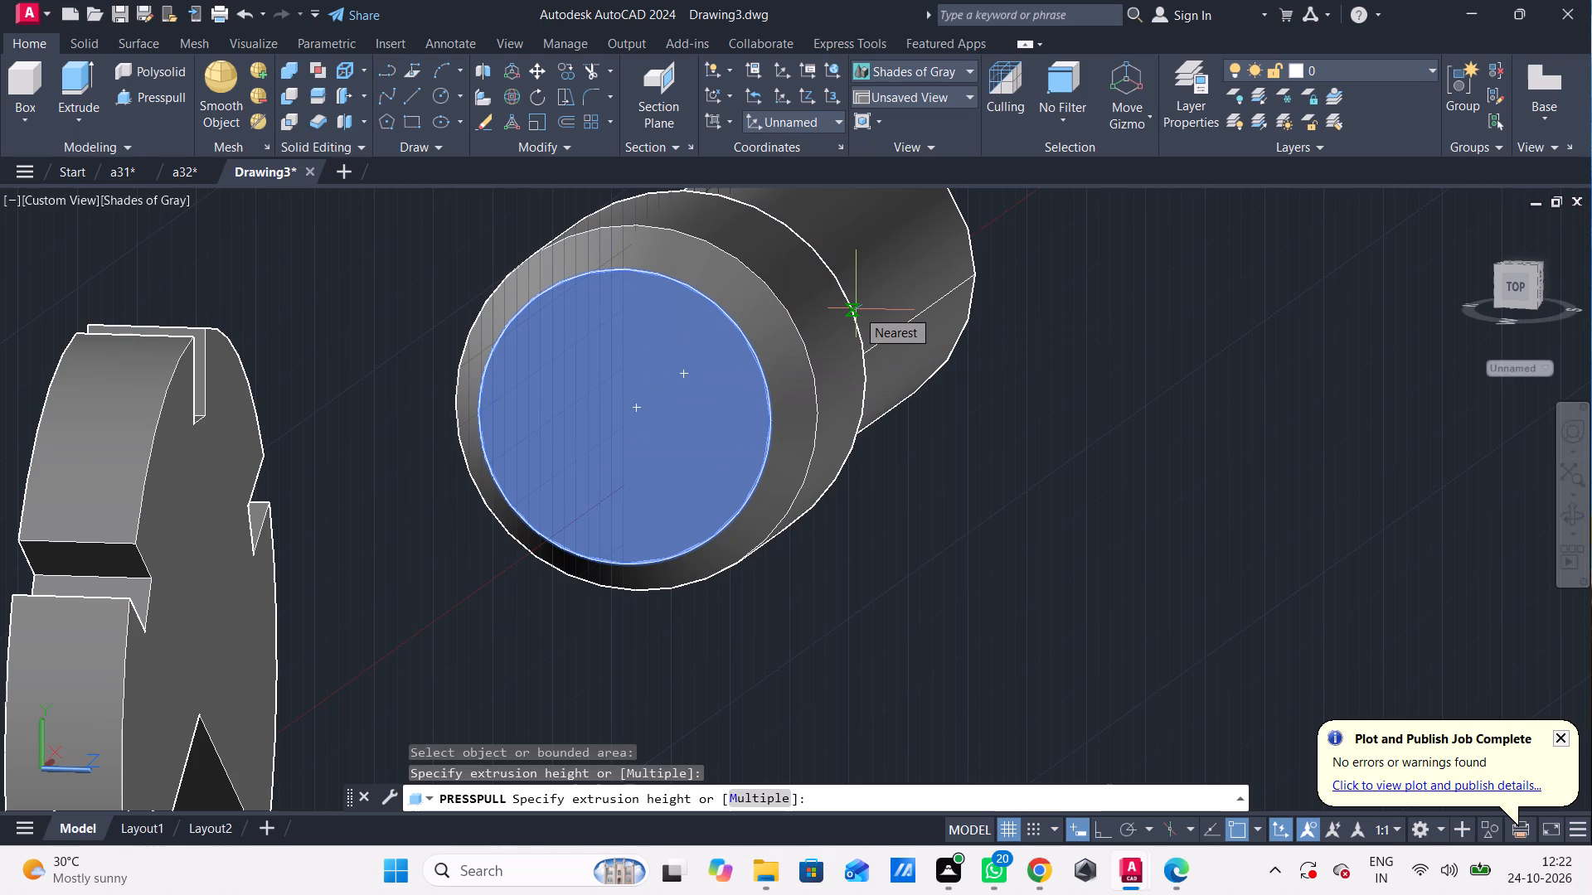
type("-5")
key("BackSpace")
type("29")
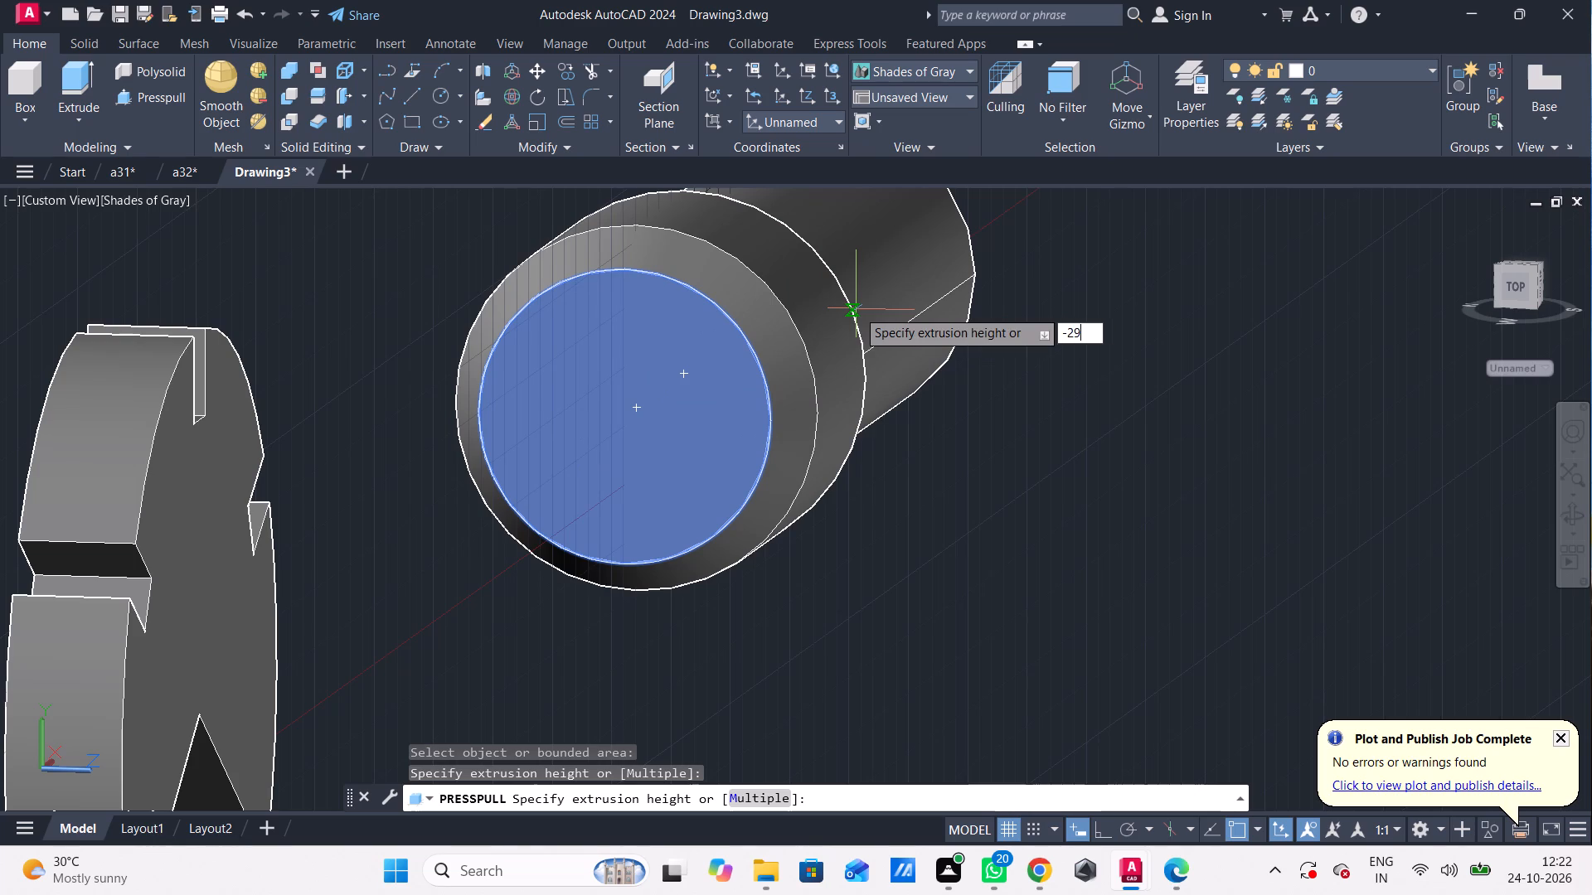
key("BackSpace")
key("6")
key("Return")
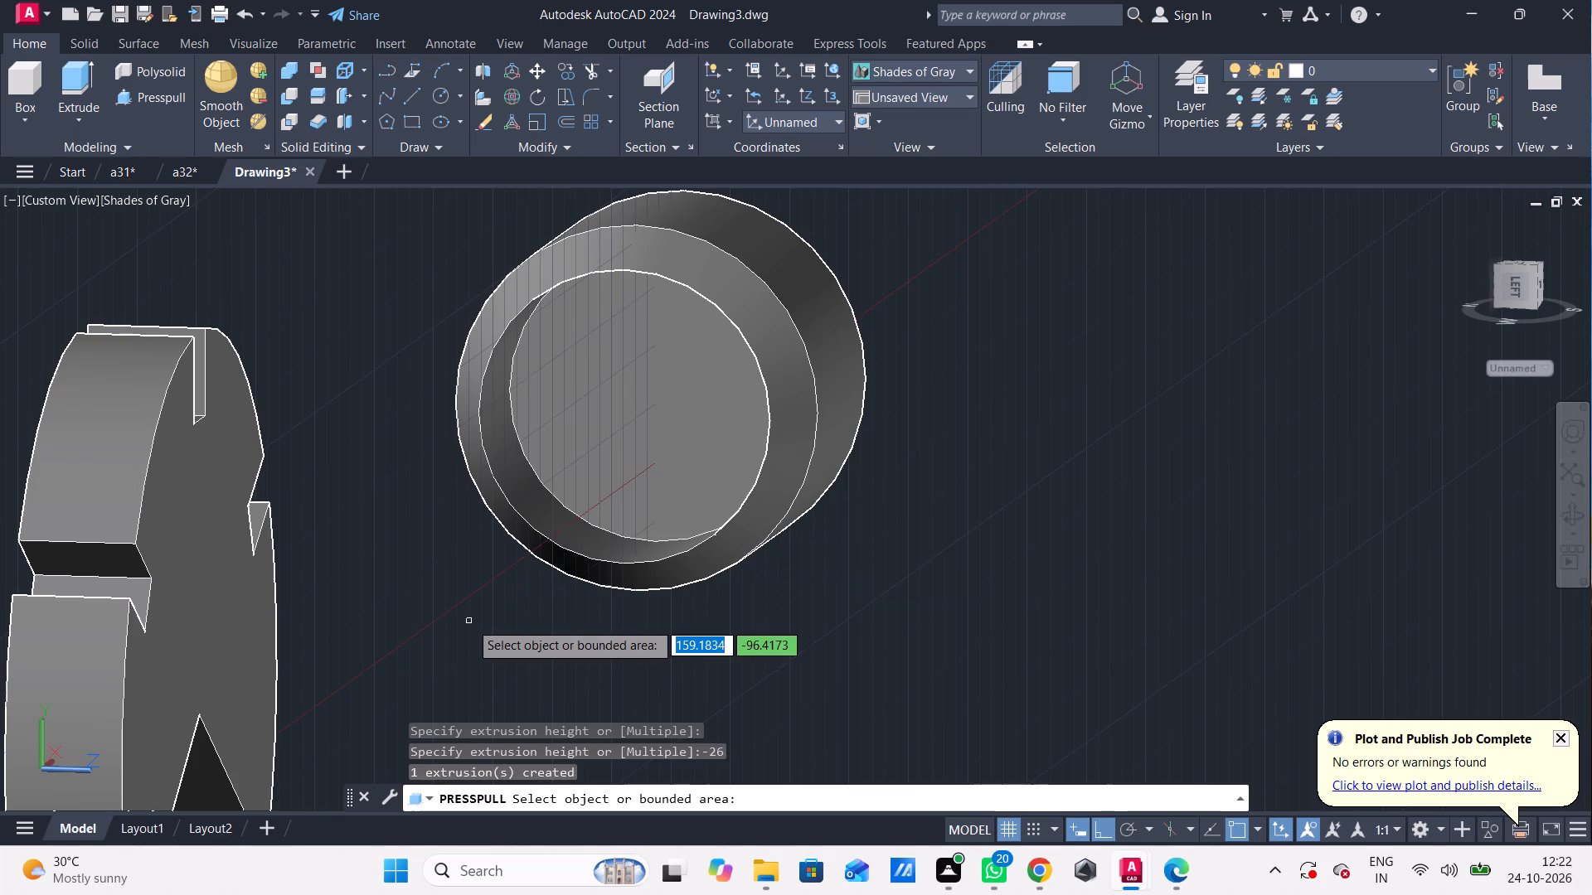
key("Escape")
Draw a circle of radius 12.5 centred on the floor of the recess.
middle_click_drag(496, 622, 536, 613, "shift")
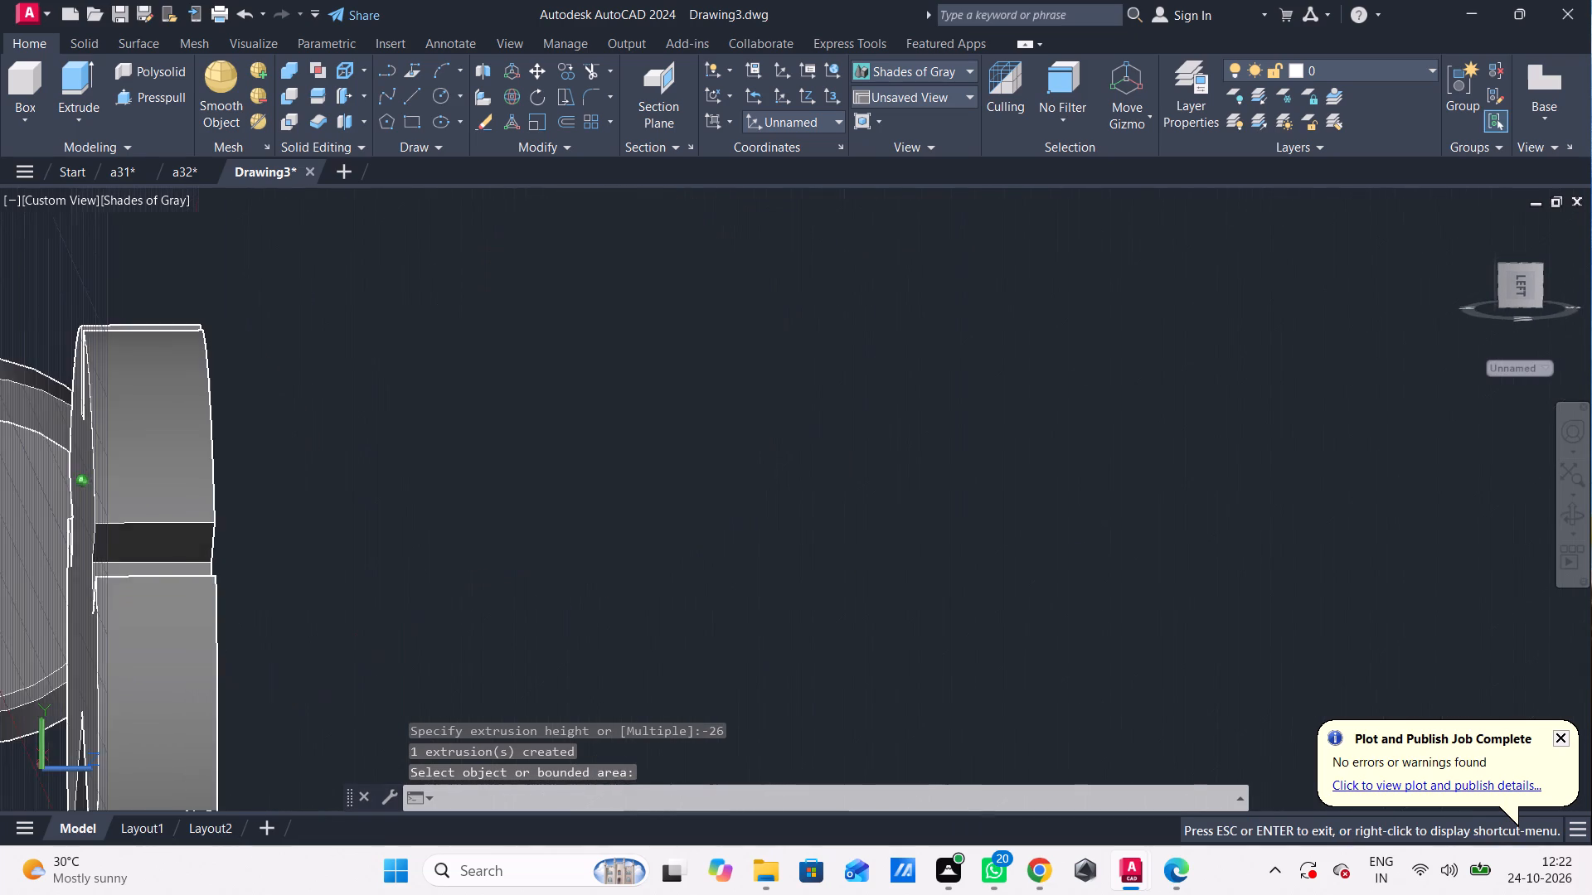
middle_click_drag(536, 613, 512, 622, "shift")
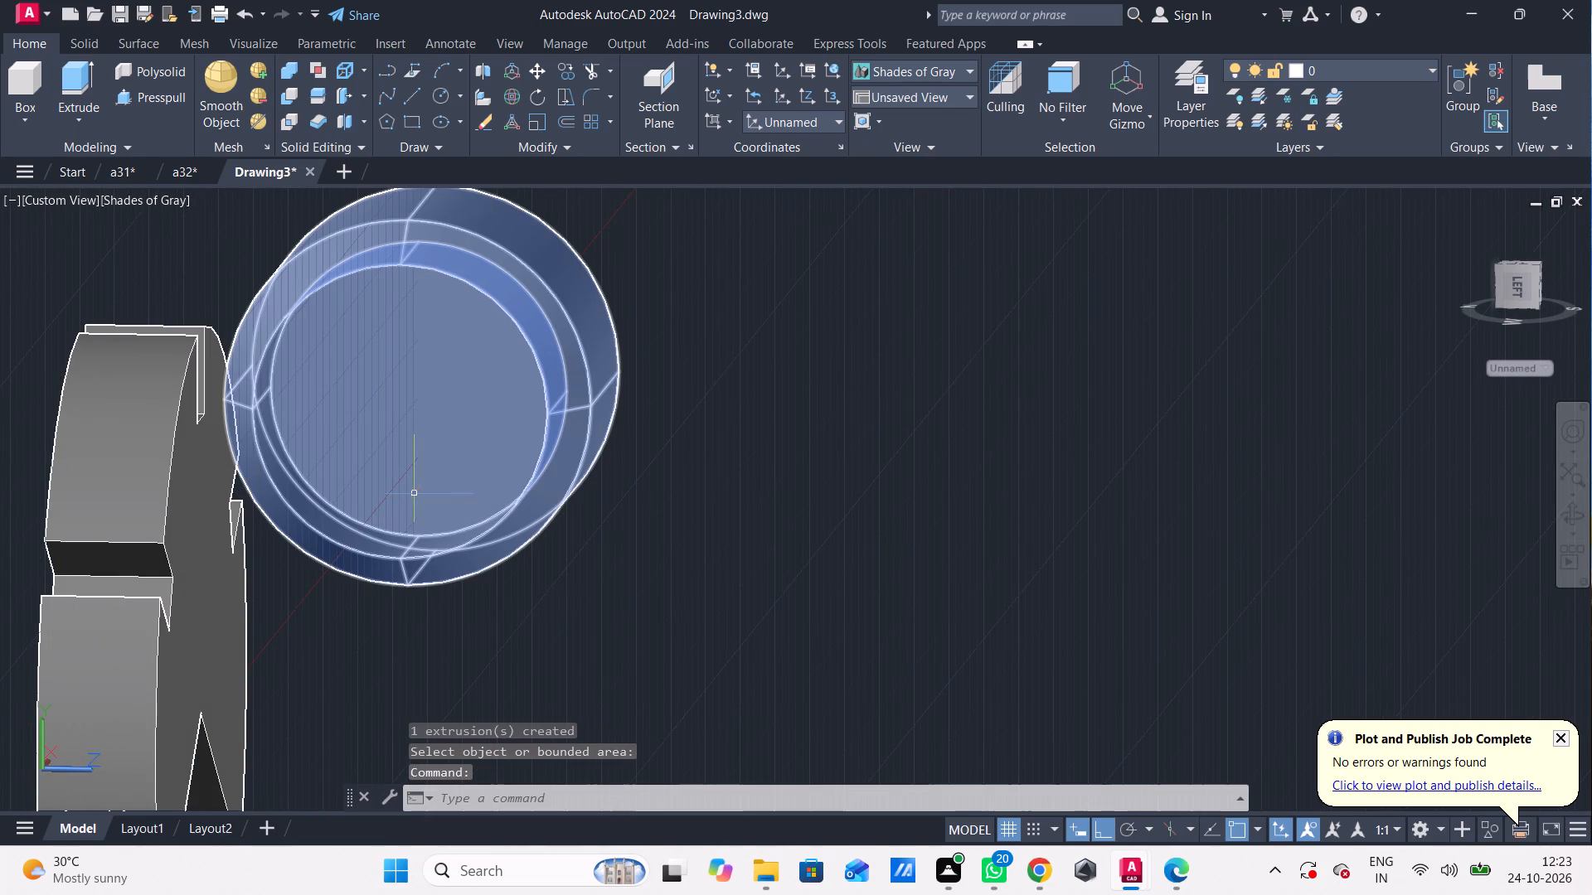
type("c")
key("space")
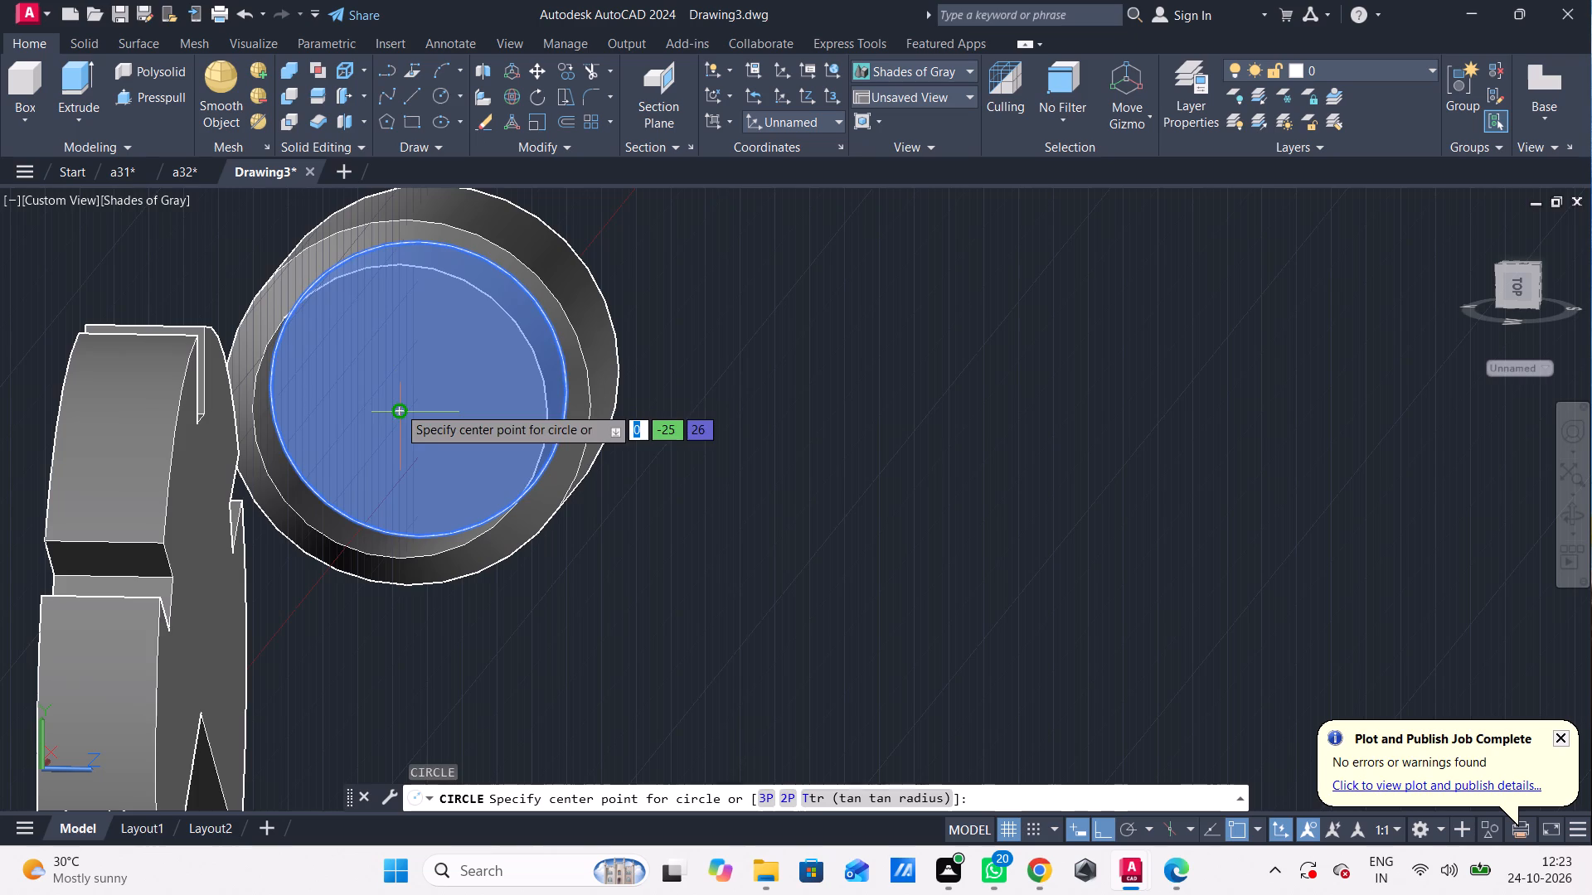
left_click_drag(398, 406, 401, 414)
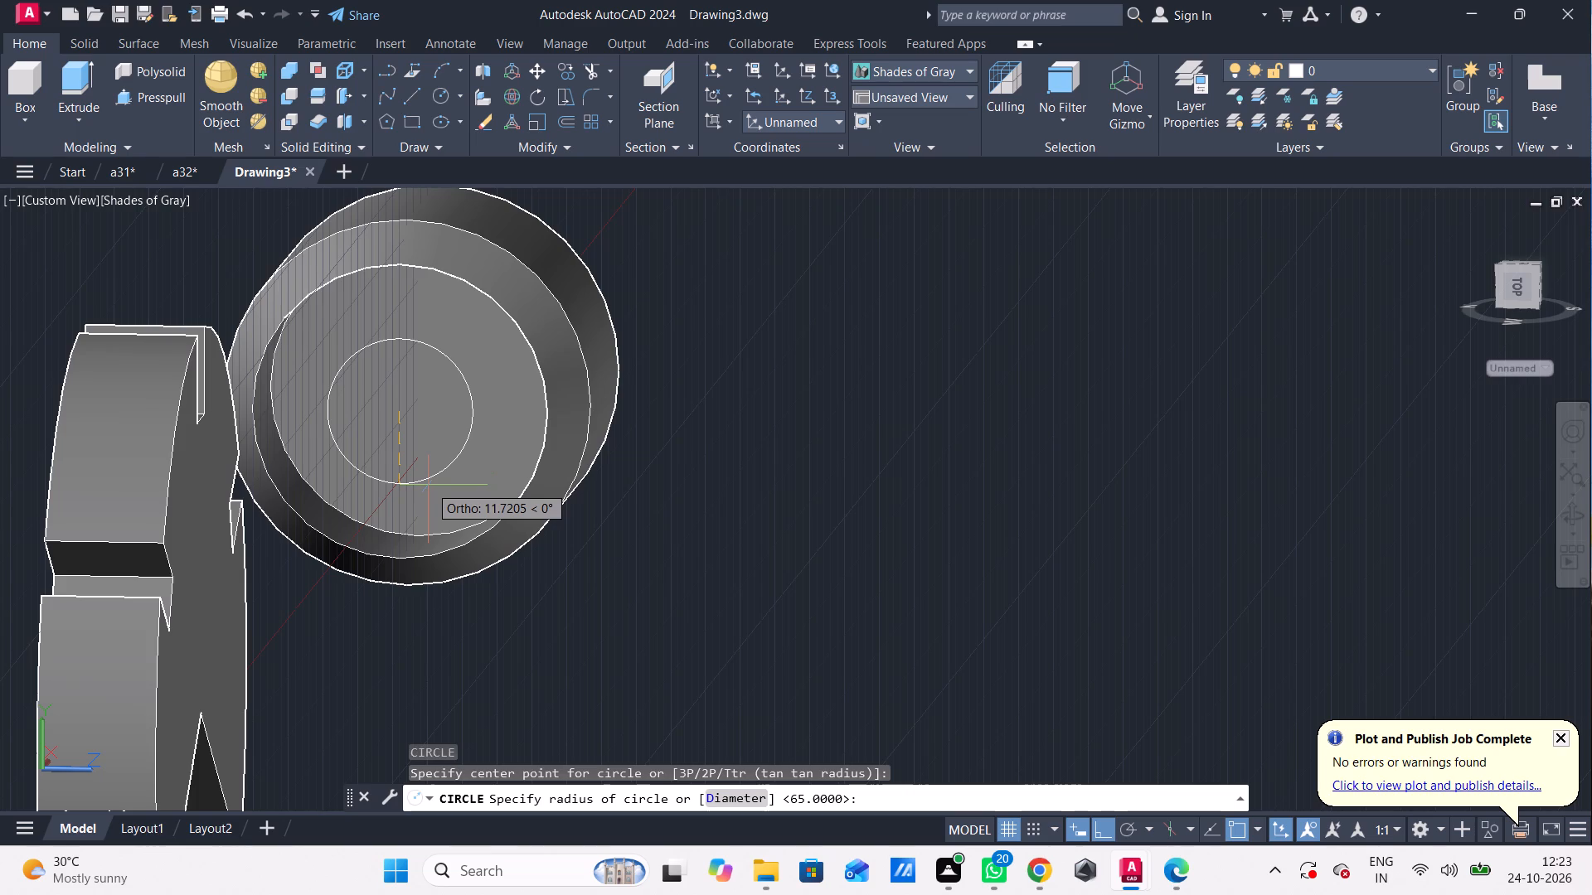
type("12.5")
key("Return")
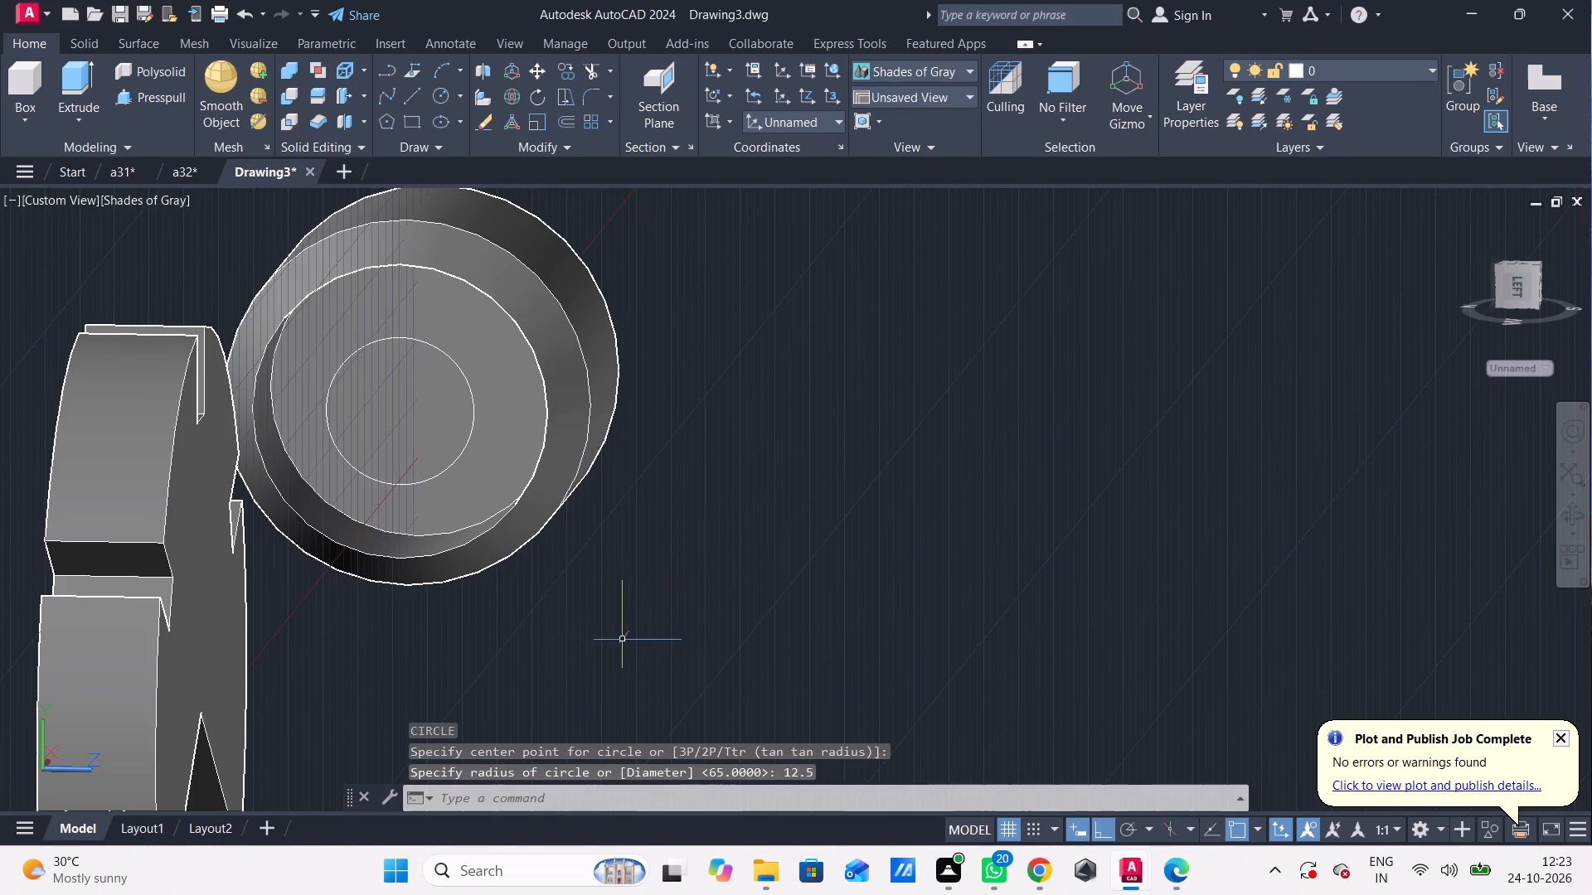
Presspull the 12.5-radius circle through the revolved solid into a cylinder extending beyond its far end.
left_click(148, 84)
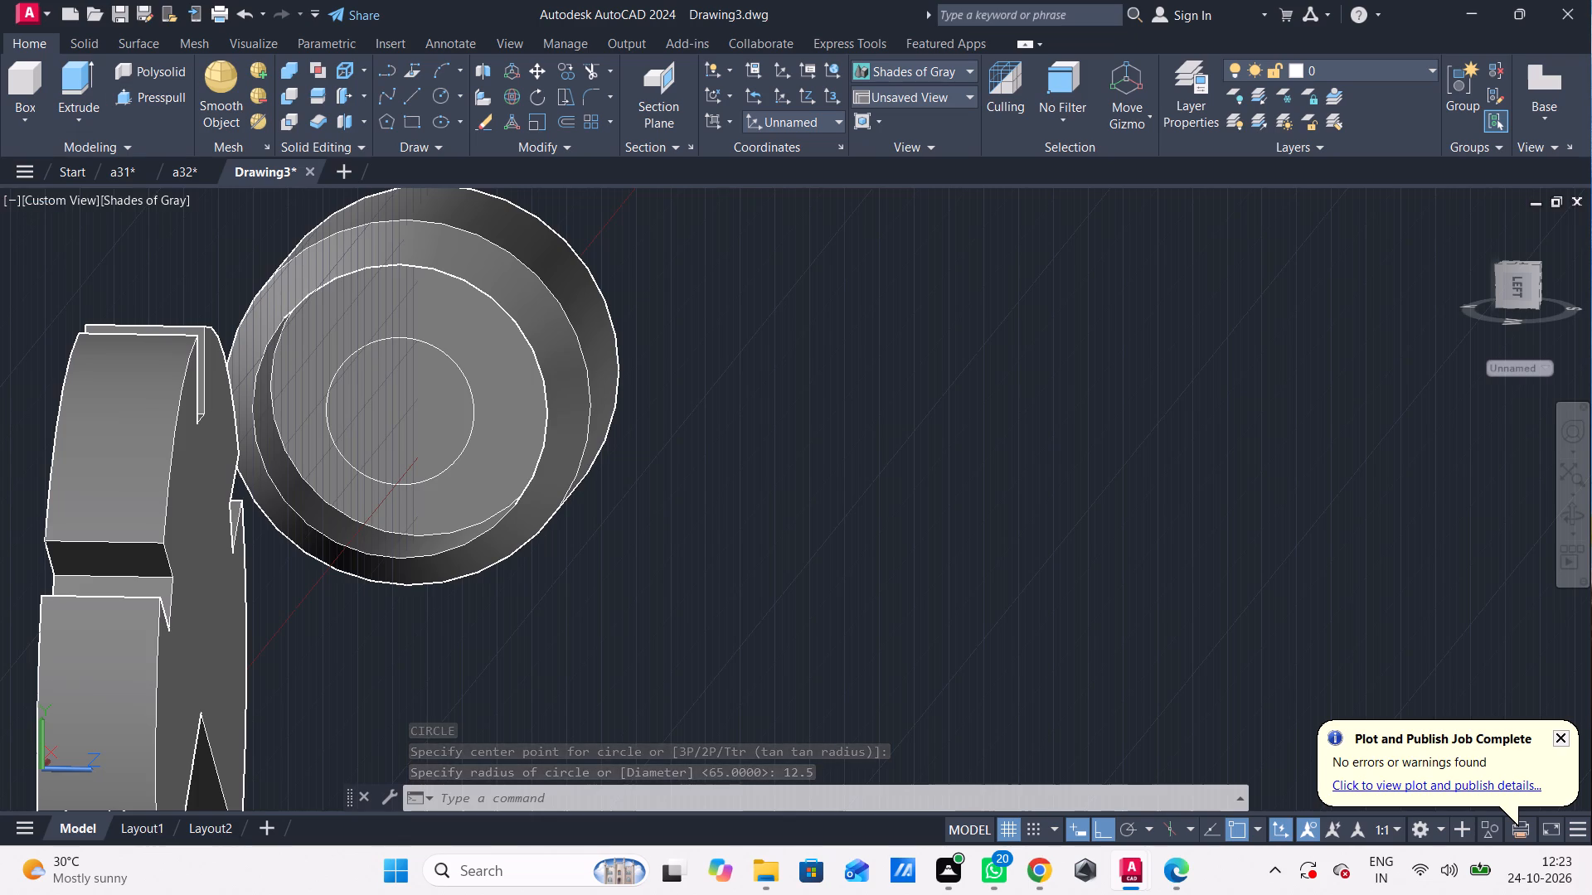
left_click(178, 90)
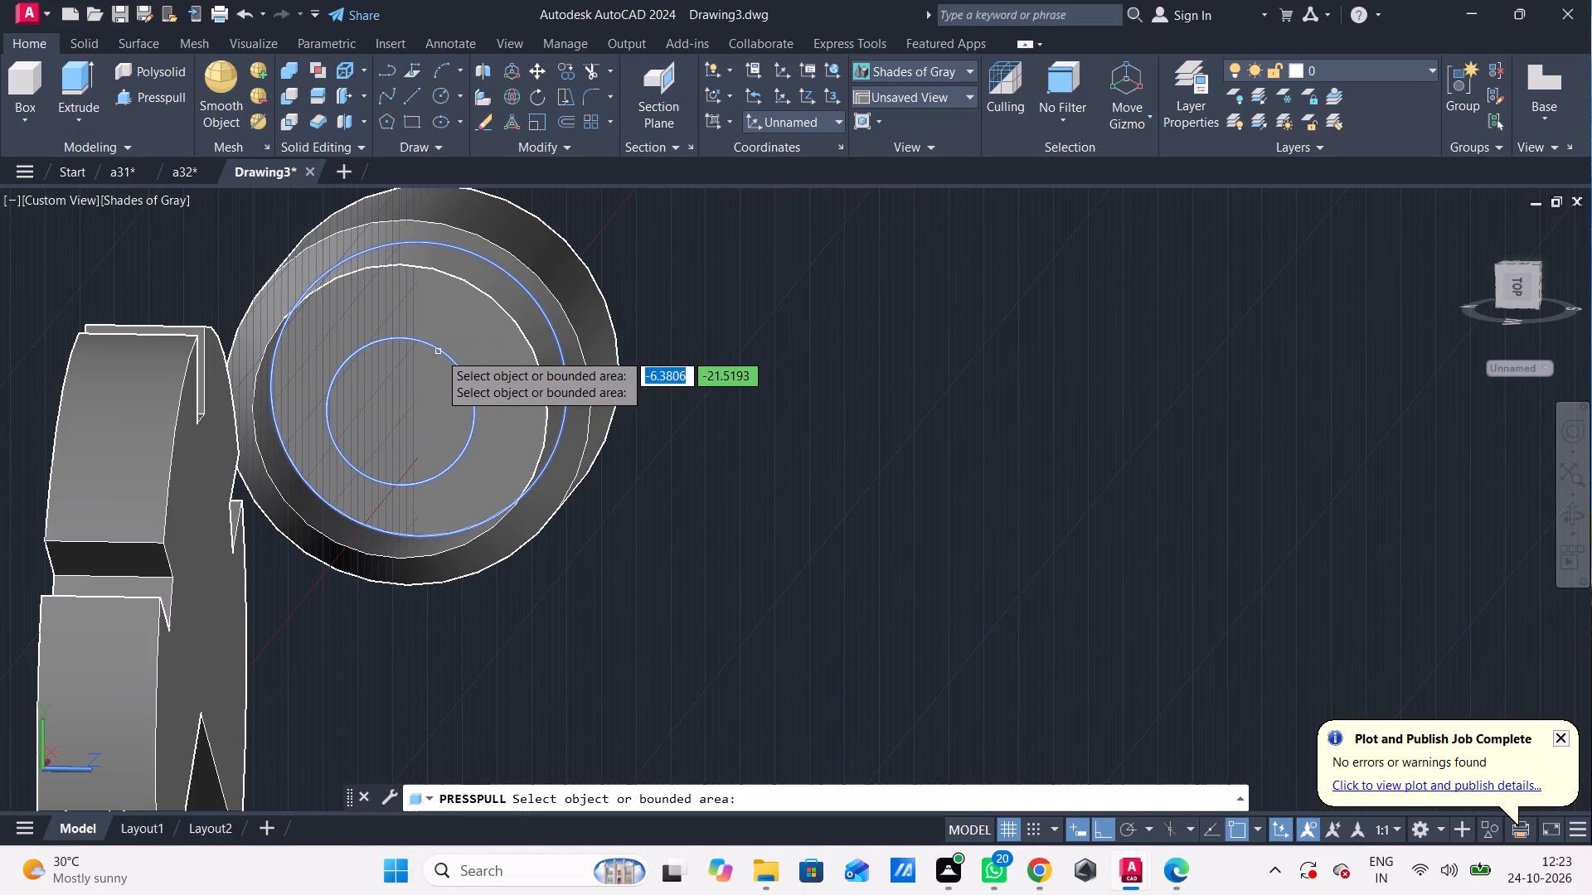
left_click(439, 352)
left_click(663, 256)
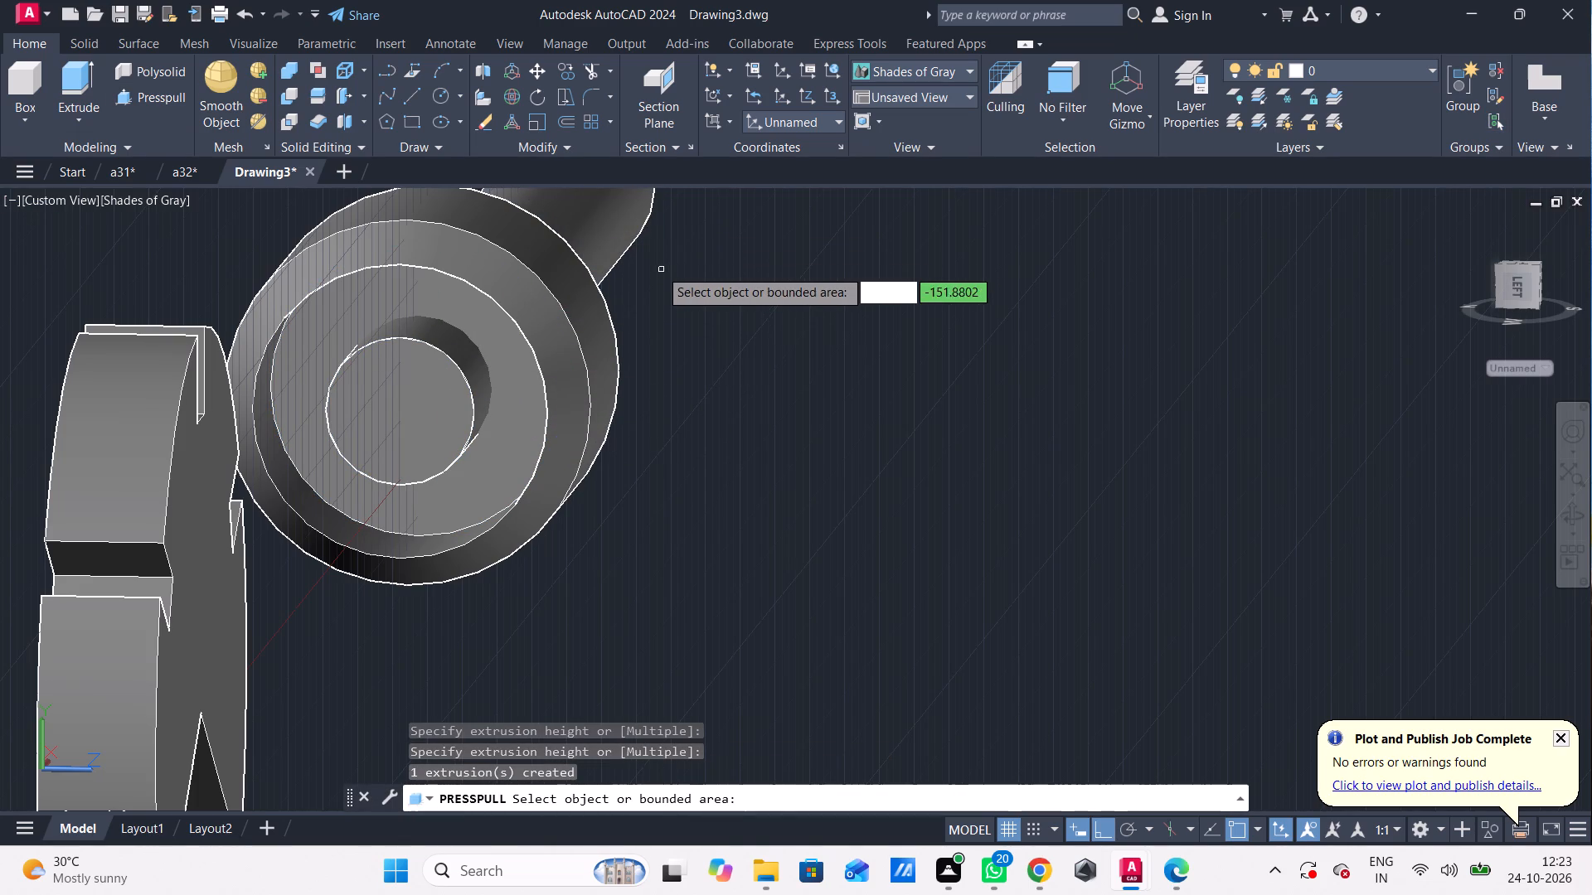
key("Escape")
Subtract the 12.5-radius cylinder from the revolved solid to cut a through bore.
key("s")
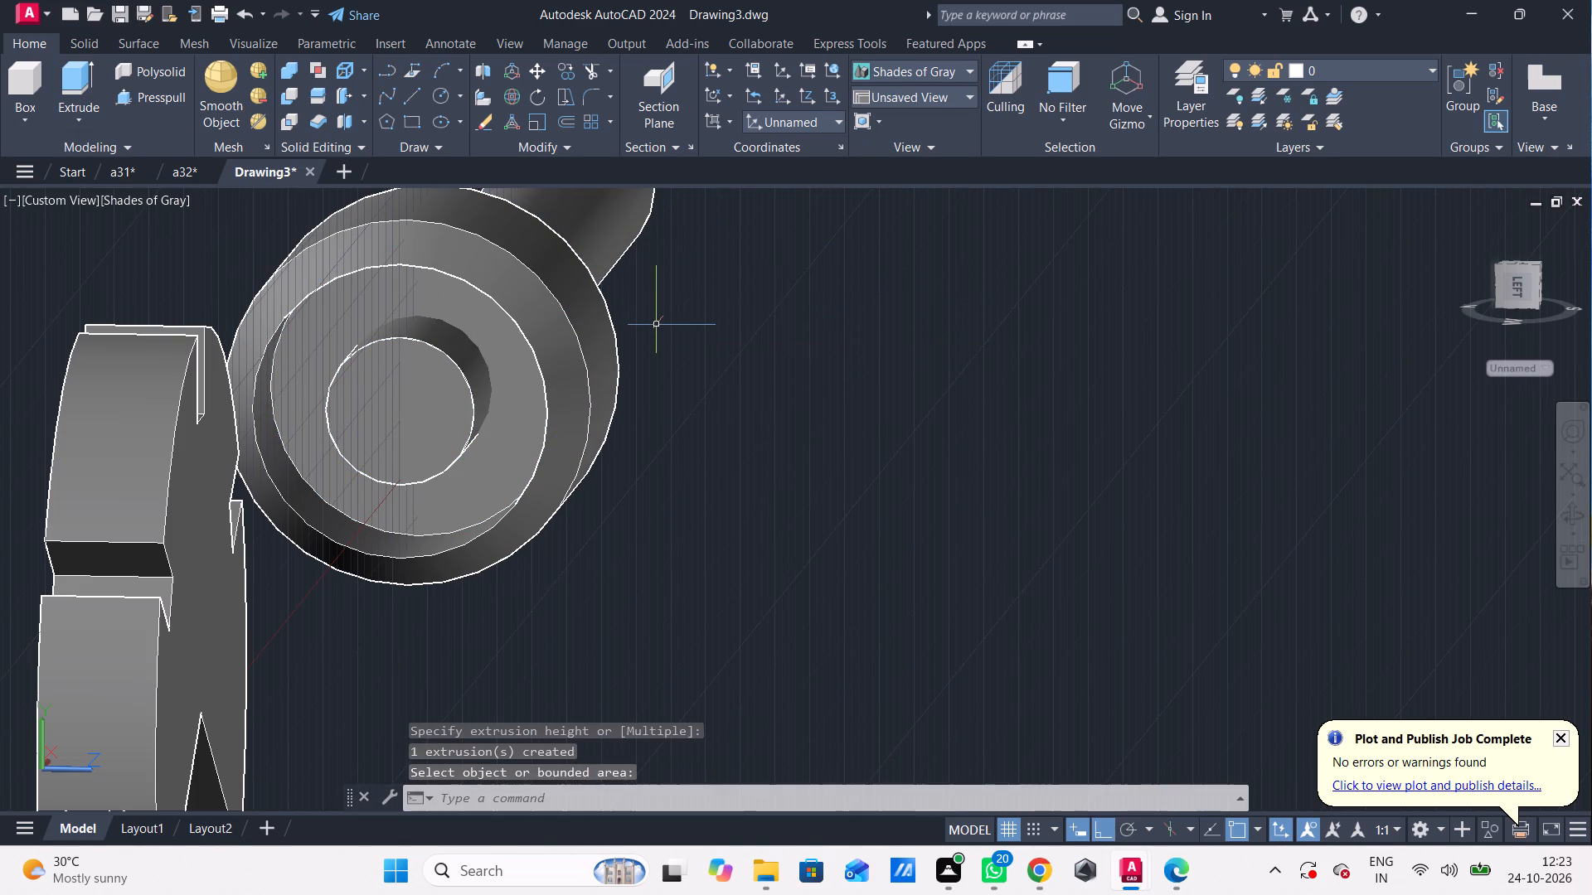
type("ub")
key("space")
left_click(587, 342)
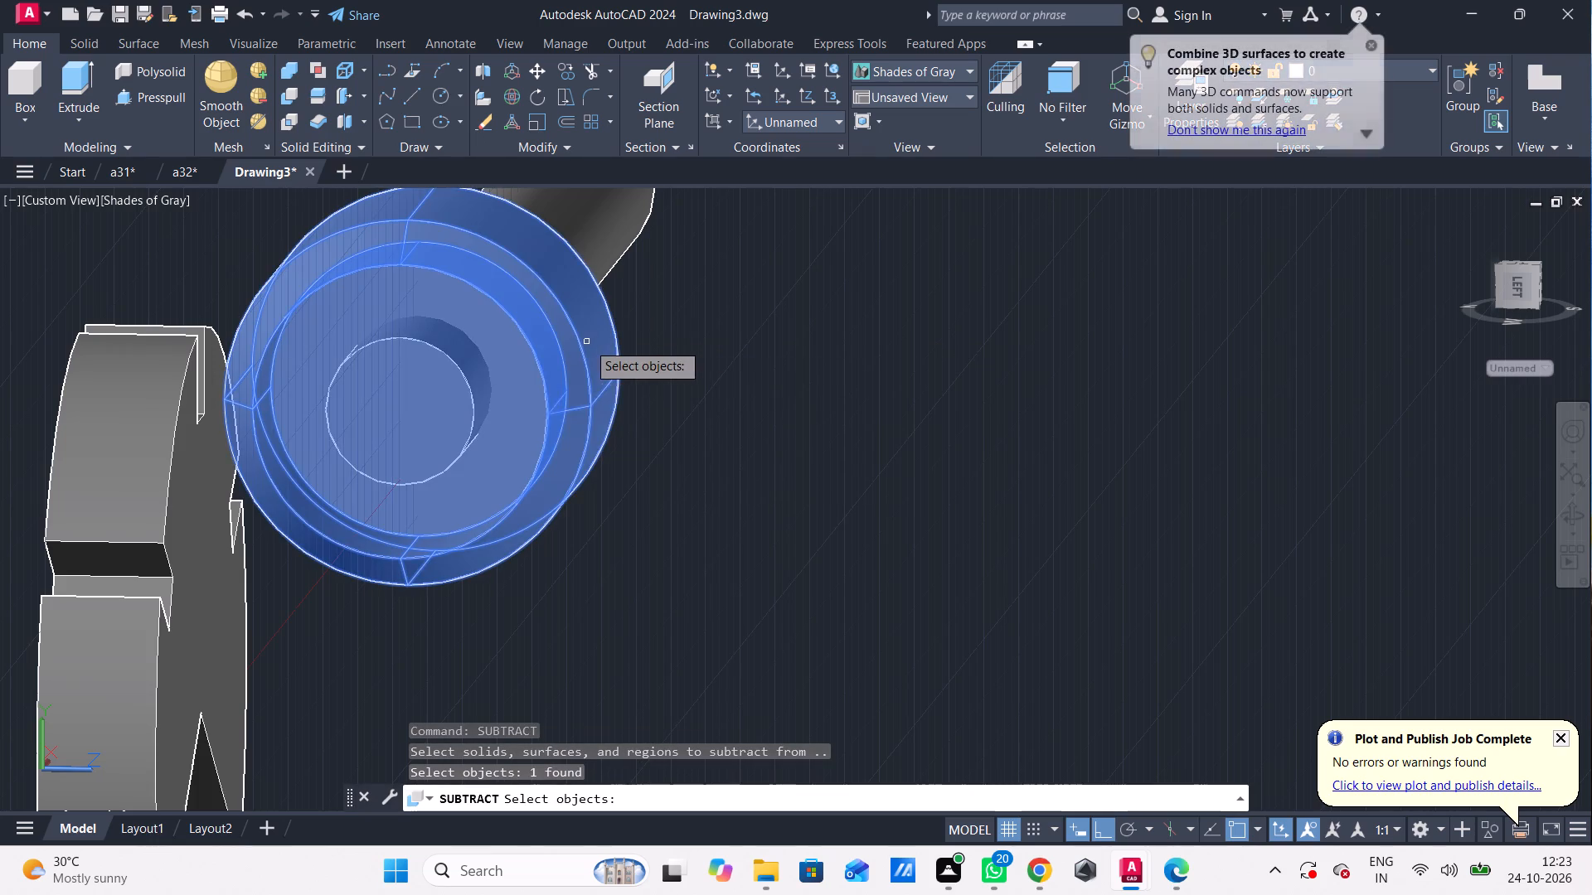
key("space")
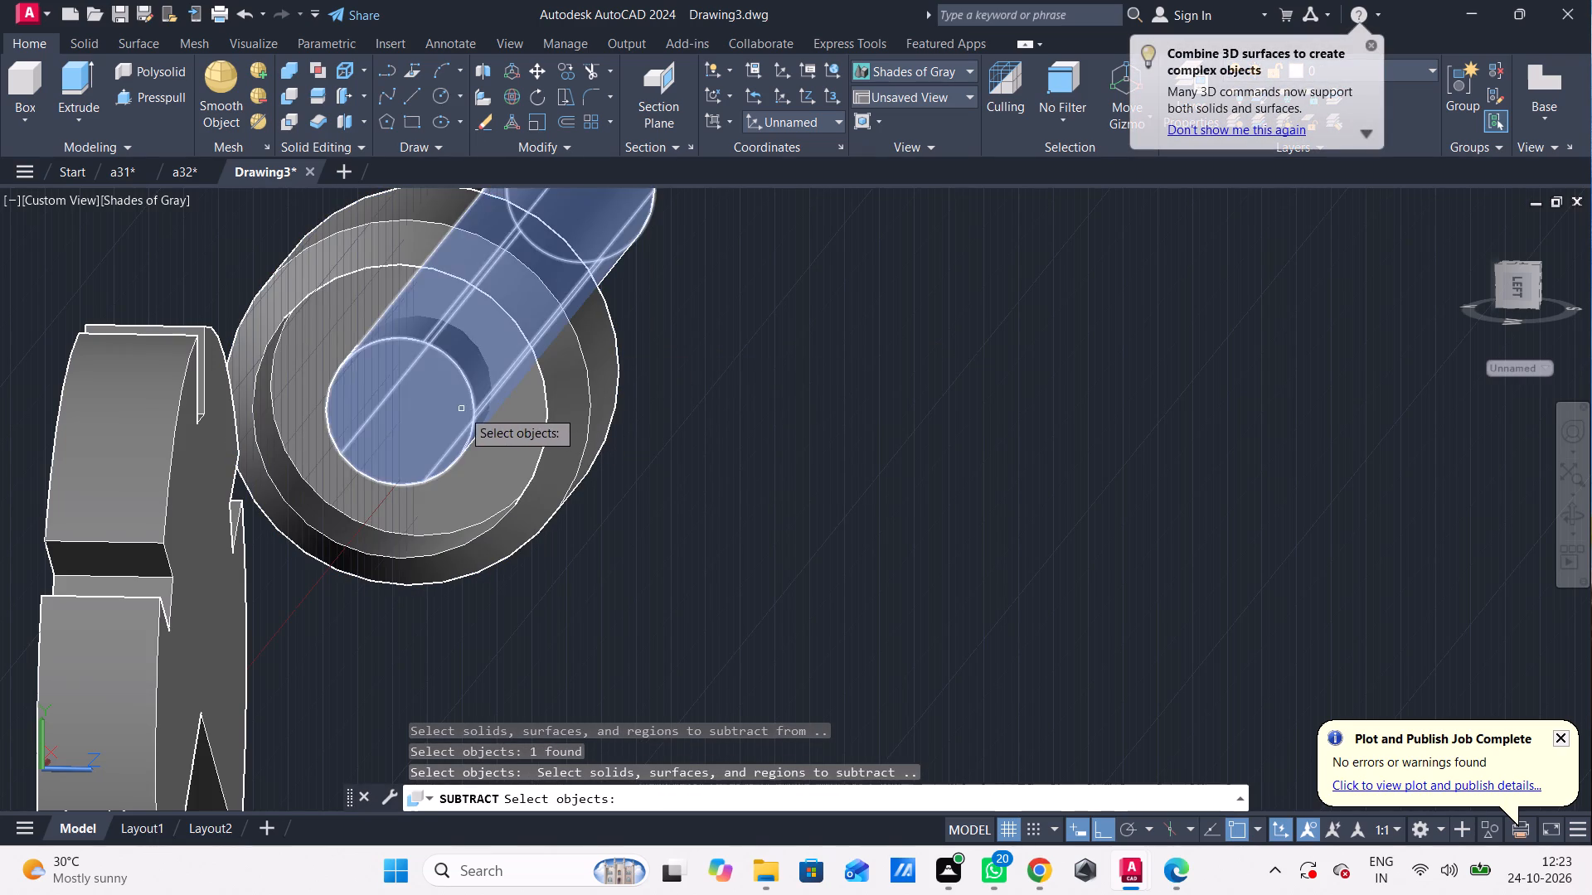
left_click(462, 409)
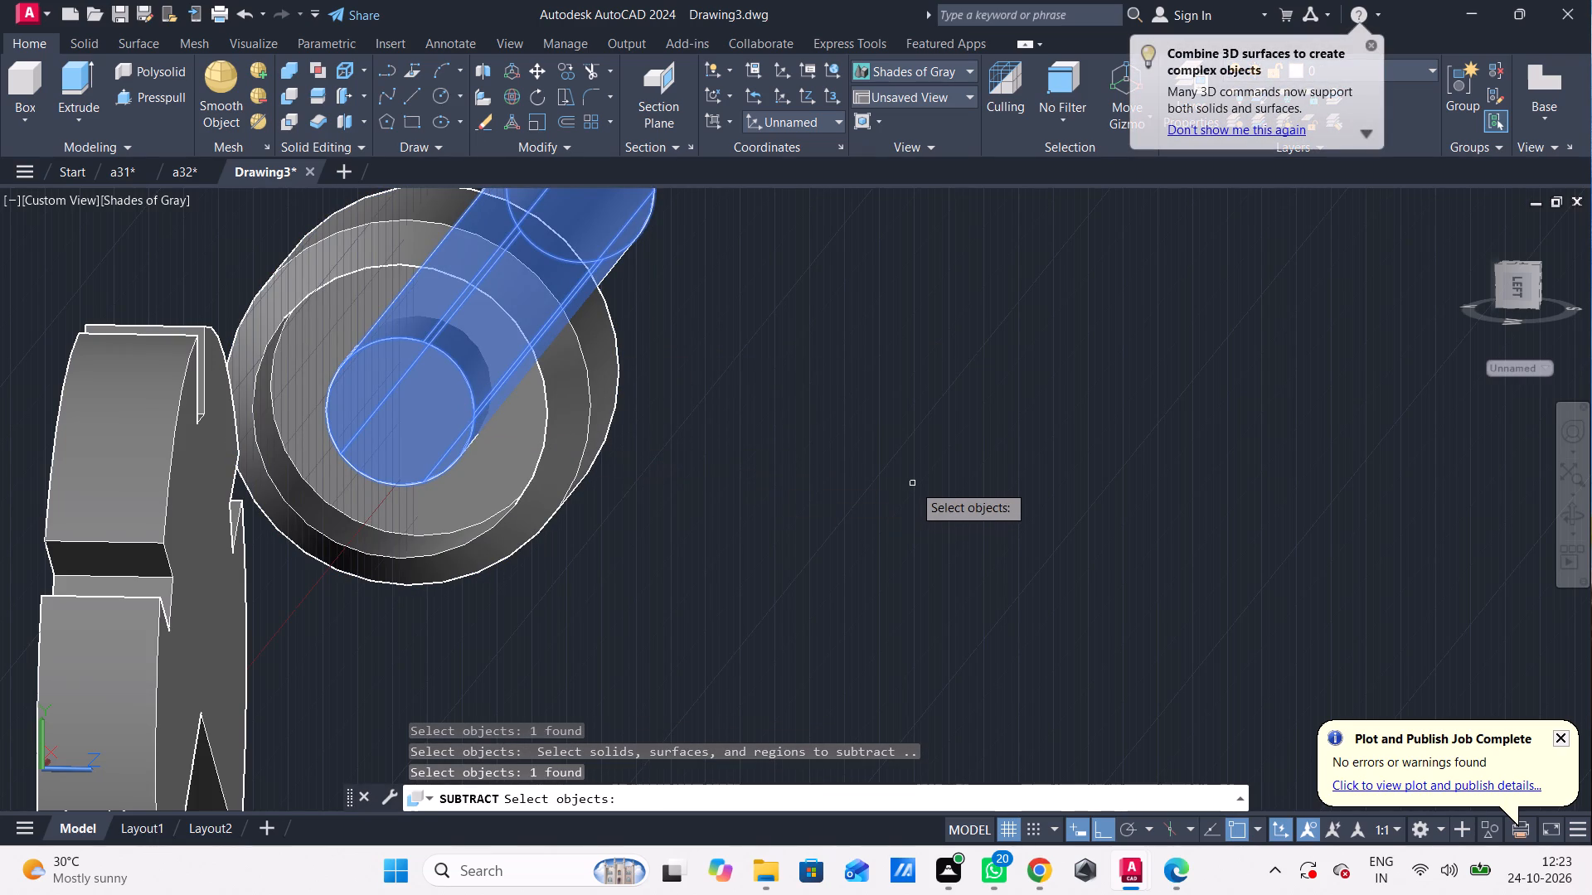
key("Delete")
key("Delete")
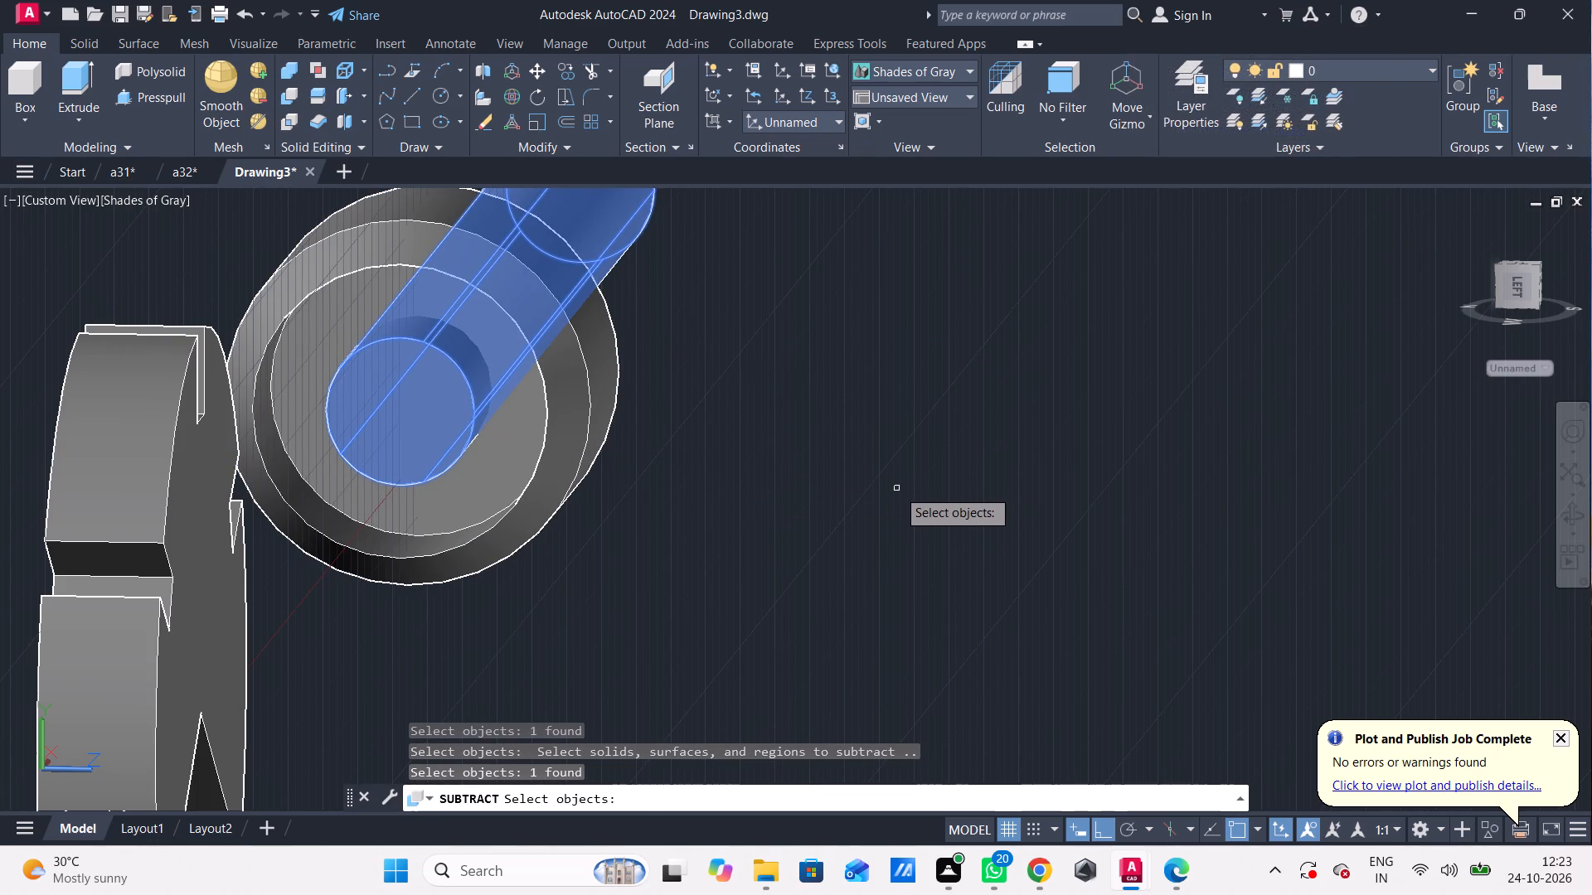
key("Return")
key("Escape")
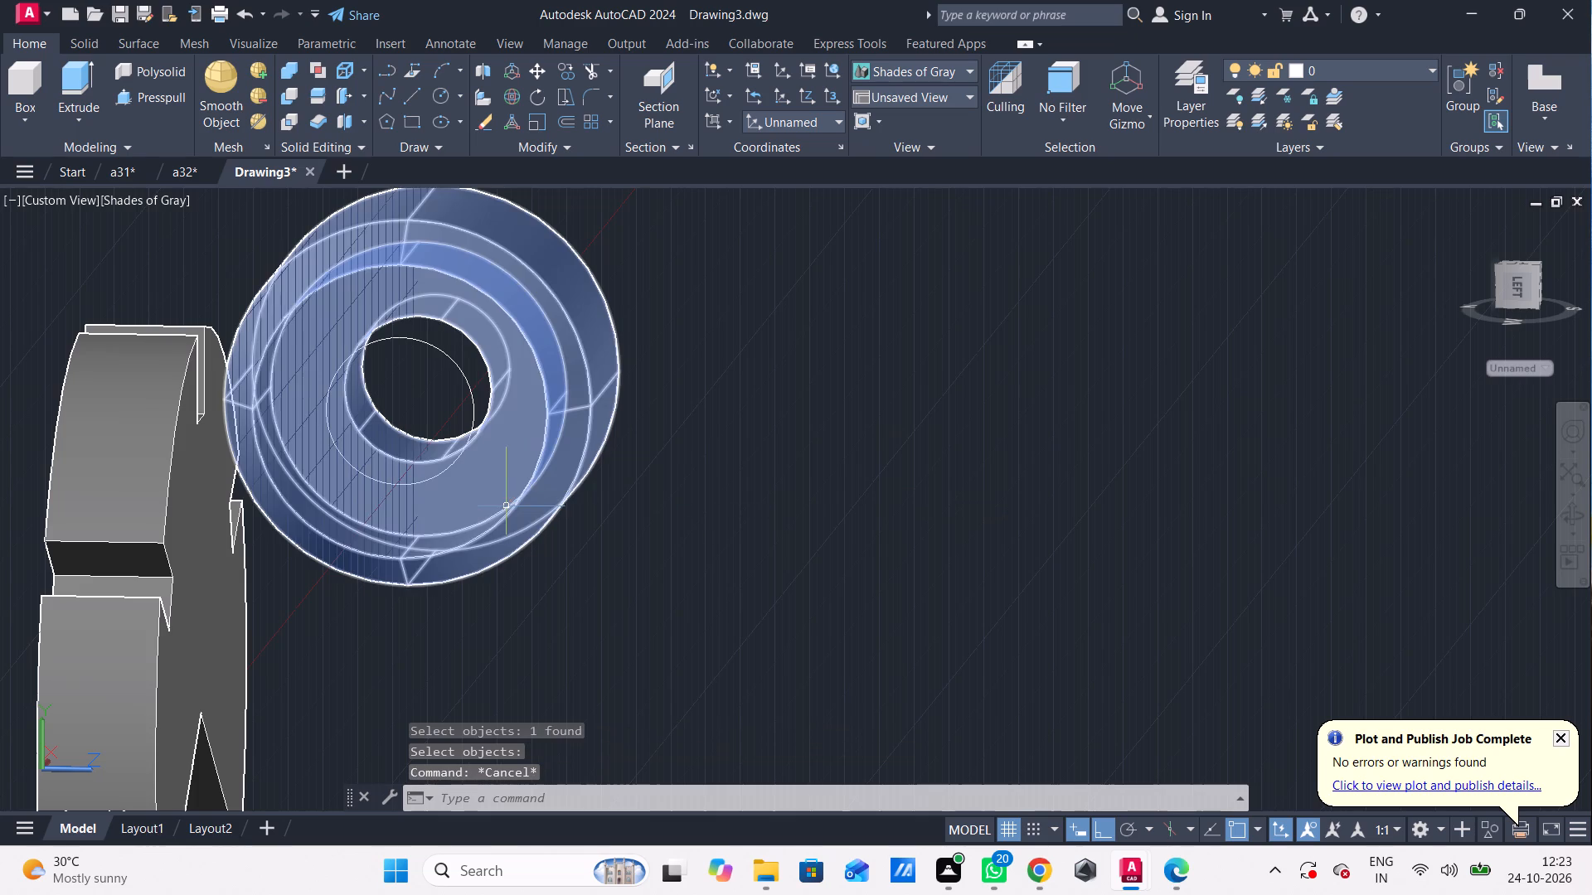
Erase the leftover 12.5-radius circle in the revolved solid's recess.
left_click(445, 353)
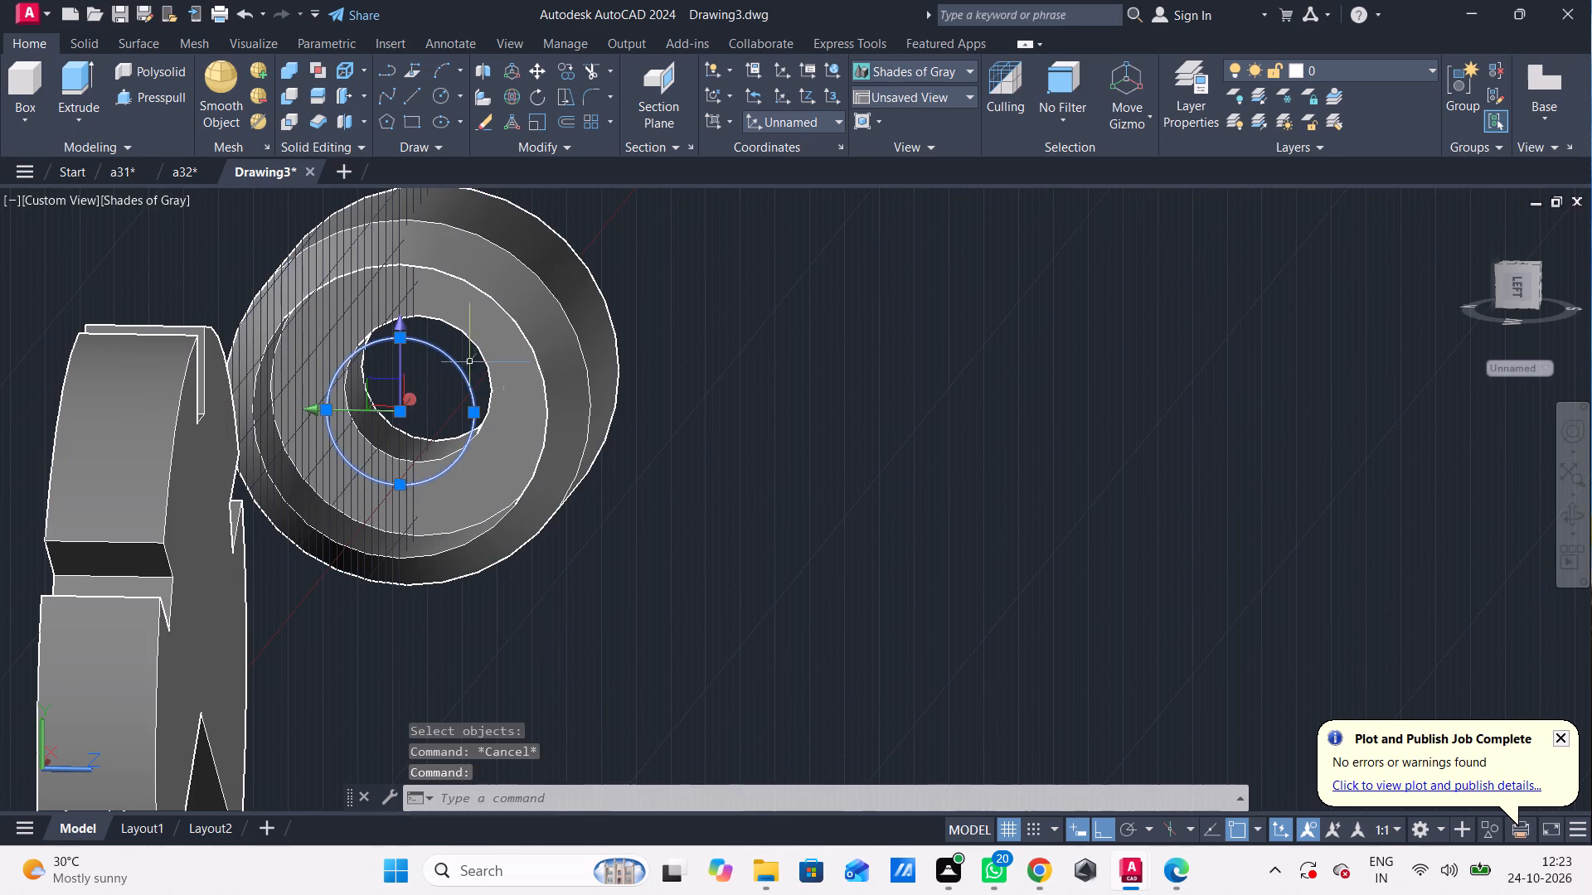
key("Delete")
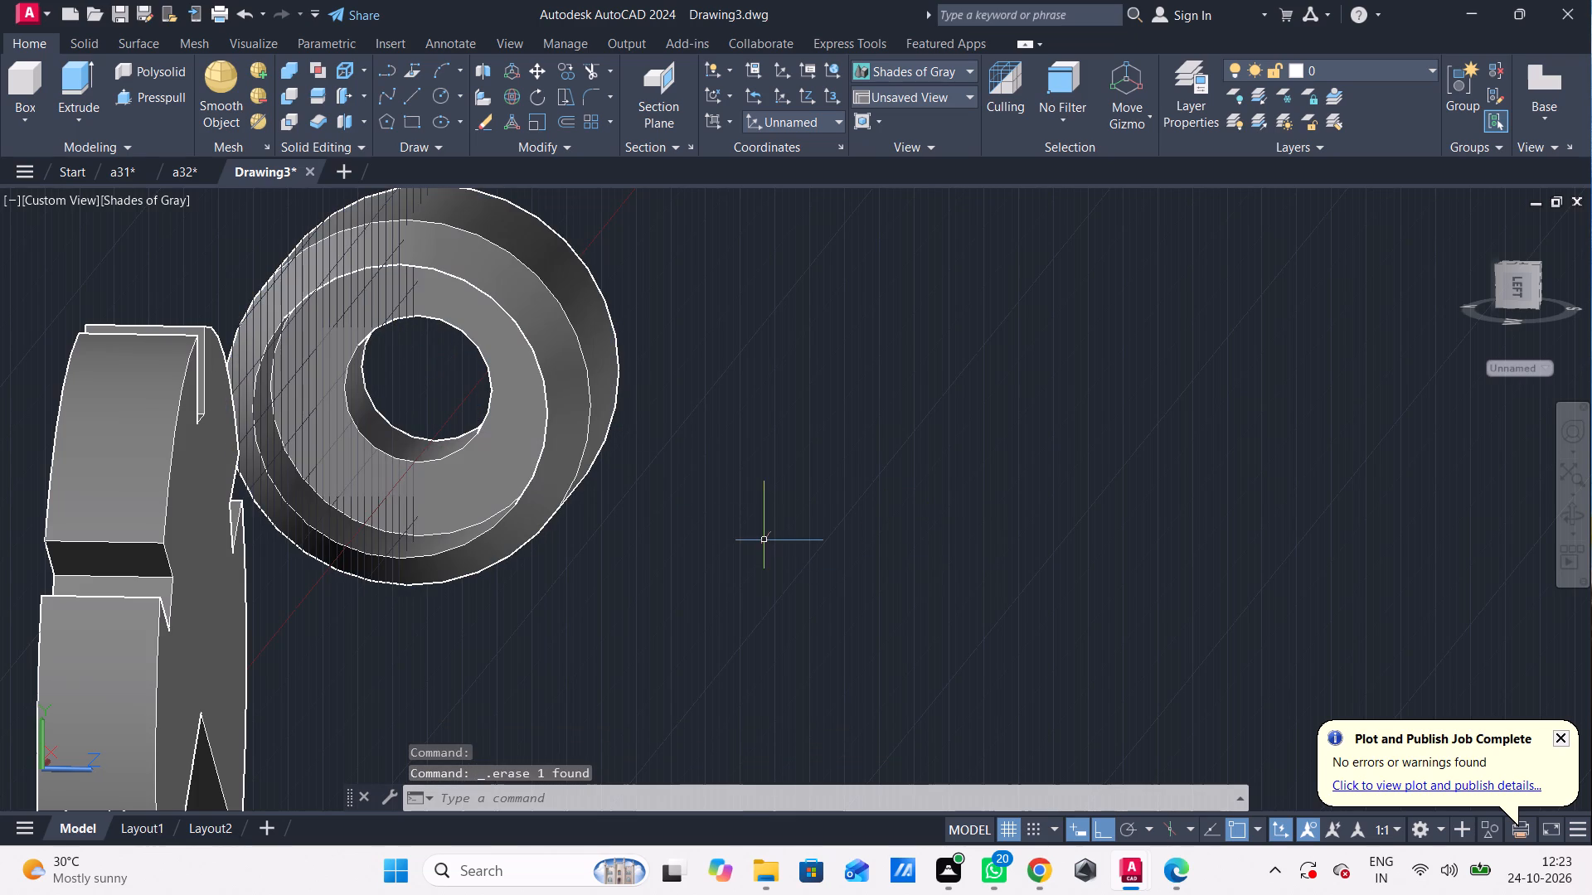
Examine both solids, switching to the Front view and then the Top view, and frame the revolved solid closely.
middle_click_drag(789, 517, 701, 549, "shift")
scroll(704, 549, "down", 2)
middle_click_drag(765, 499, 767, 499)
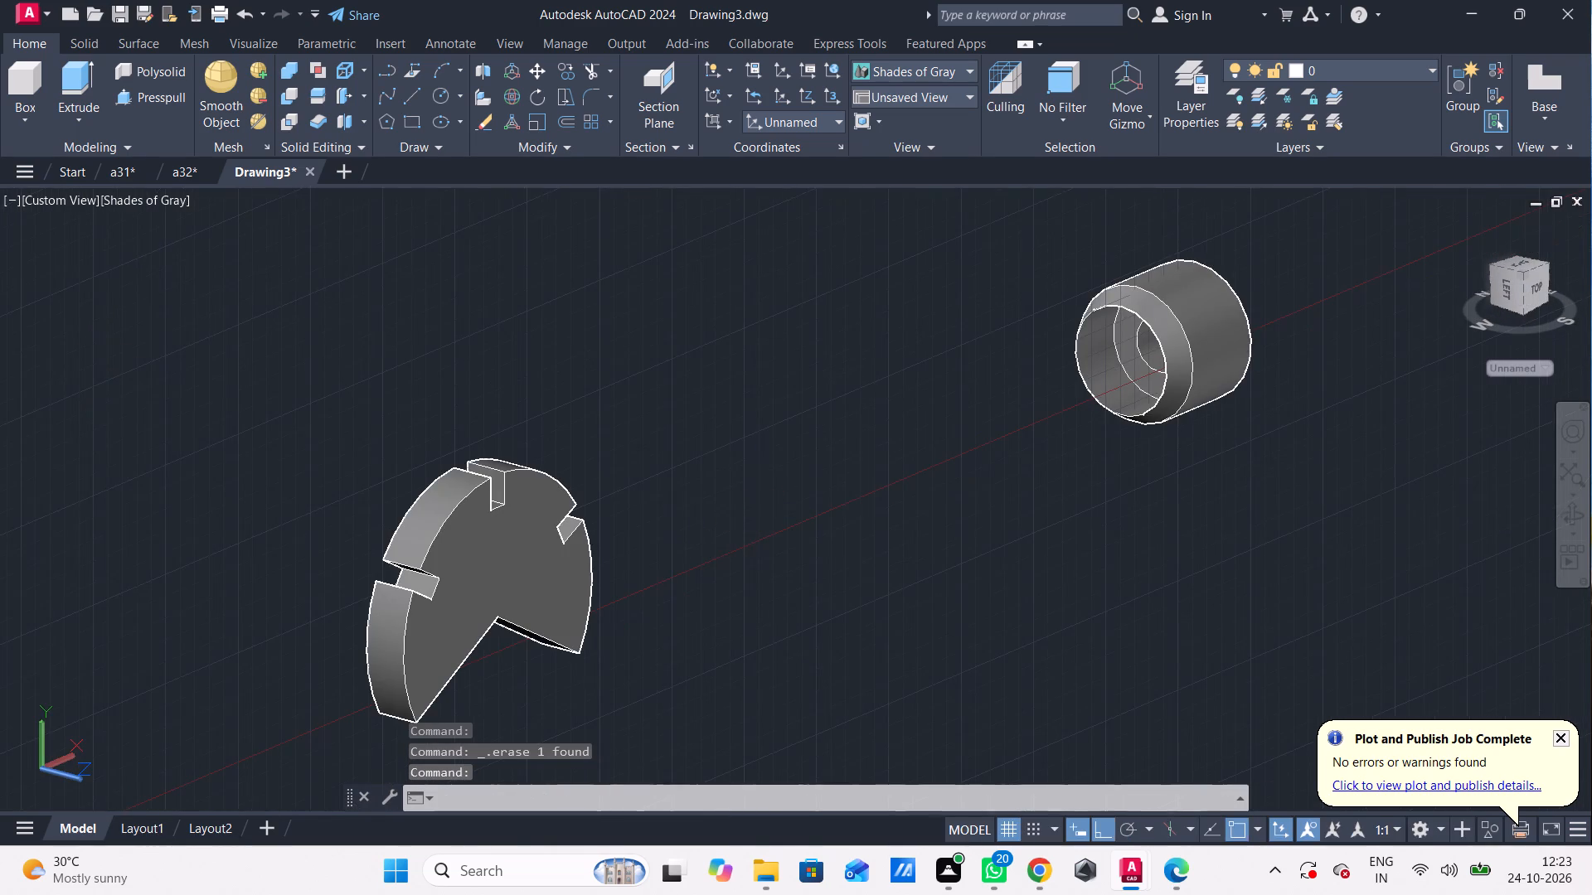
middle_click_drag(767, 499, 636, 566)
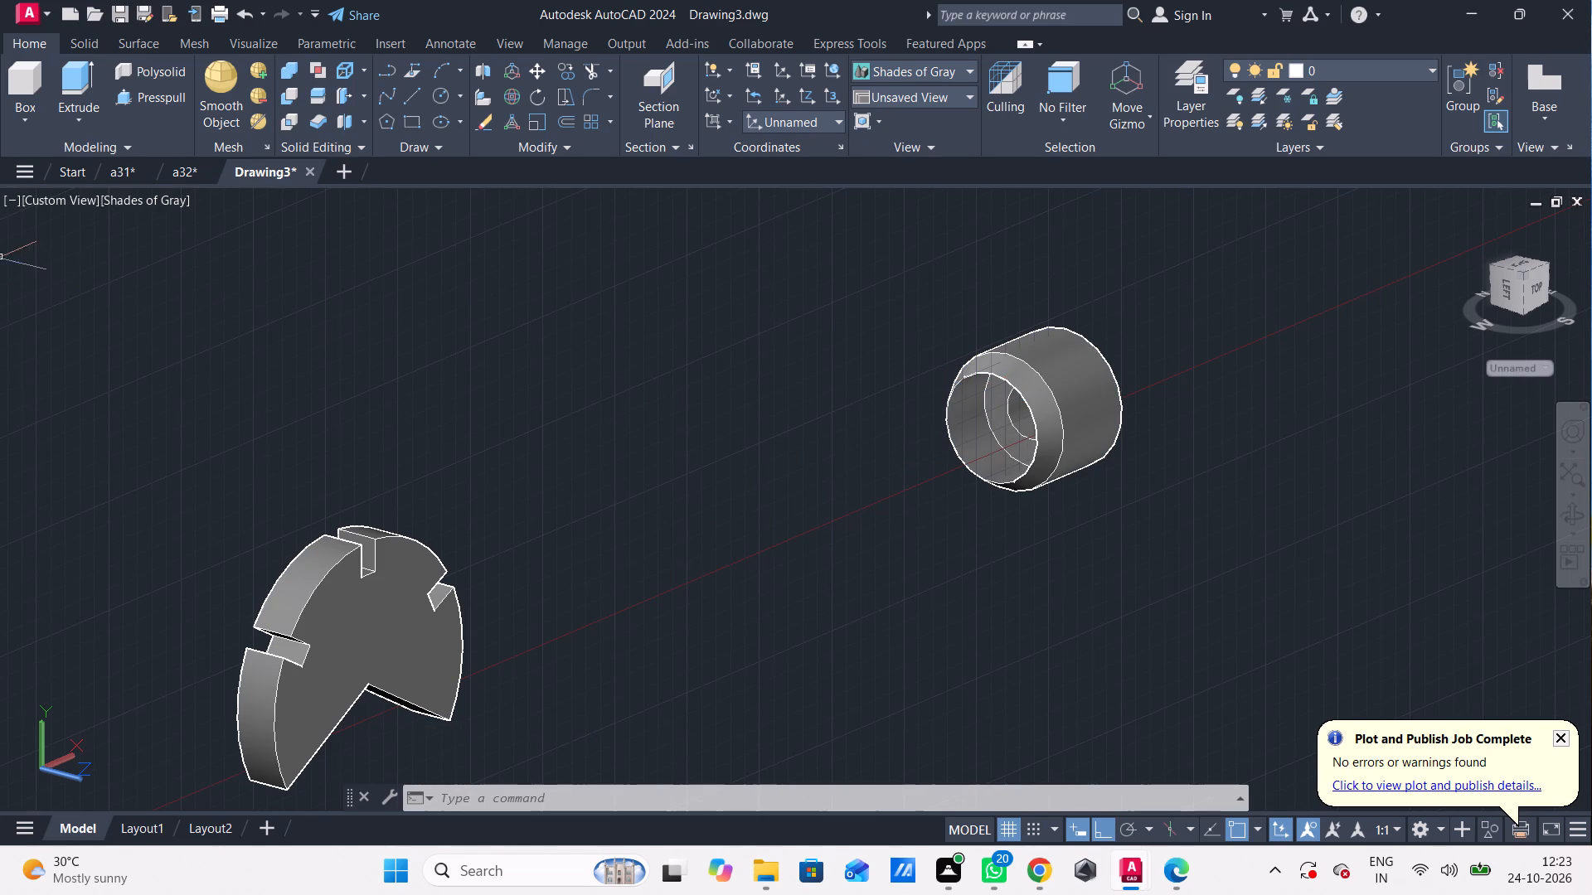
left_click(69, 213)
key("Escape")
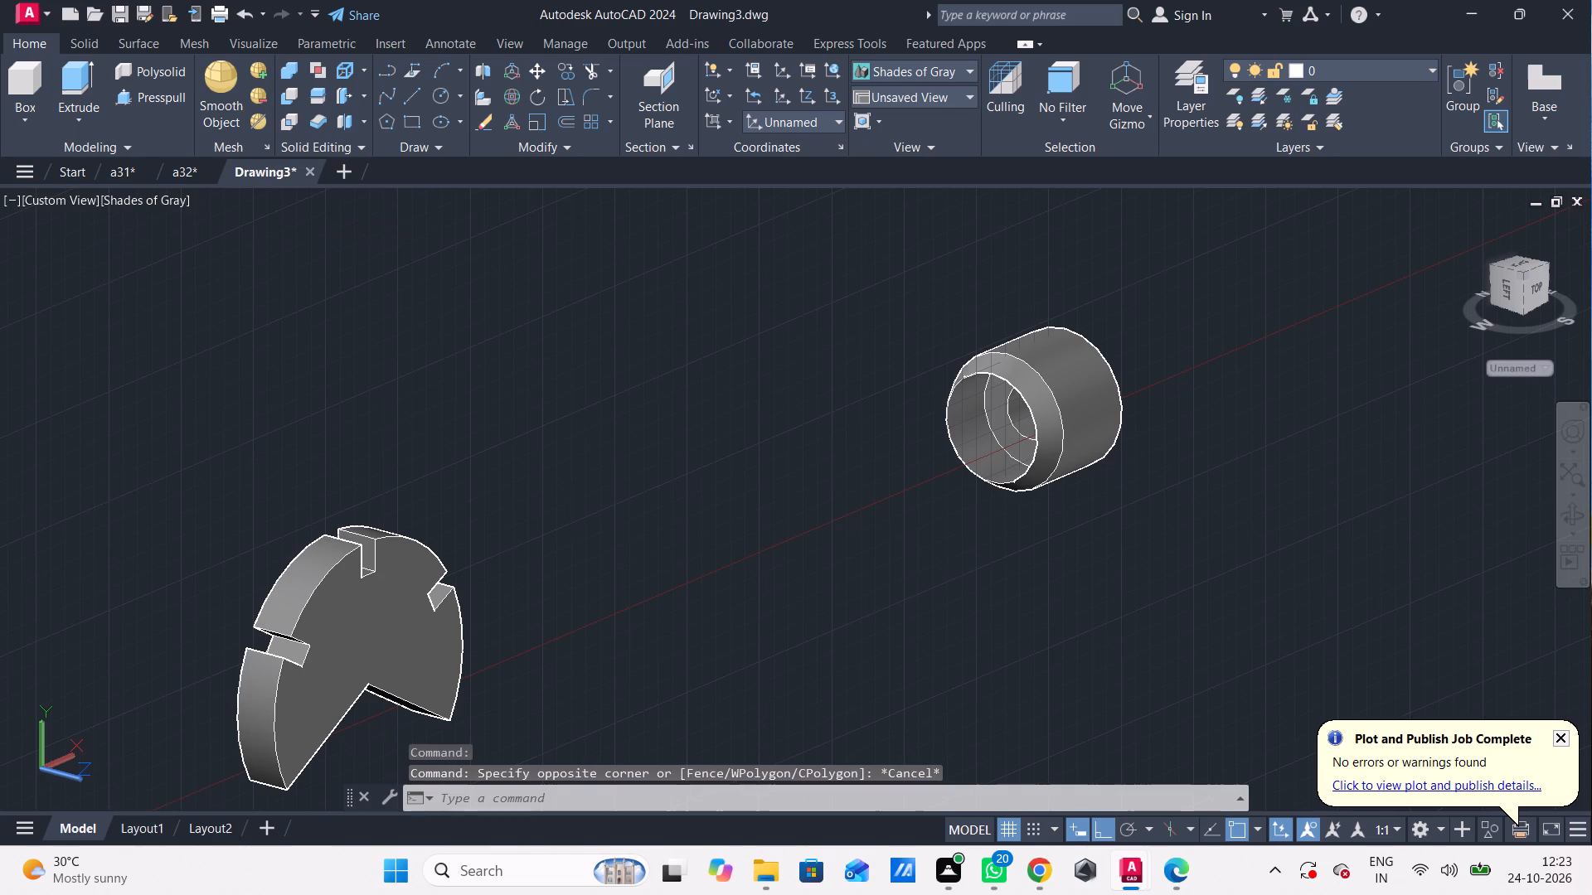
left_click(70, 195)
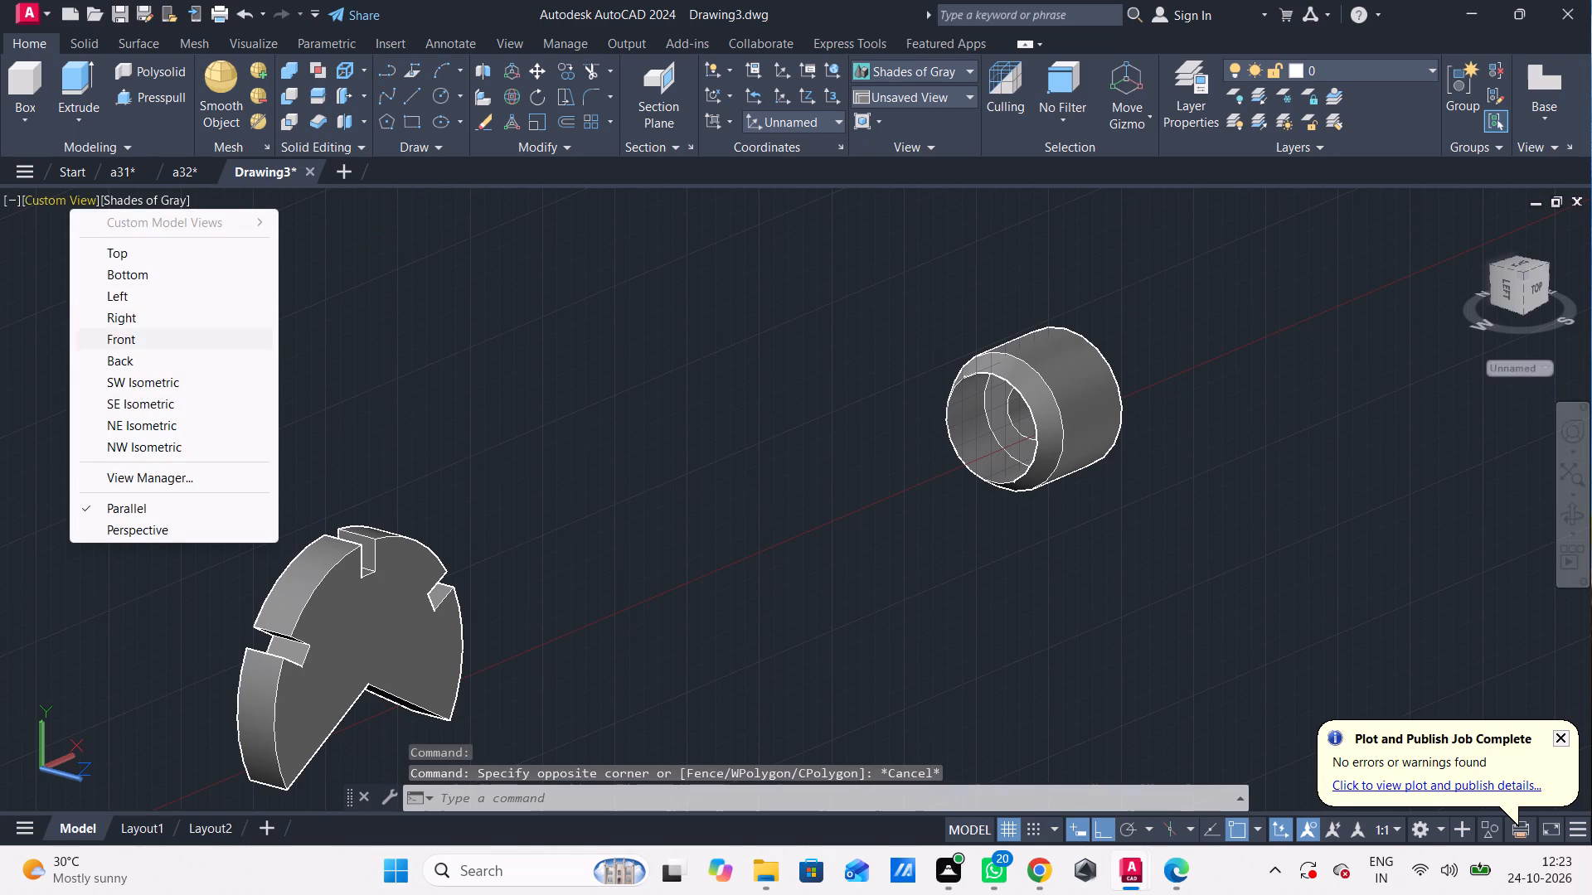
left_click(136, 343)
scroll(972, 472, "up", 1)
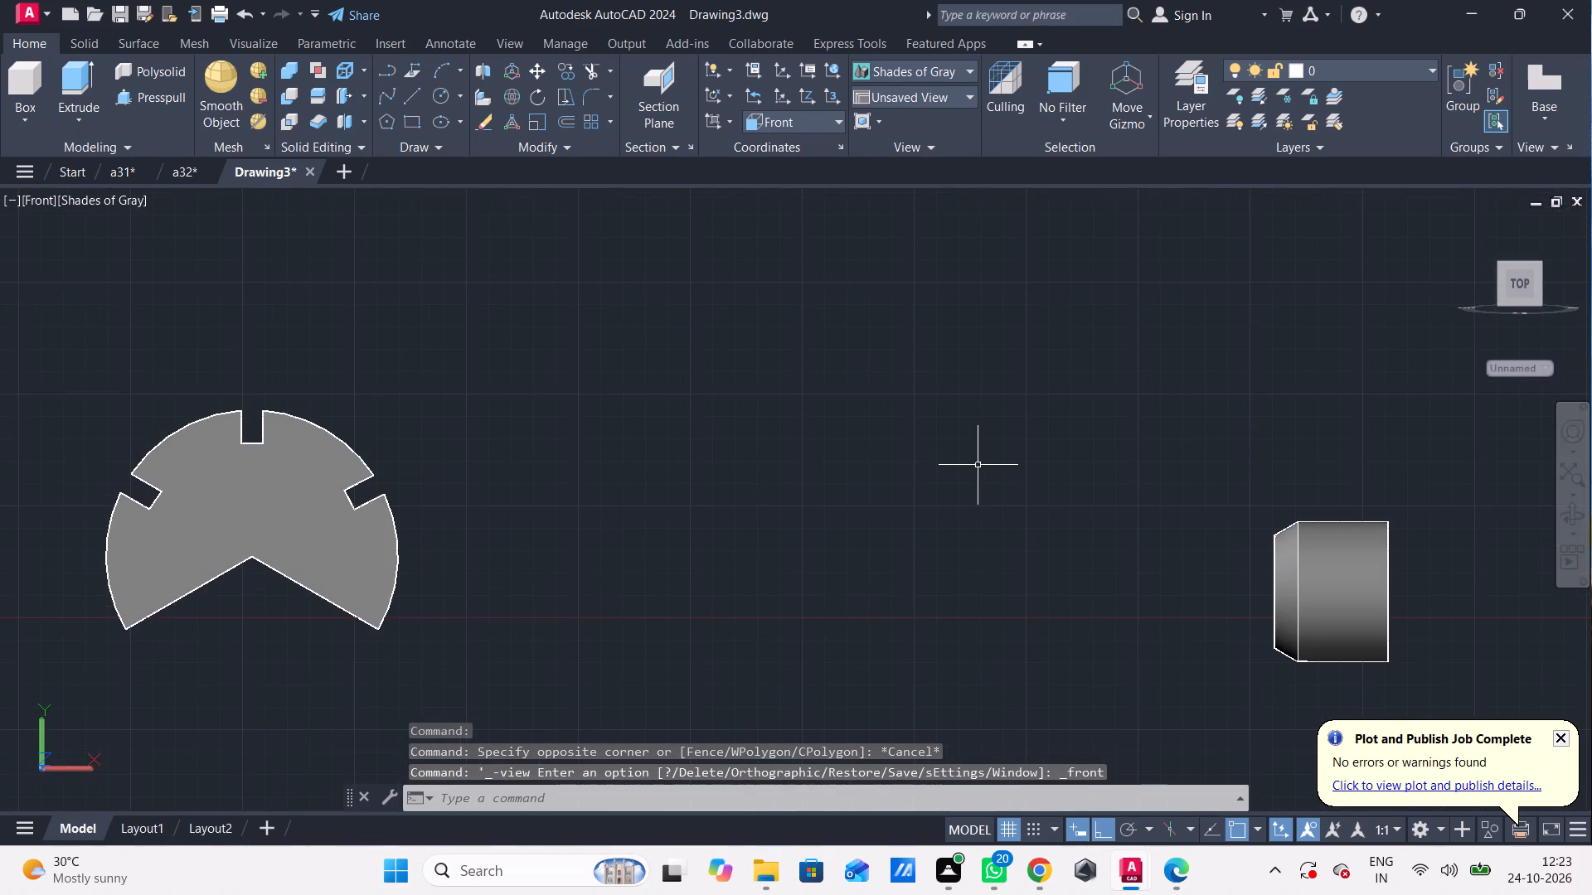
middle_click_drag(980, 458, 633, 519)
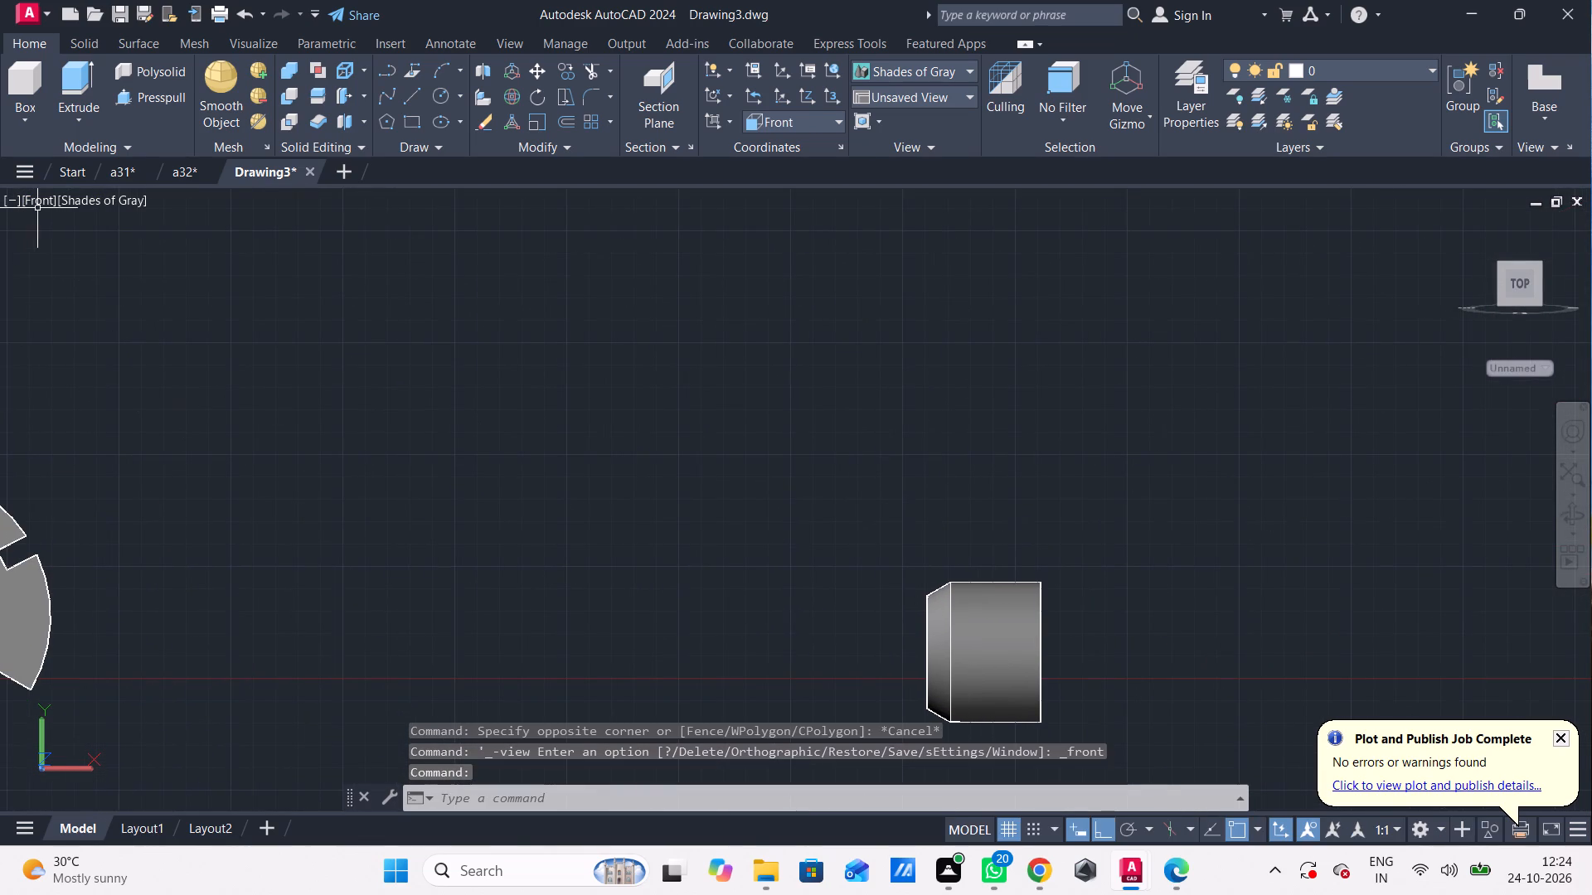
left_click(38, 209)
left_click(86, 247)
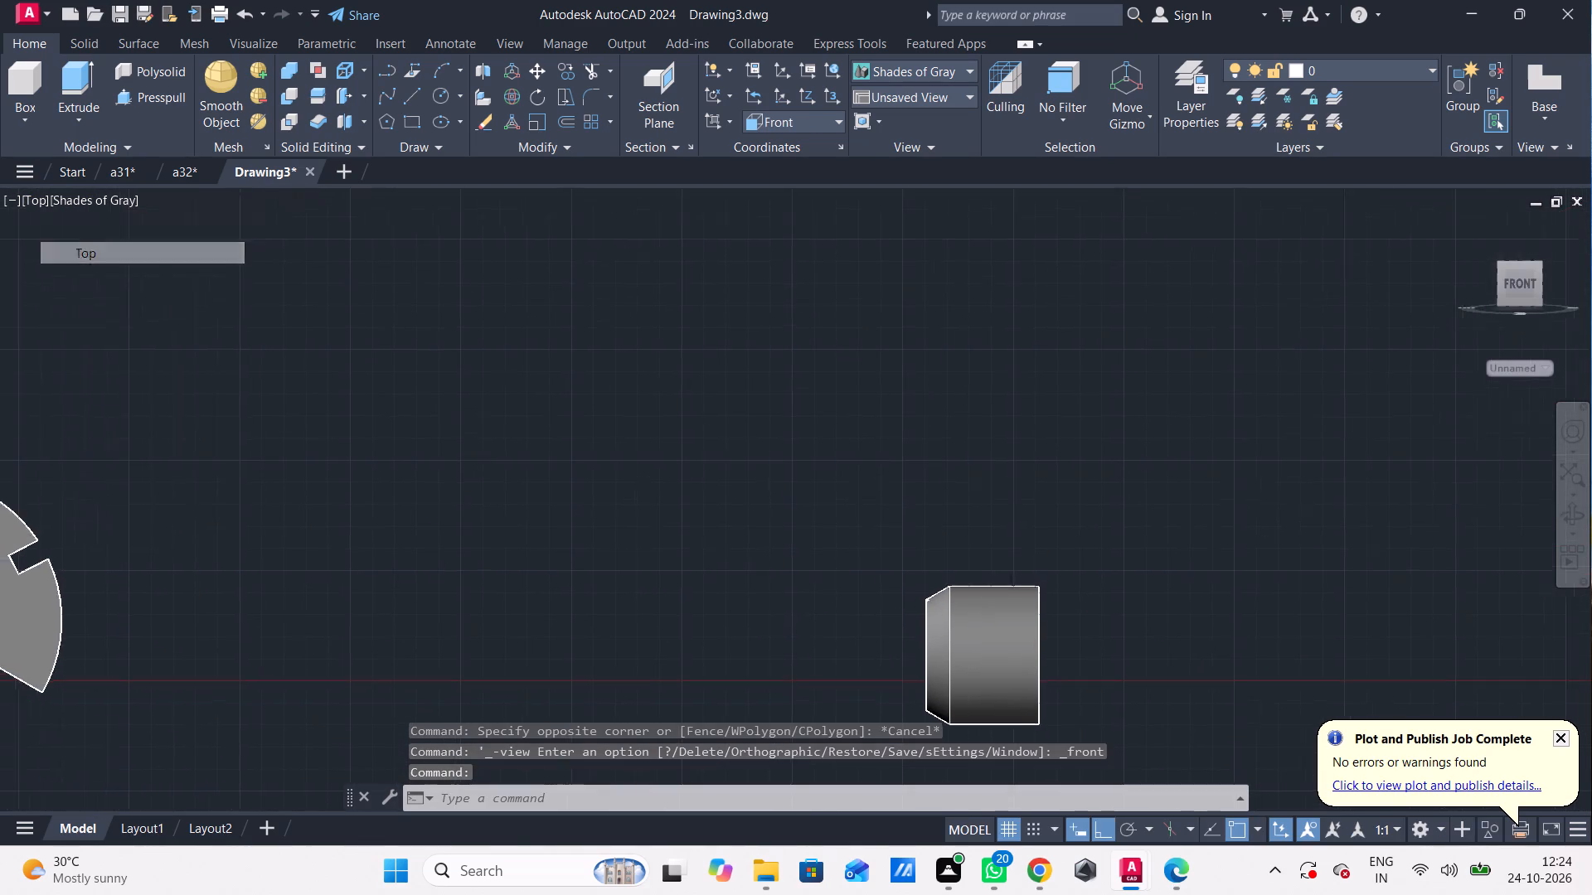
scroll(693, 586, "up", 3)
middle_click_drag(646, 457, 465, 143)
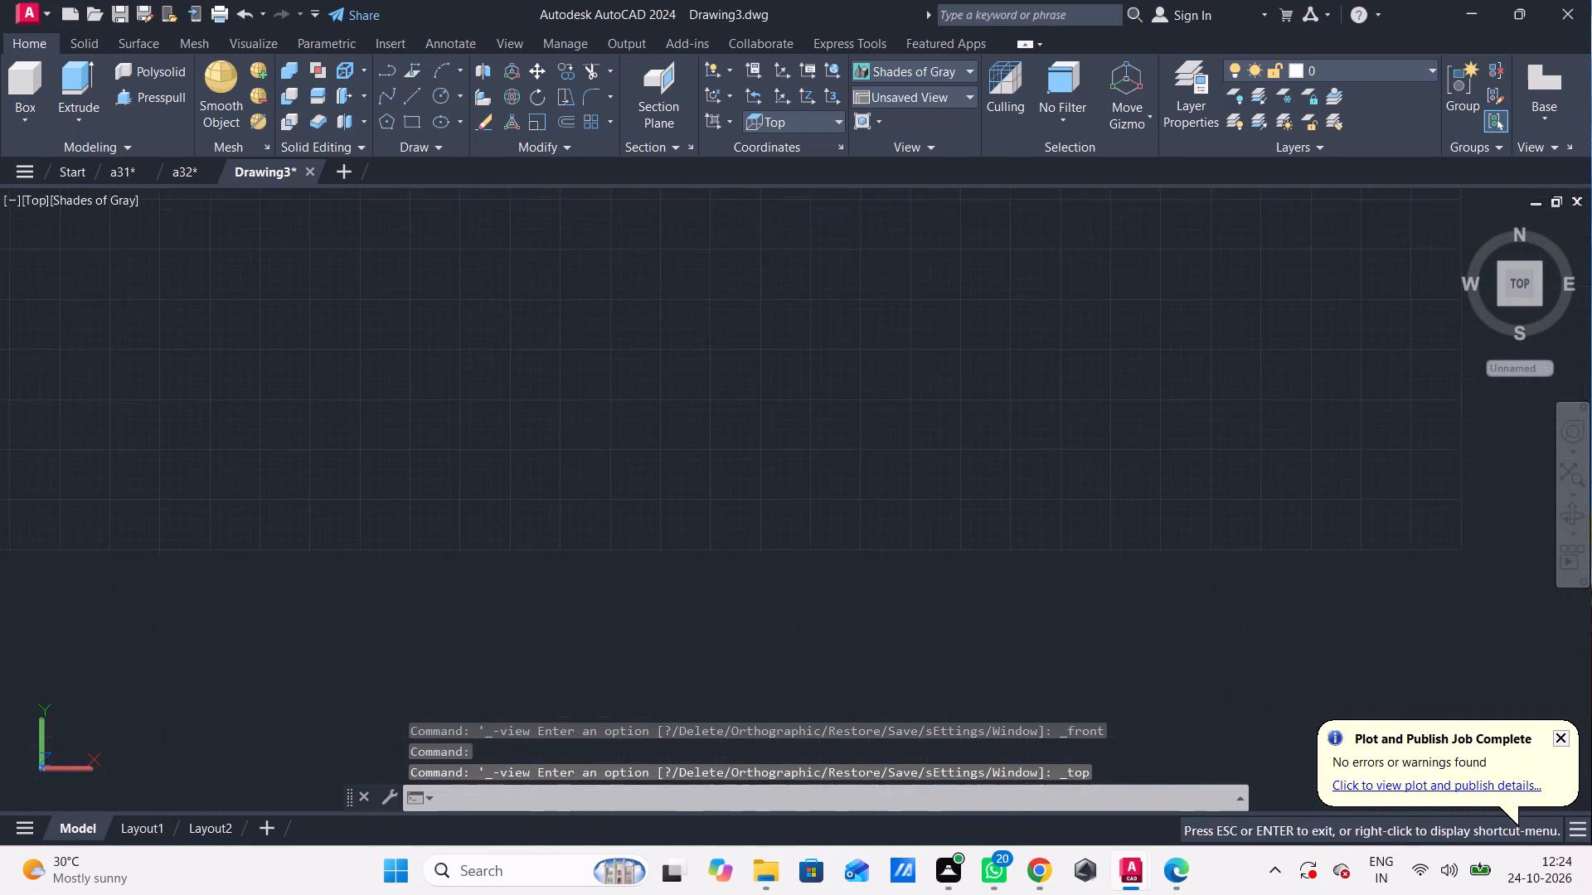
middle_click_drag(465, 143, 418, 51)
middle_click_drag(646, 447, 512, 204)
middle_click_drag(666, 477, 674, 473)
scroll(674, 477, "up", 1)
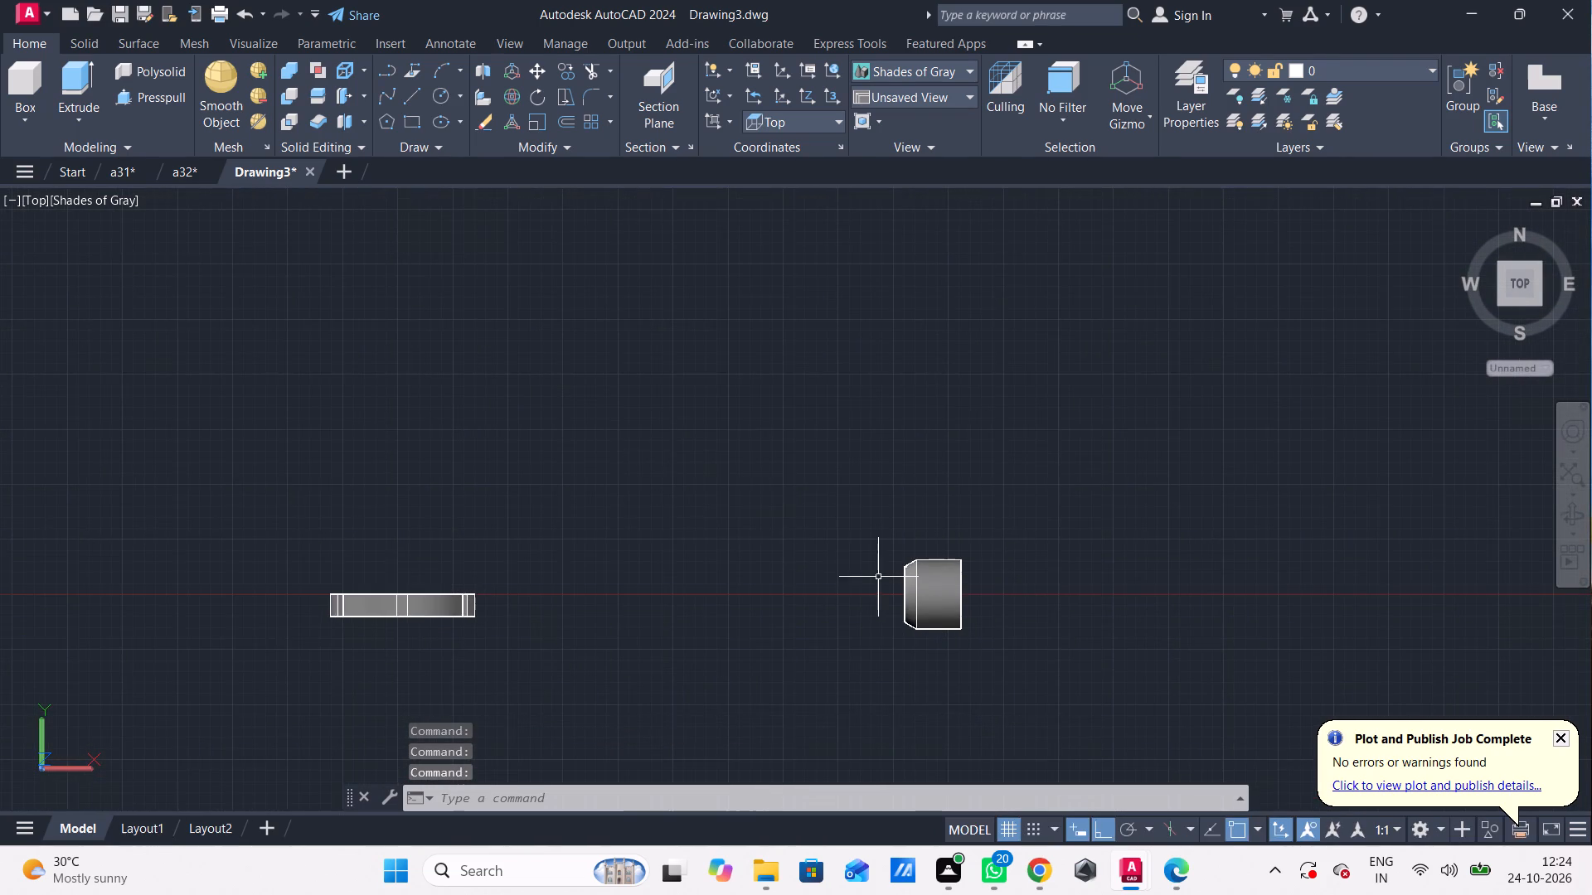
scroll(885, 578, "up", 3)
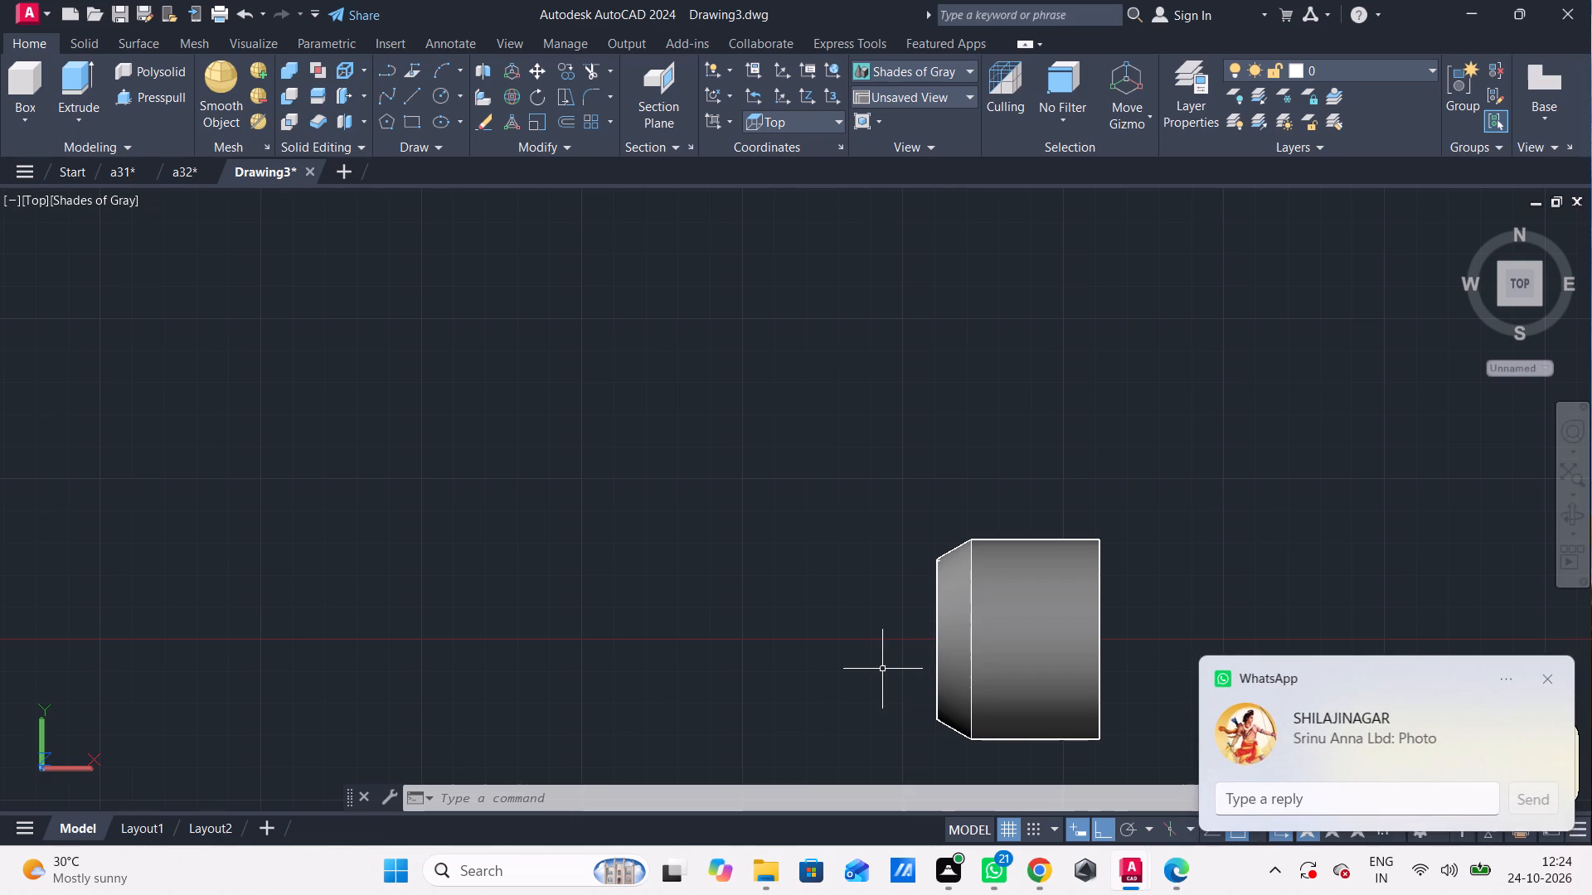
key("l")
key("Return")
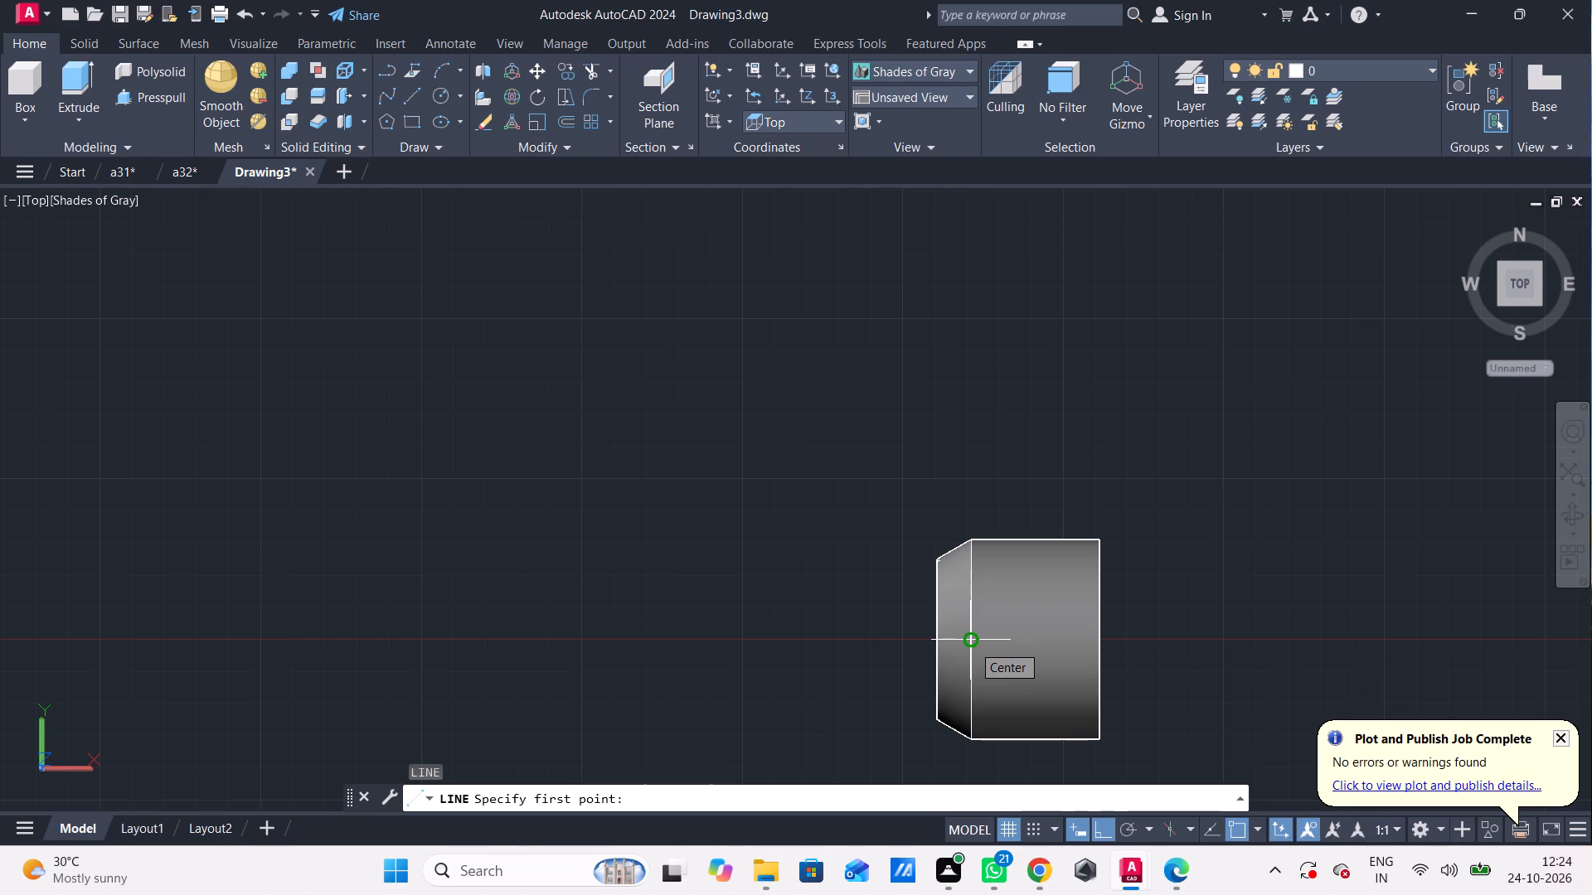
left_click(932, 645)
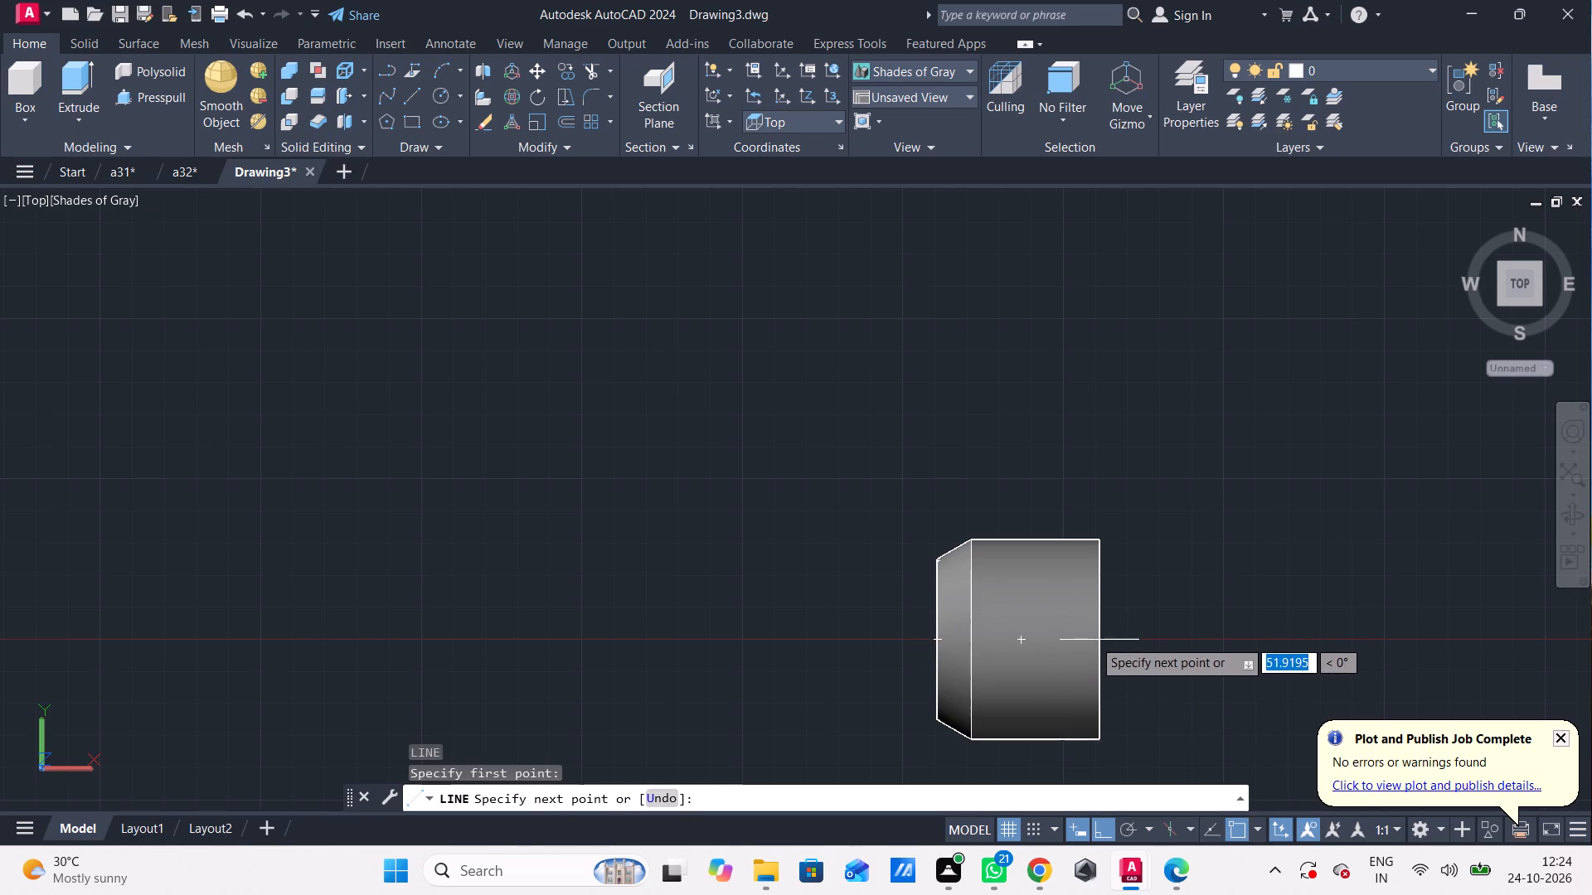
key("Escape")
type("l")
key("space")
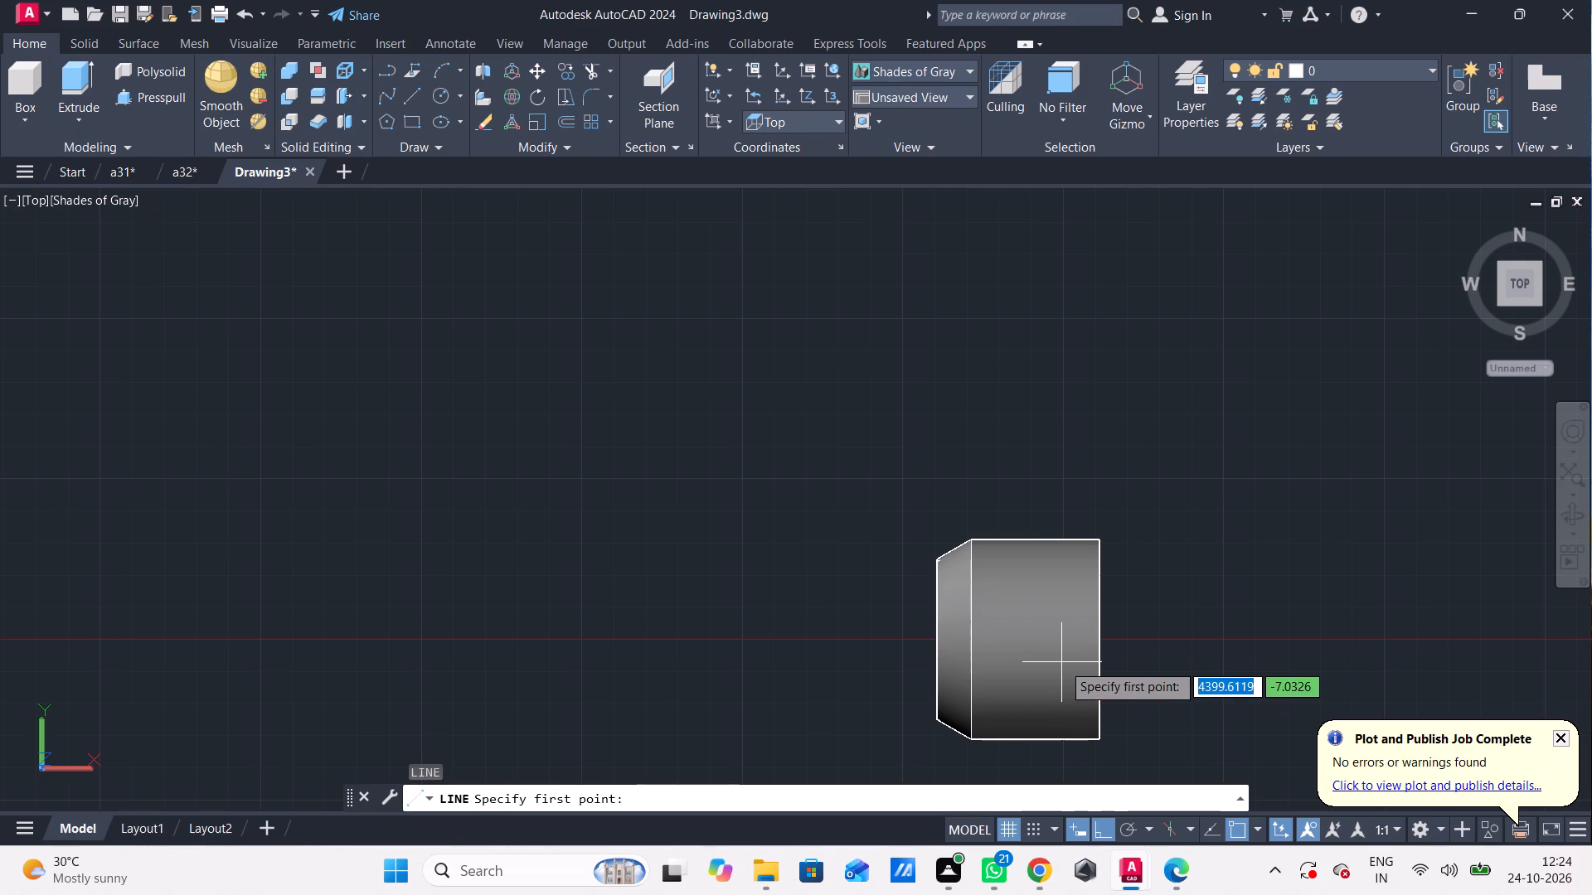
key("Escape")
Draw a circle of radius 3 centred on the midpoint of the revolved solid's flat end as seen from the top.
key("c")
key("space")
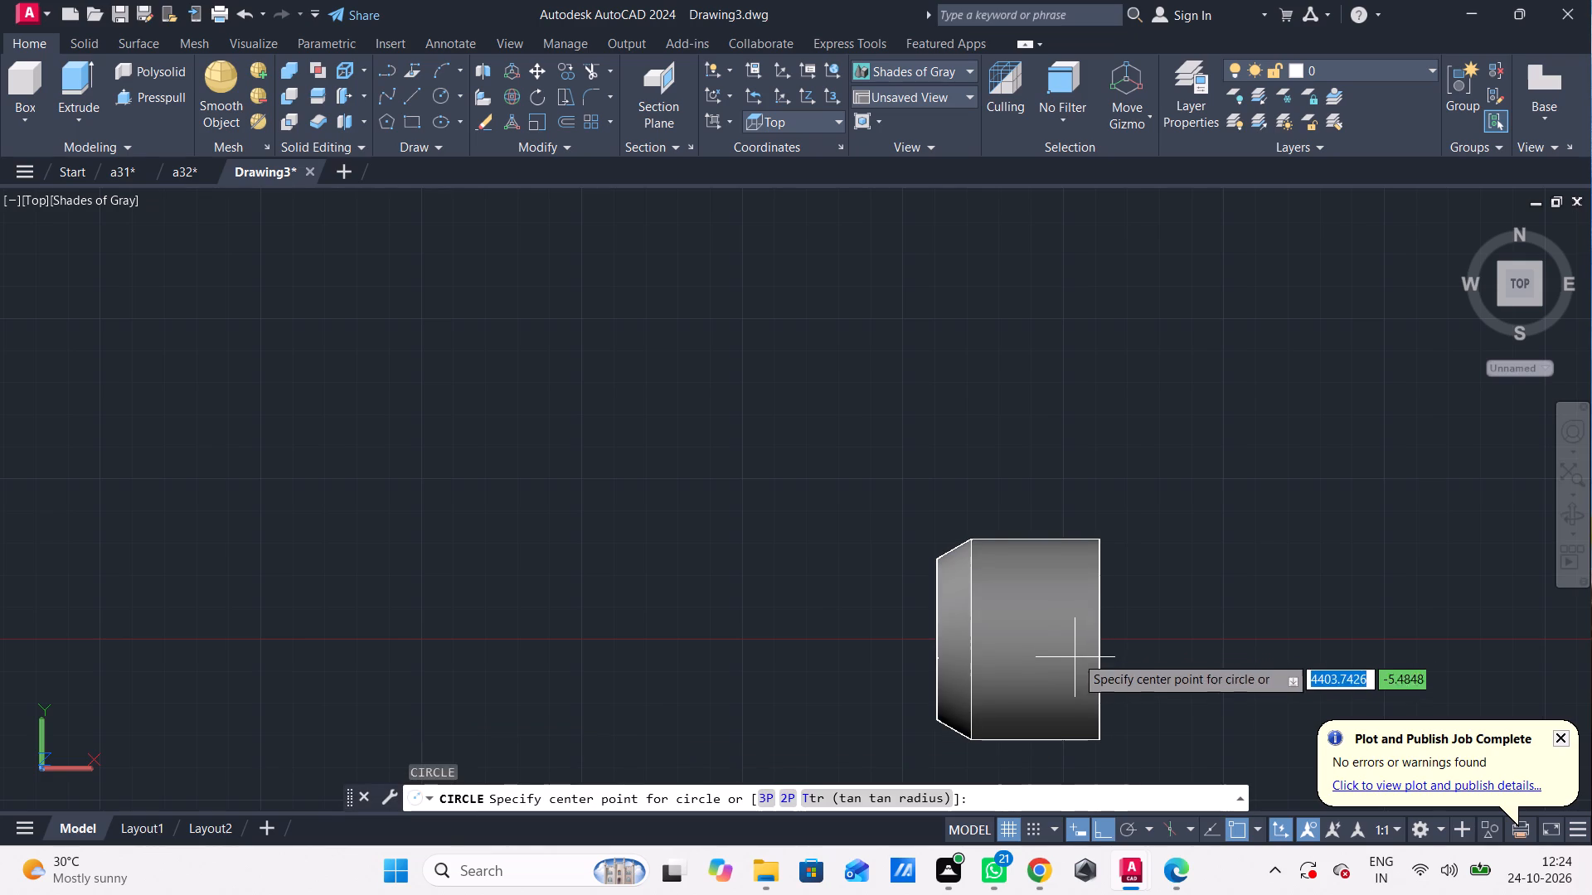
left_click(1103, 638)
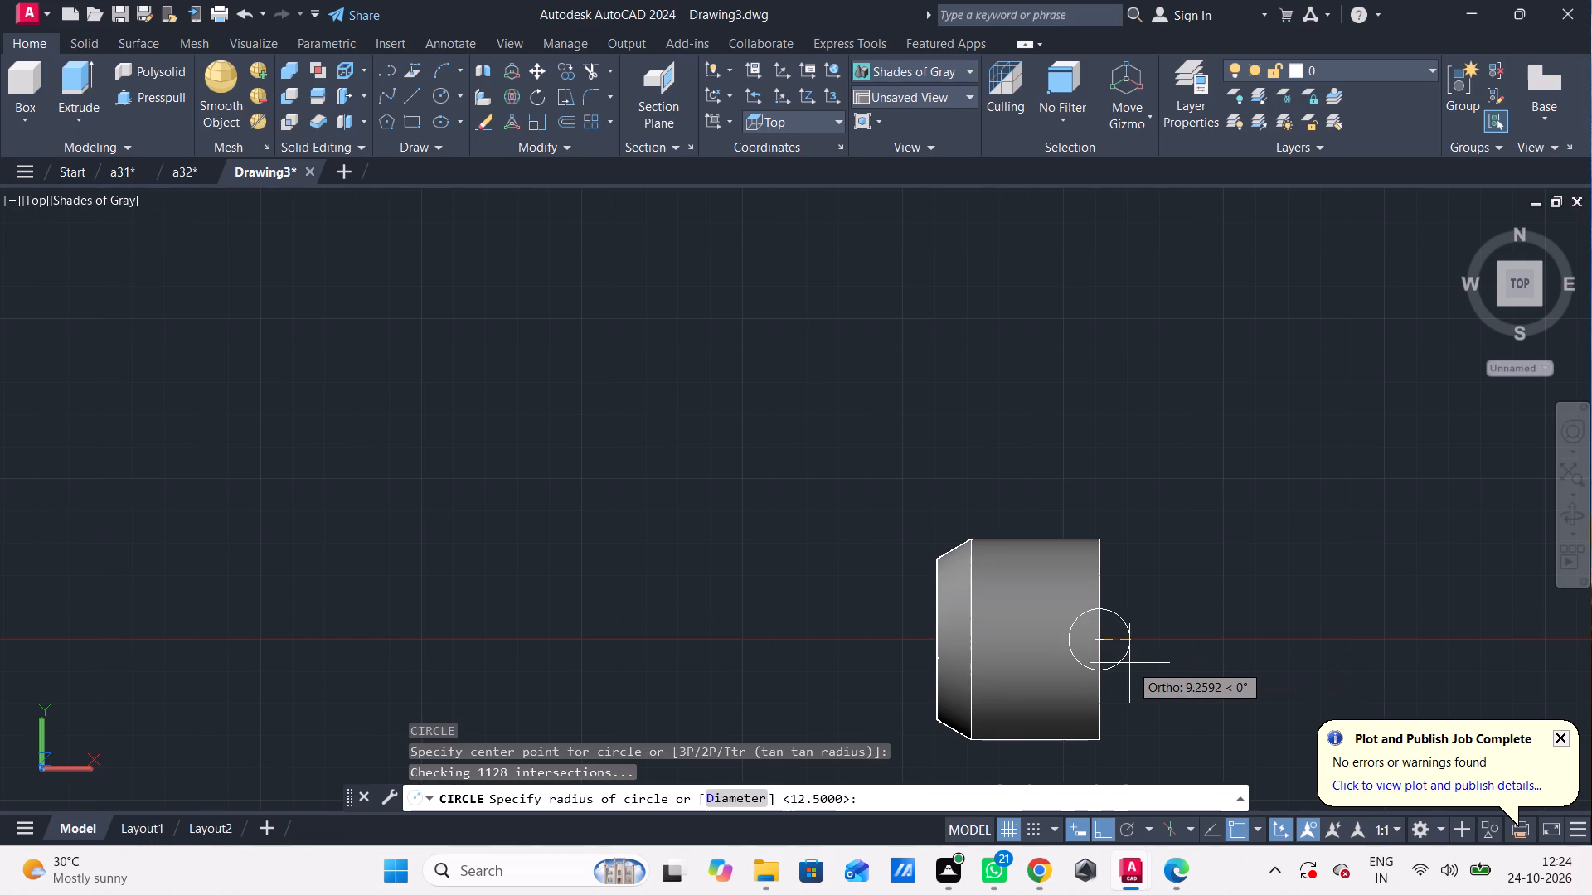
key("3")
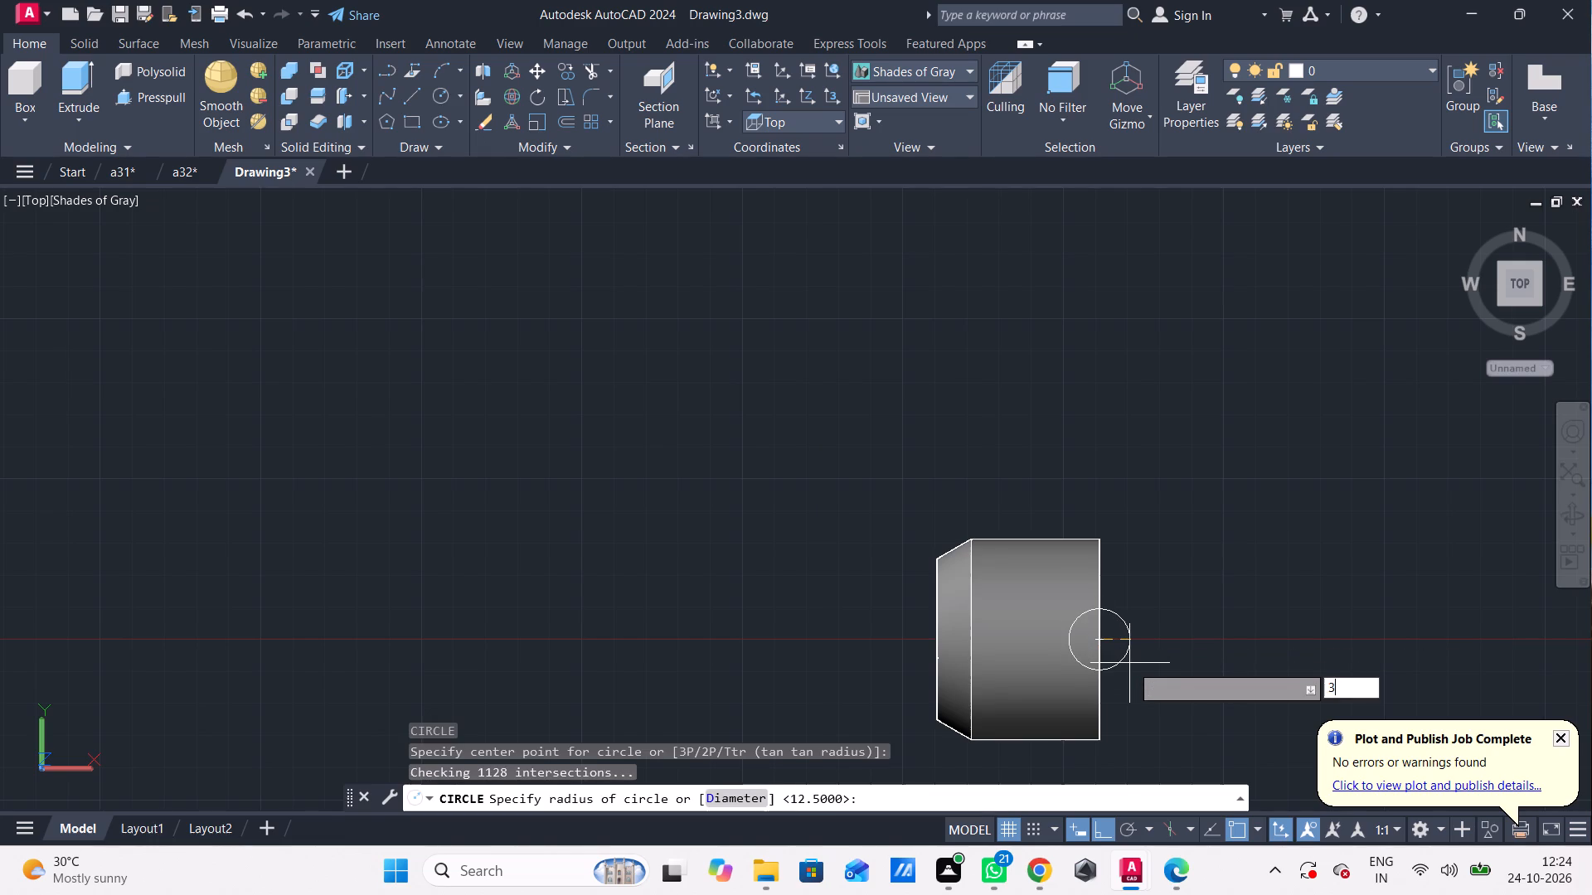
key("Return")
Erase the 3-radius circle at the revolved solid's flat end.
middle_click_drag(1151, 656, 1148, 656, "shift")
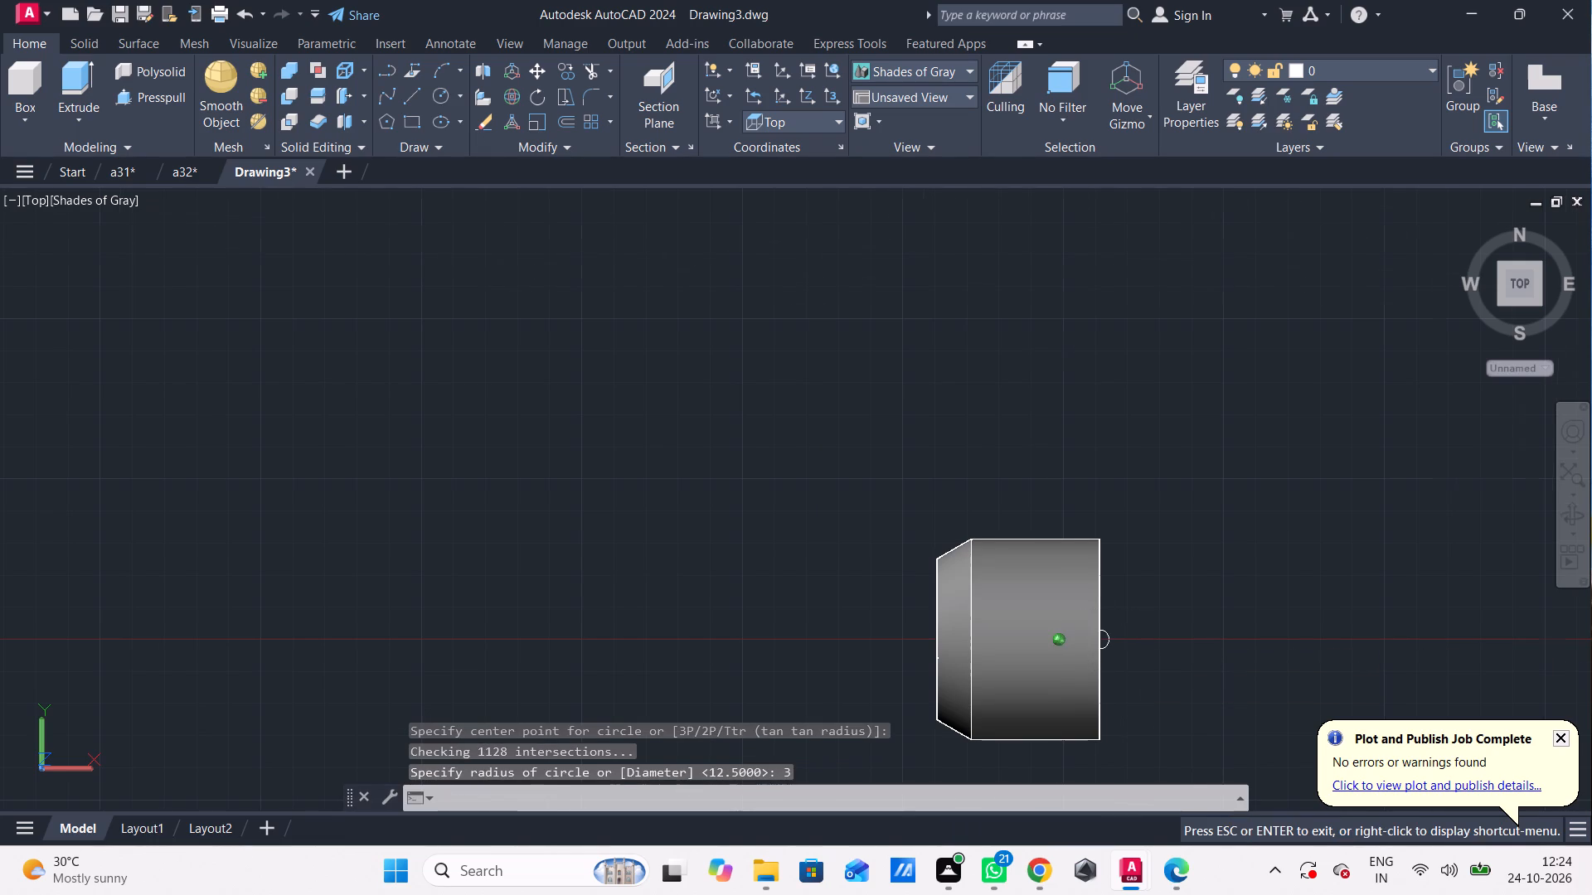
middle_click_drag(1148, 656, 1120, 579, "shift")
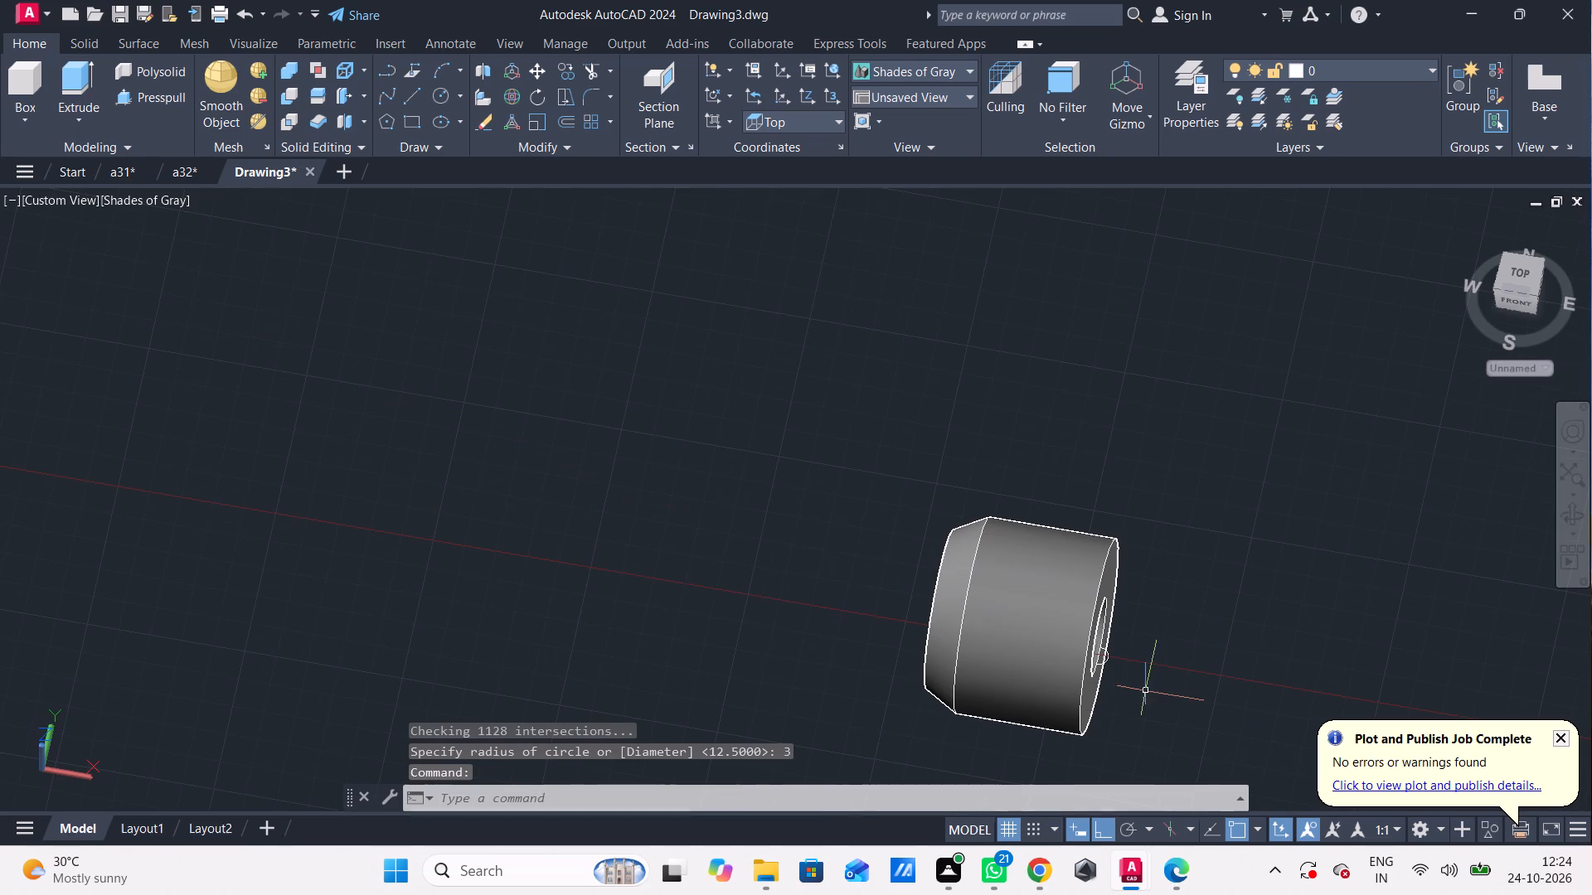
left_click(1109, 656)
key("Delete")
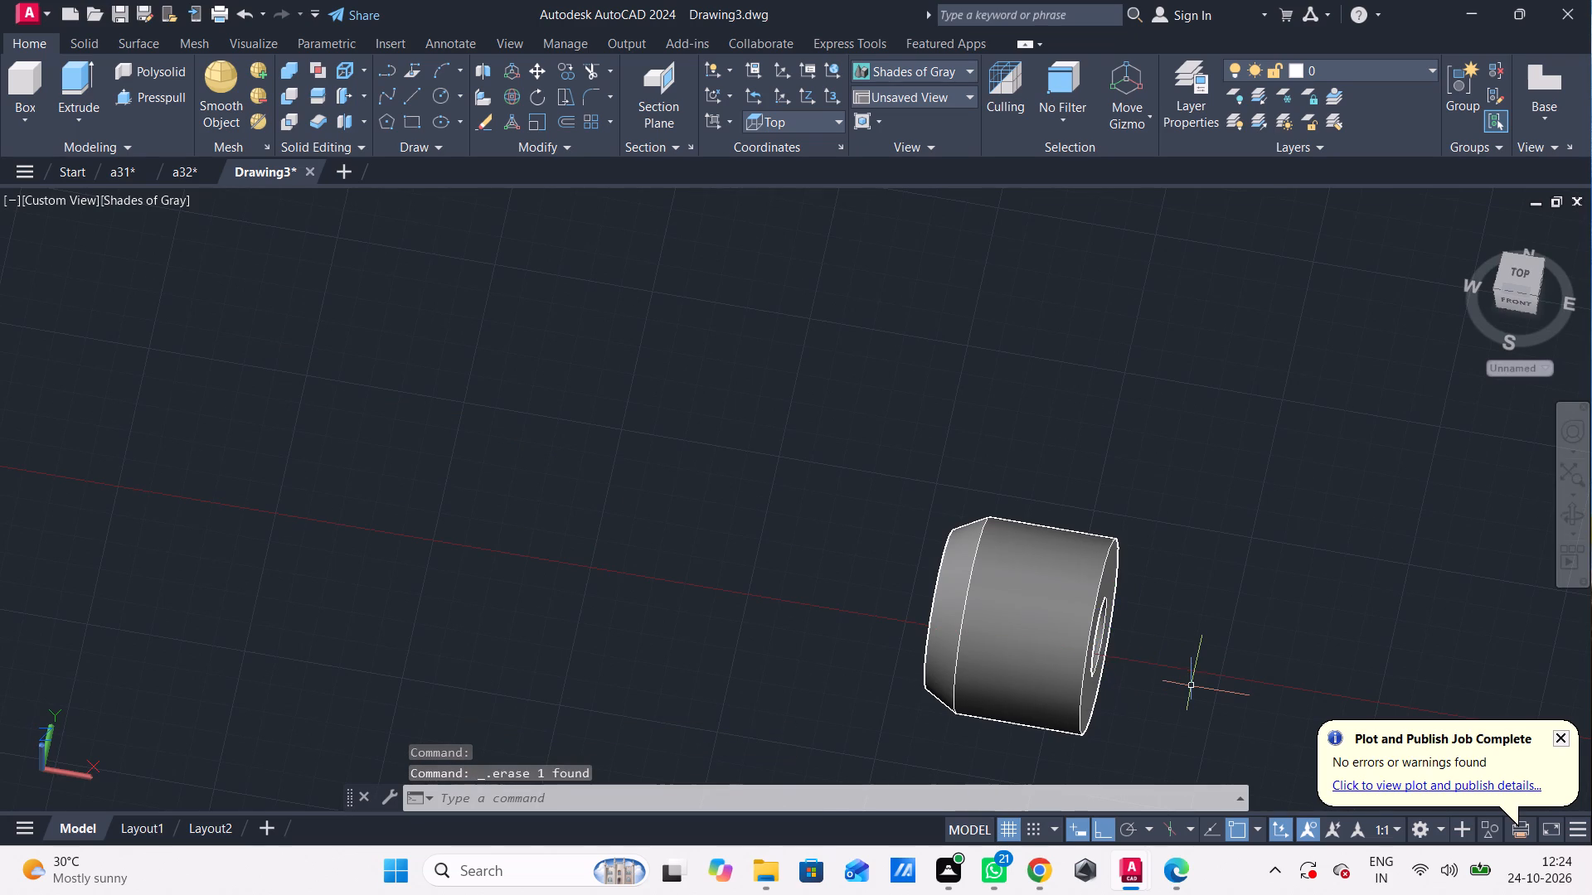
Draw a circle of radius 3 centred on the outer edge of the revolved solid's flat end, near its top.
scroll(1047, 632, "up", 3)
key("c")
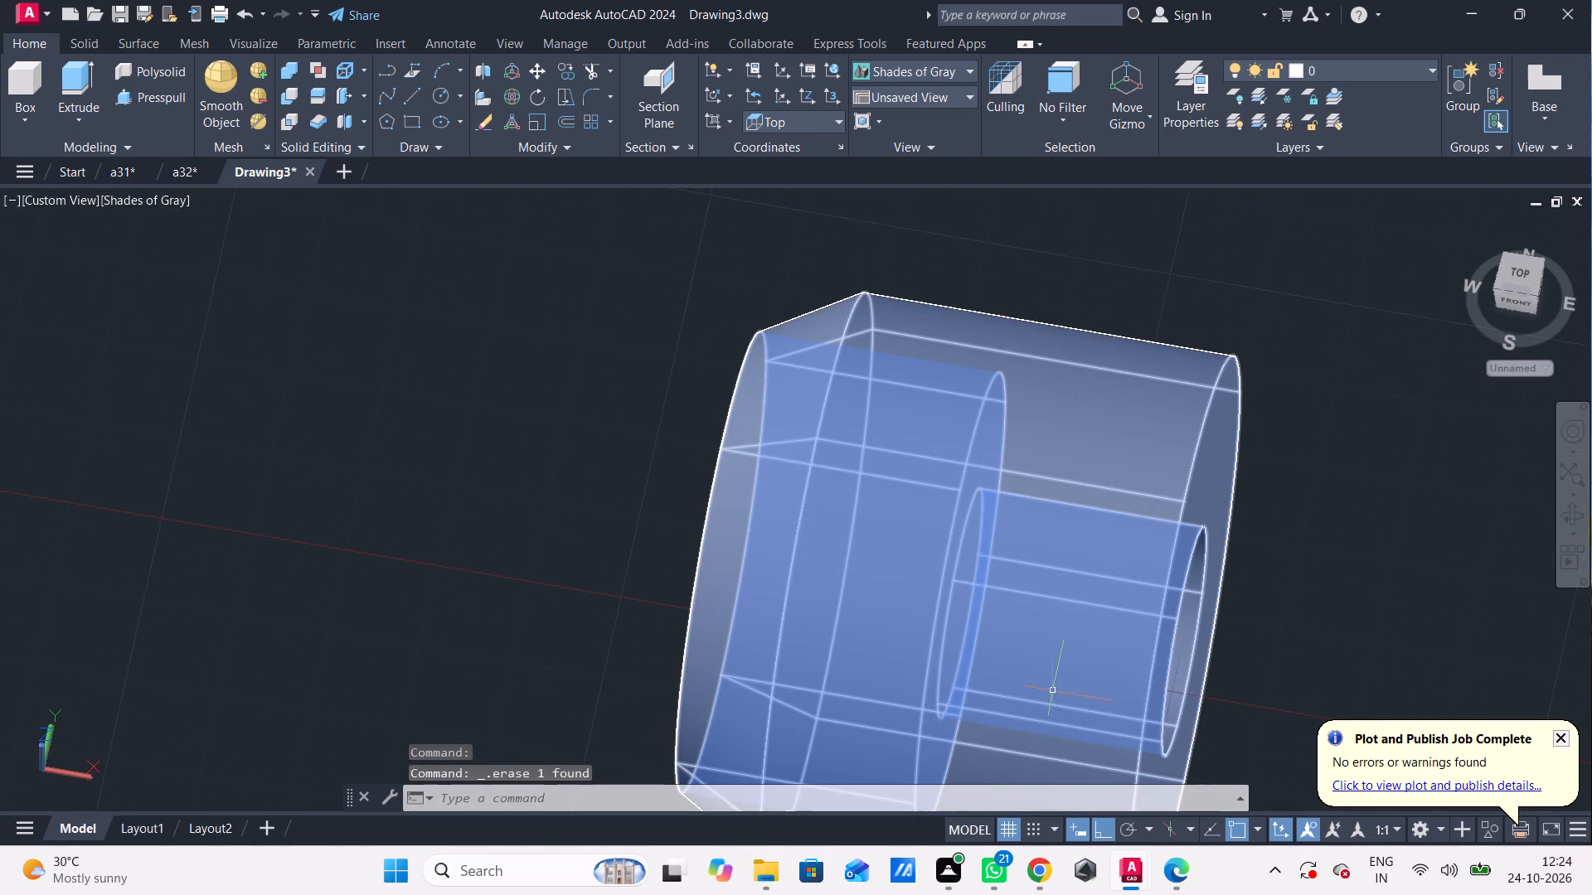
key("space")
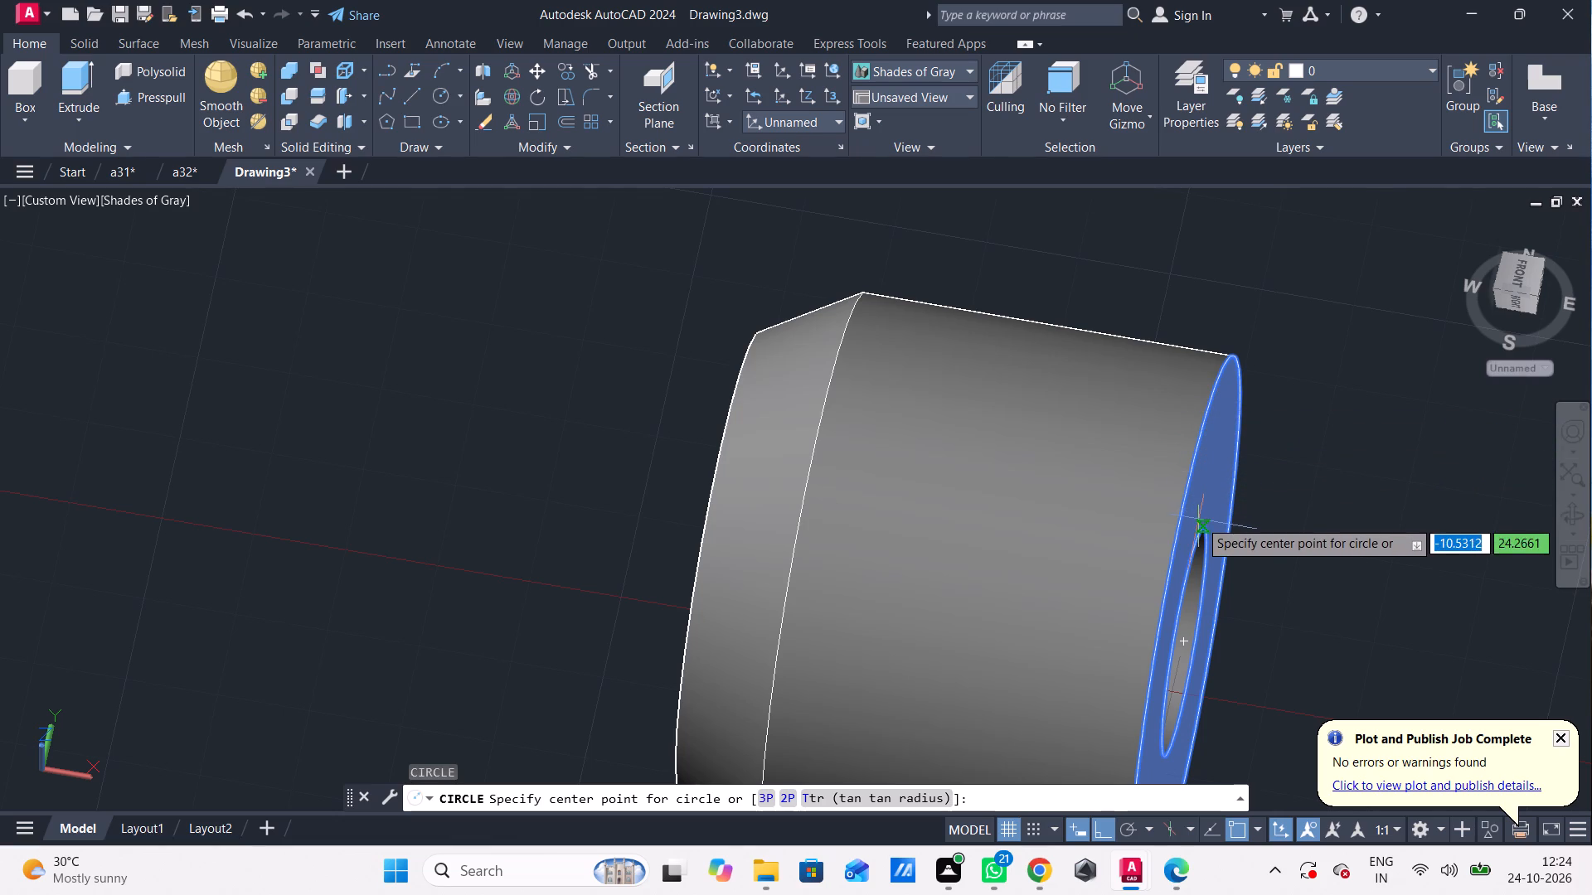
middle_click_drag(1199, 520, 1226, 440, "shift")
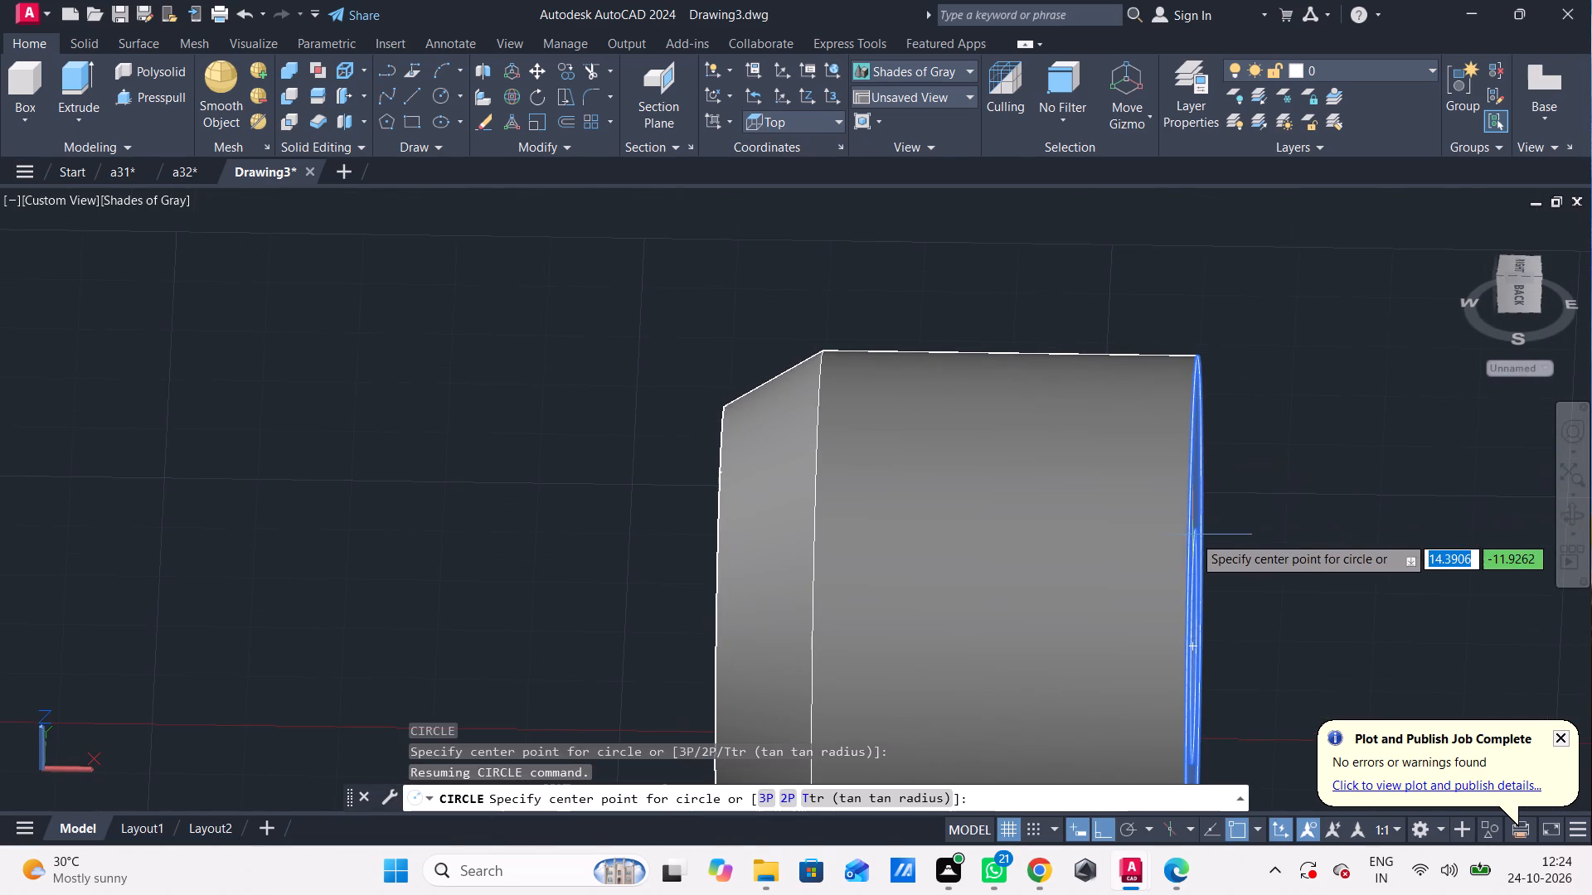
middle_click_drag(1190, 516, 1121, 542, "shift")
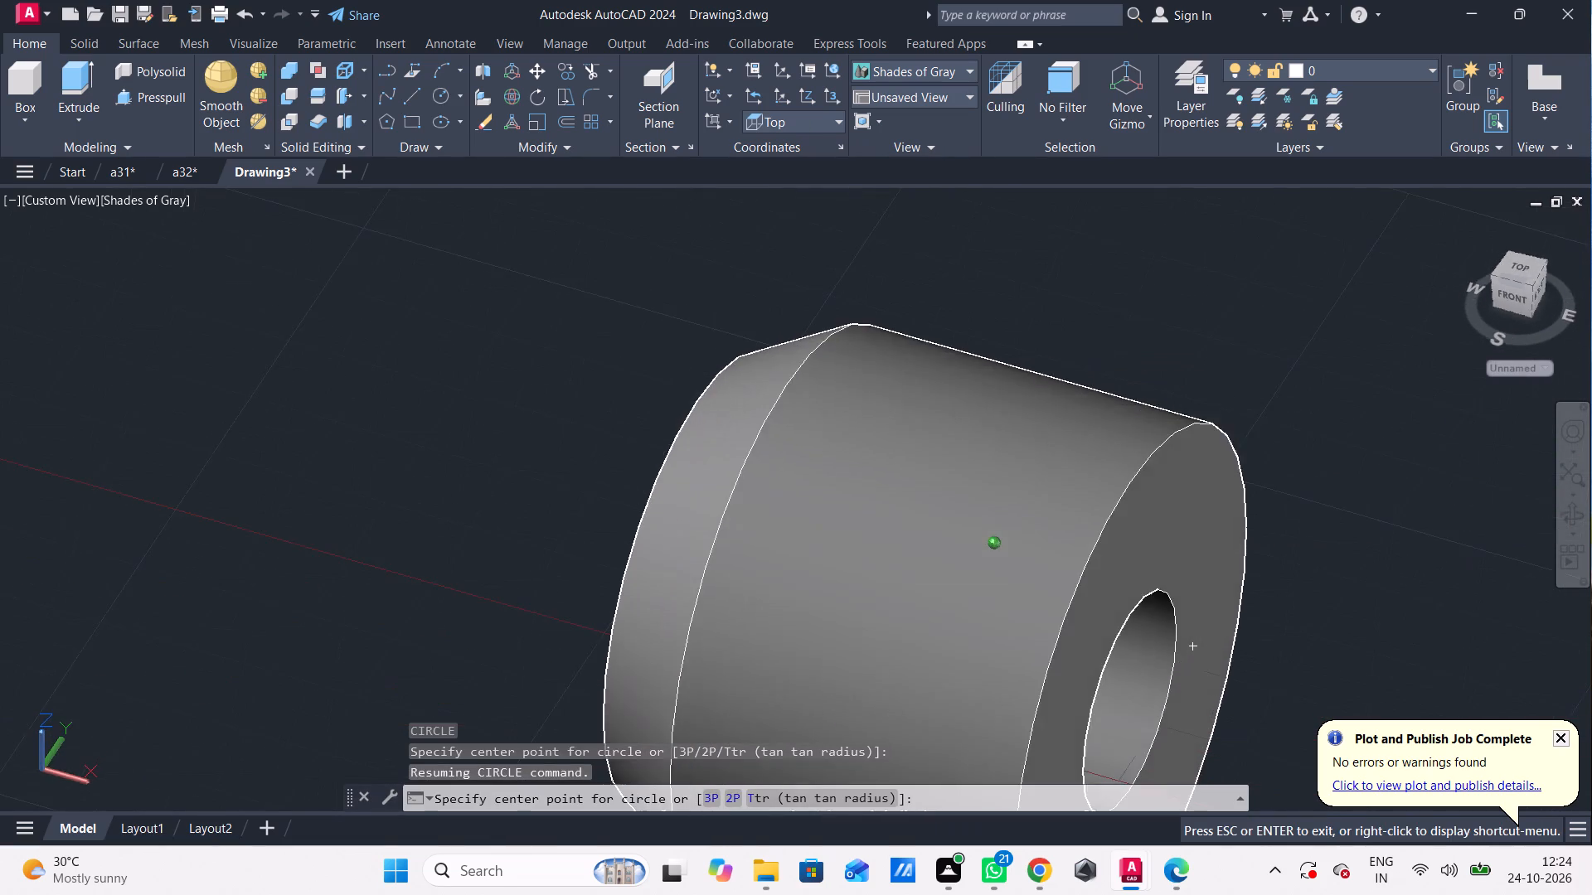
middle_click_drag(1121, 542, 1061, 514, "shift")
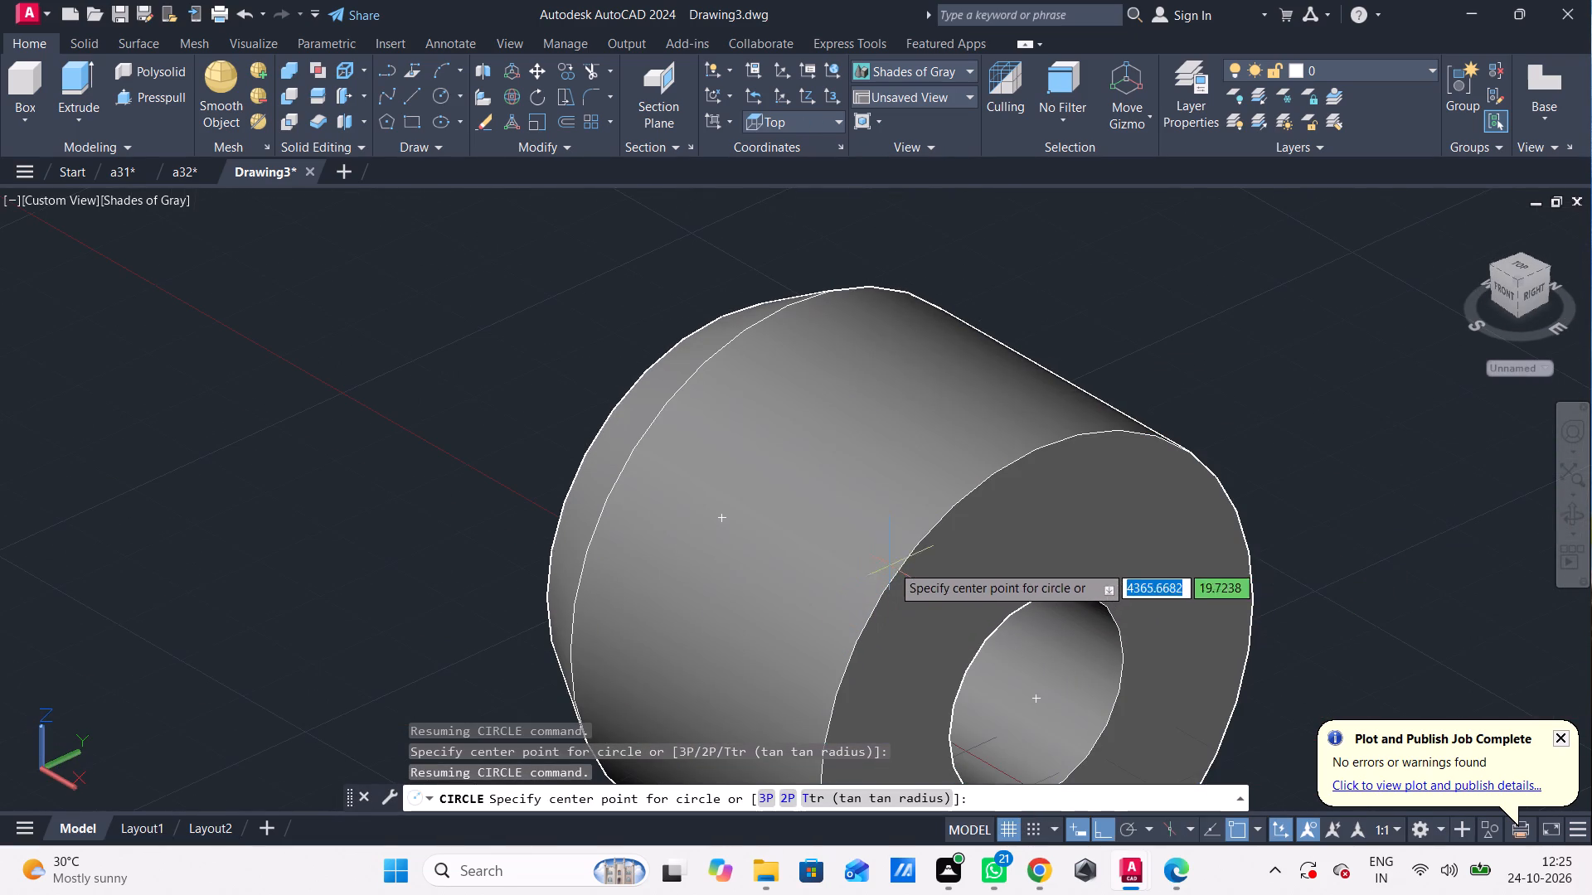
left_click(1006, 463)
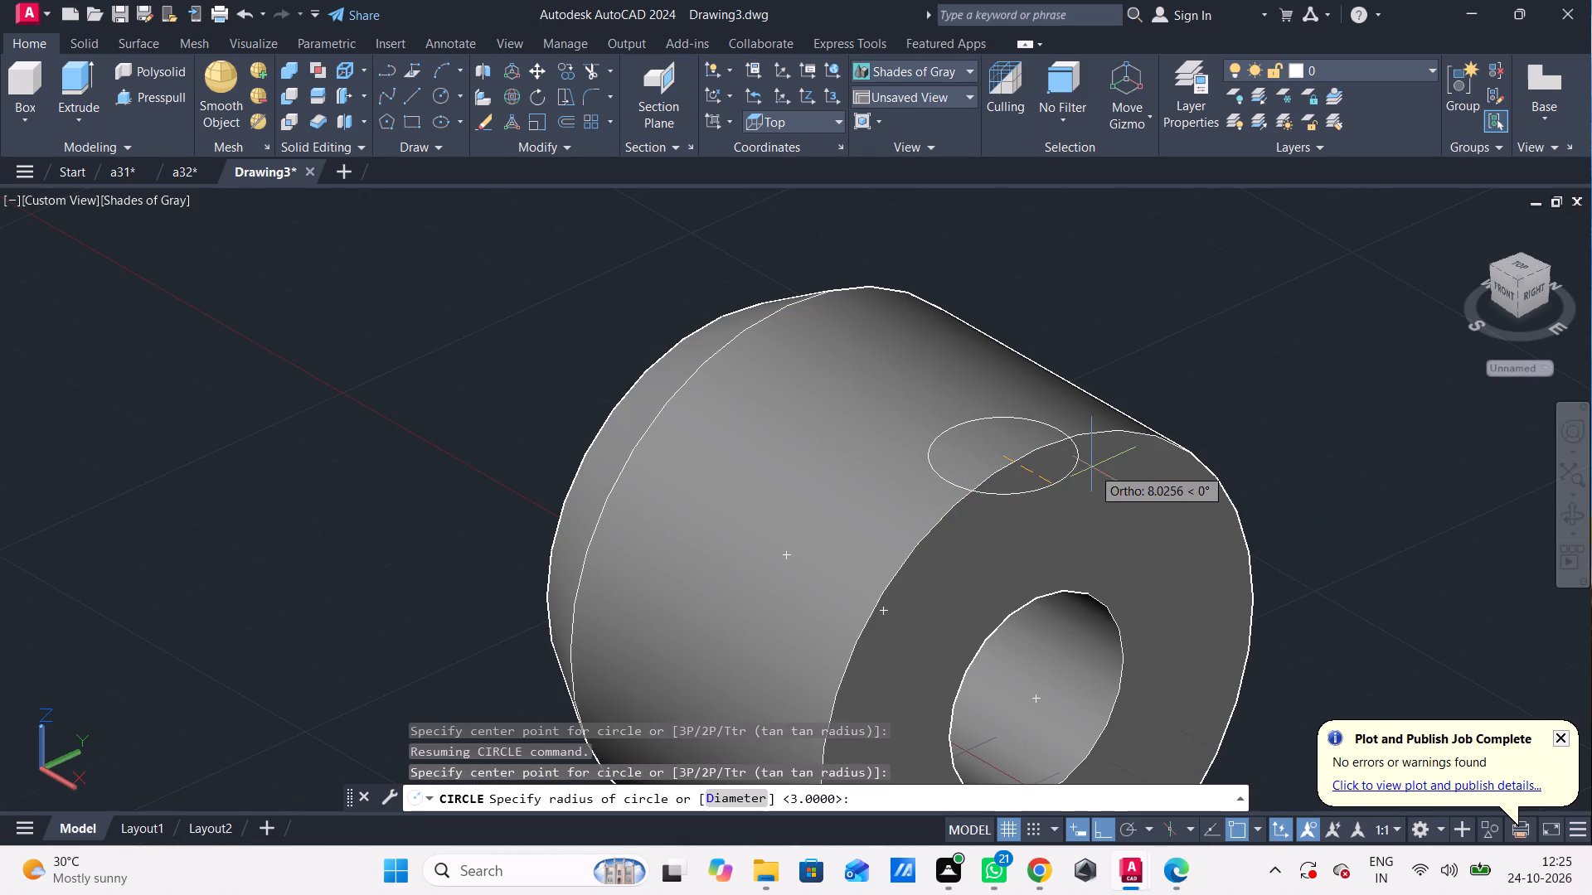
key("3")
key("Return")
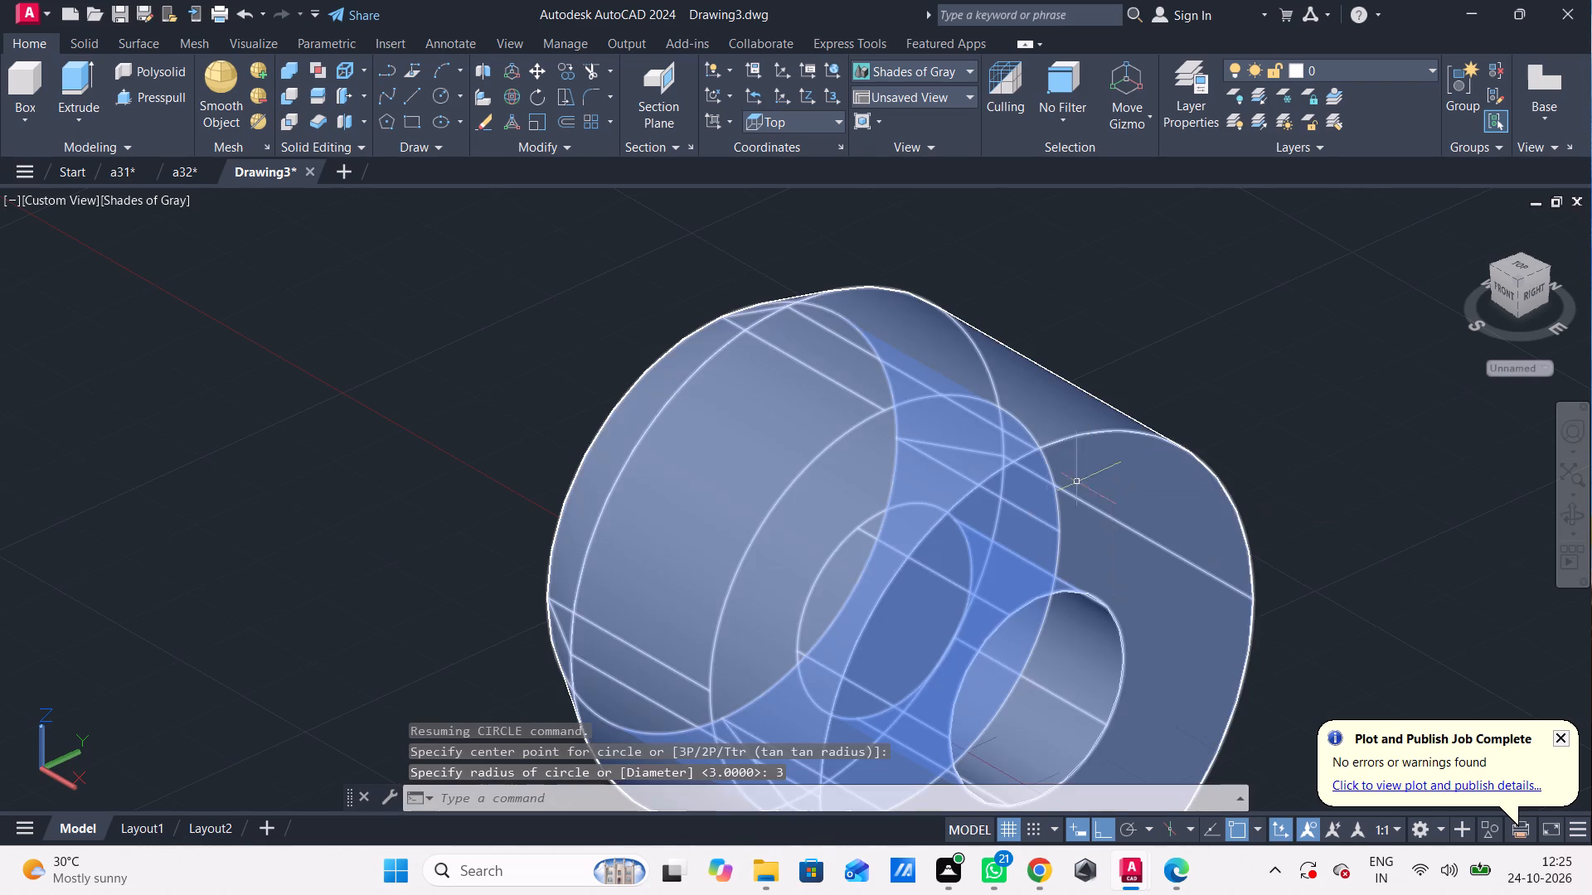
scroll(932, 612, "down", 2)
middle_click_drag(930, 610, 934, 590)
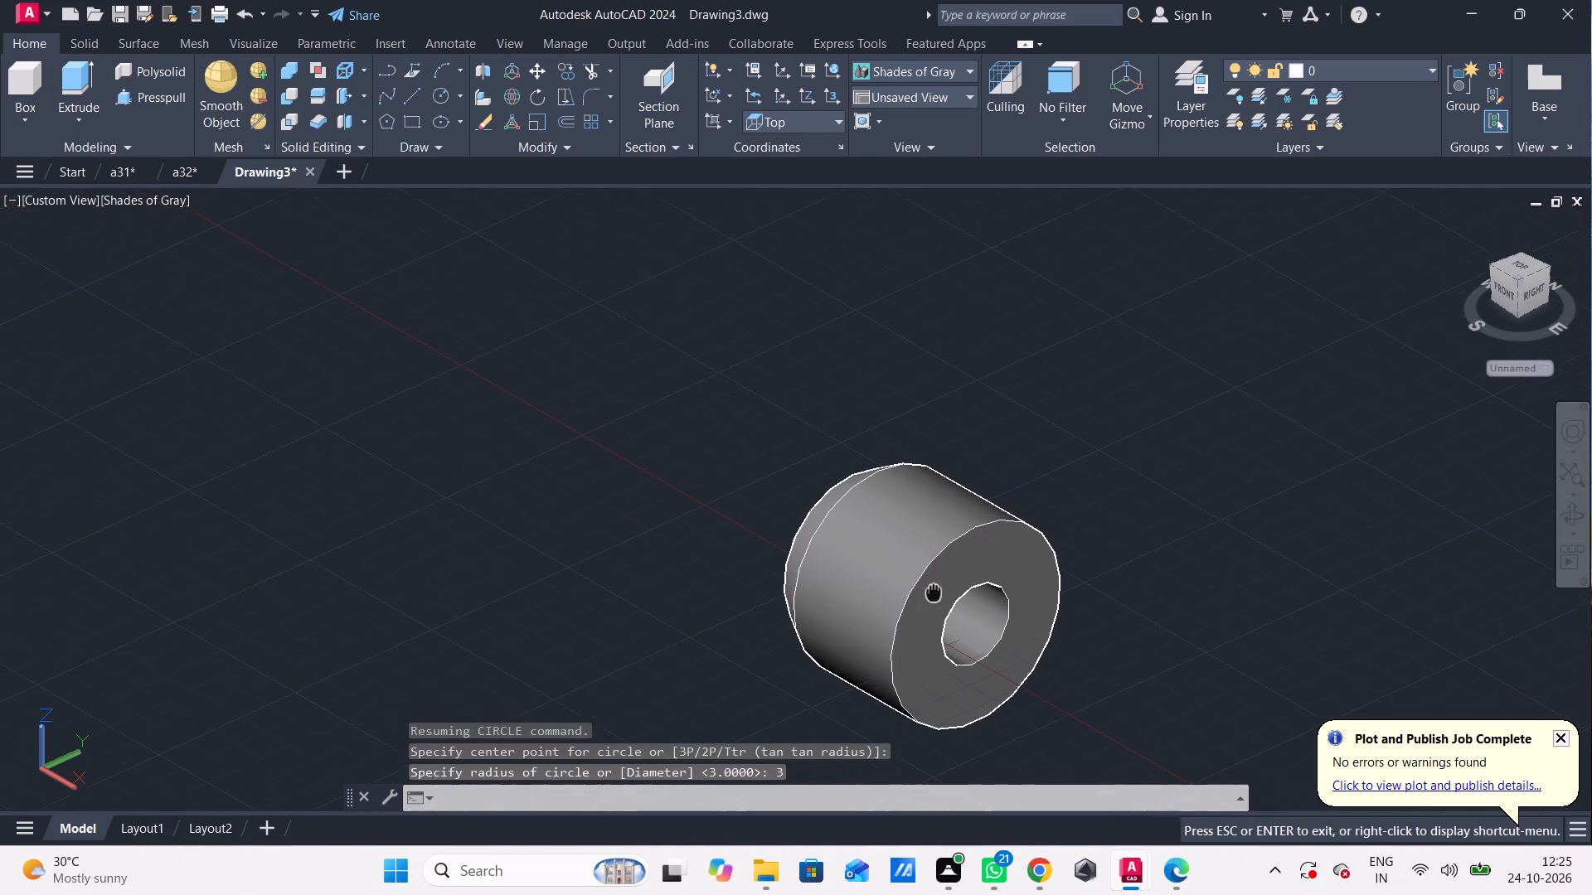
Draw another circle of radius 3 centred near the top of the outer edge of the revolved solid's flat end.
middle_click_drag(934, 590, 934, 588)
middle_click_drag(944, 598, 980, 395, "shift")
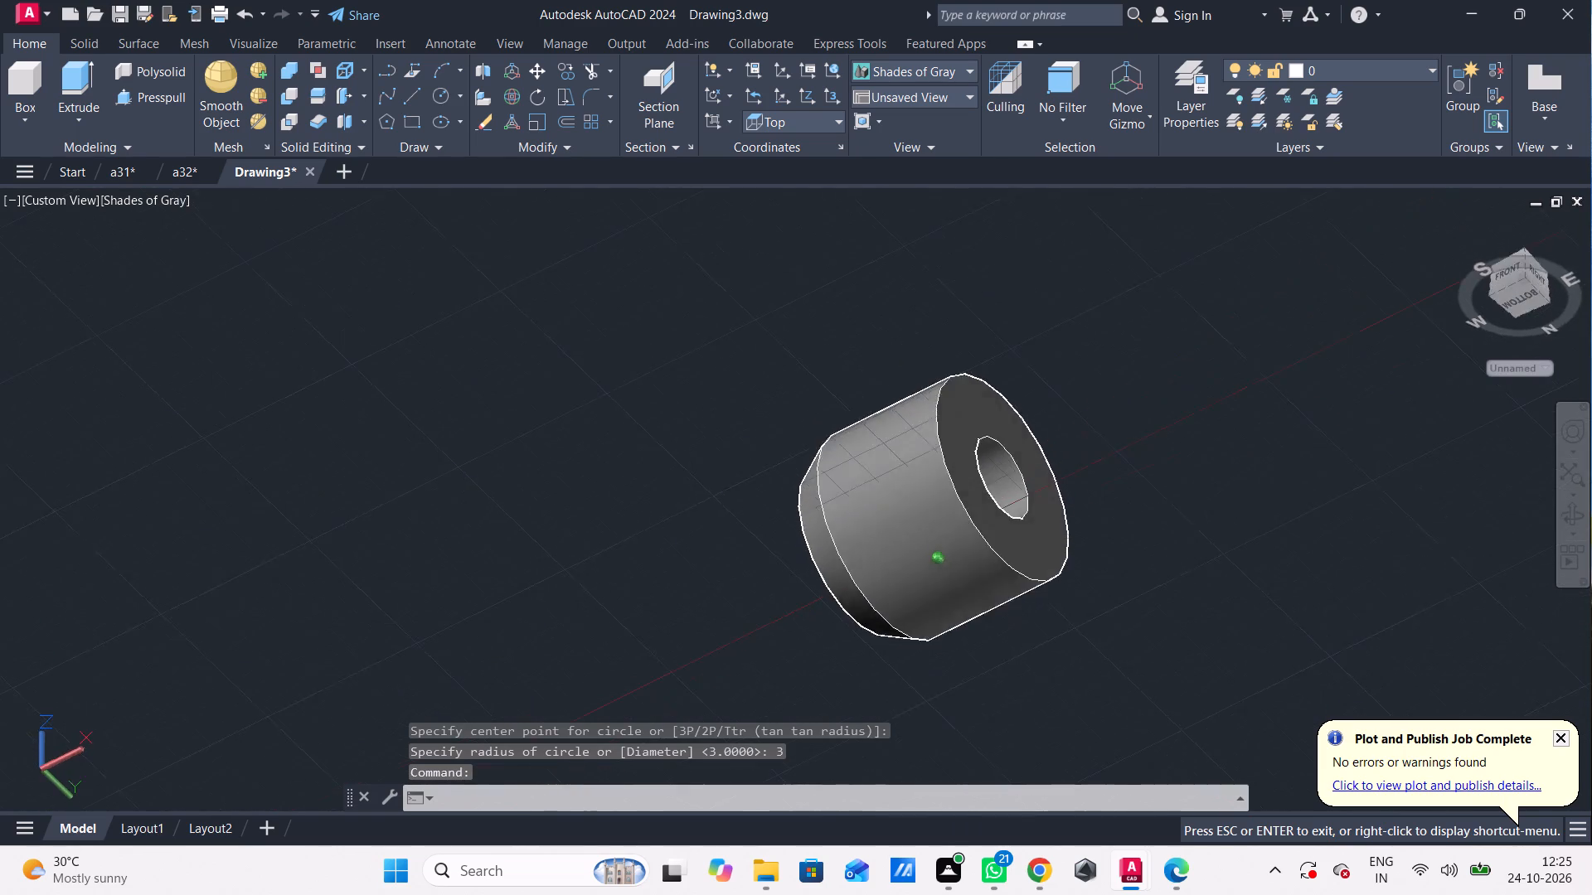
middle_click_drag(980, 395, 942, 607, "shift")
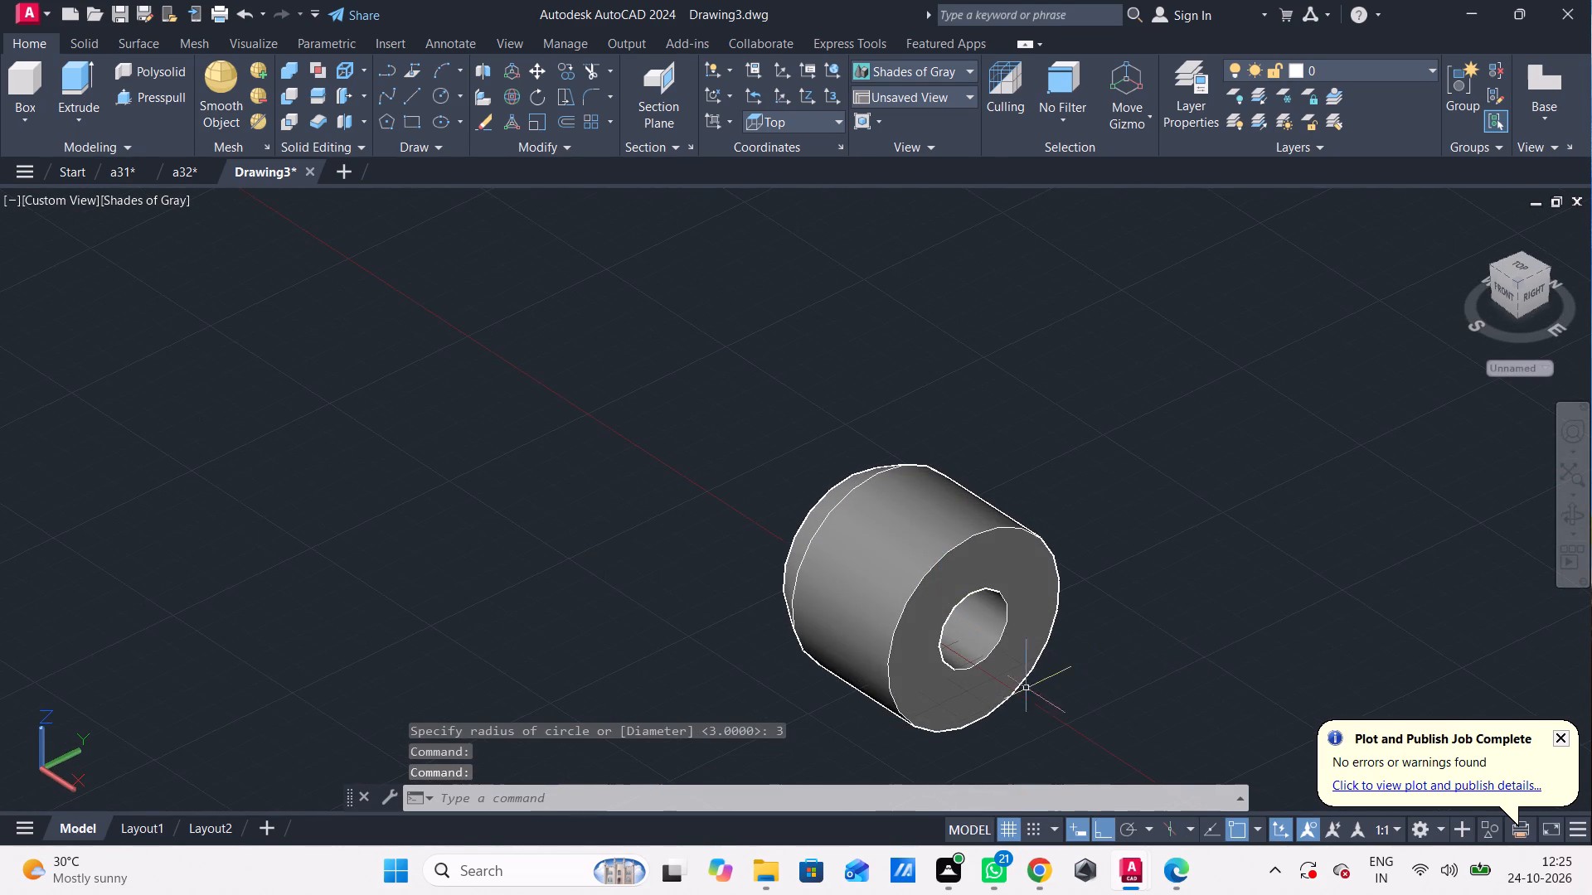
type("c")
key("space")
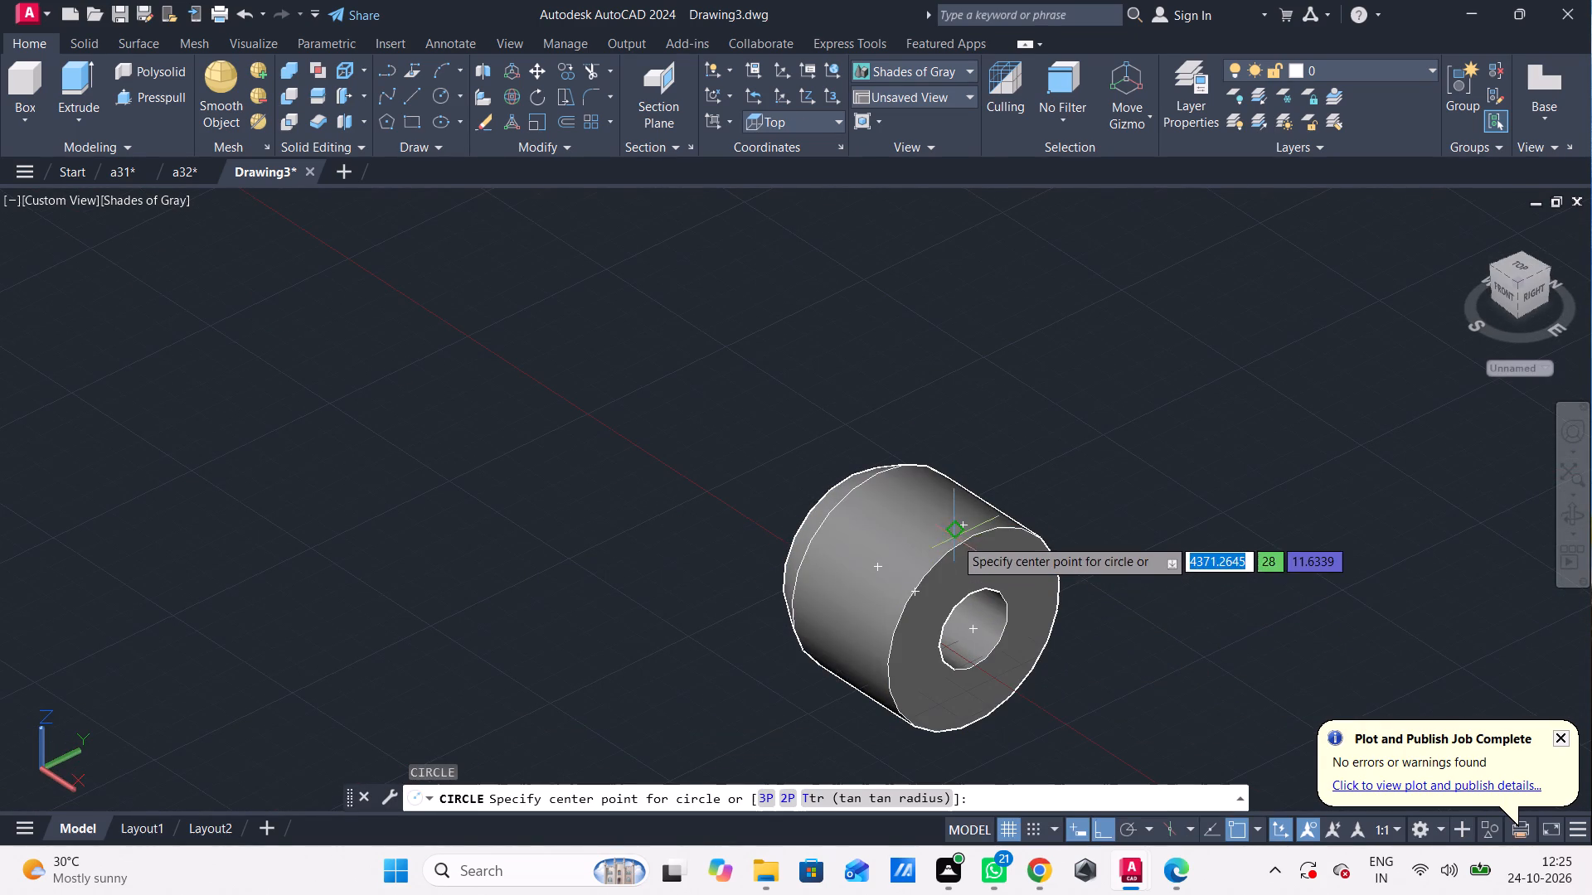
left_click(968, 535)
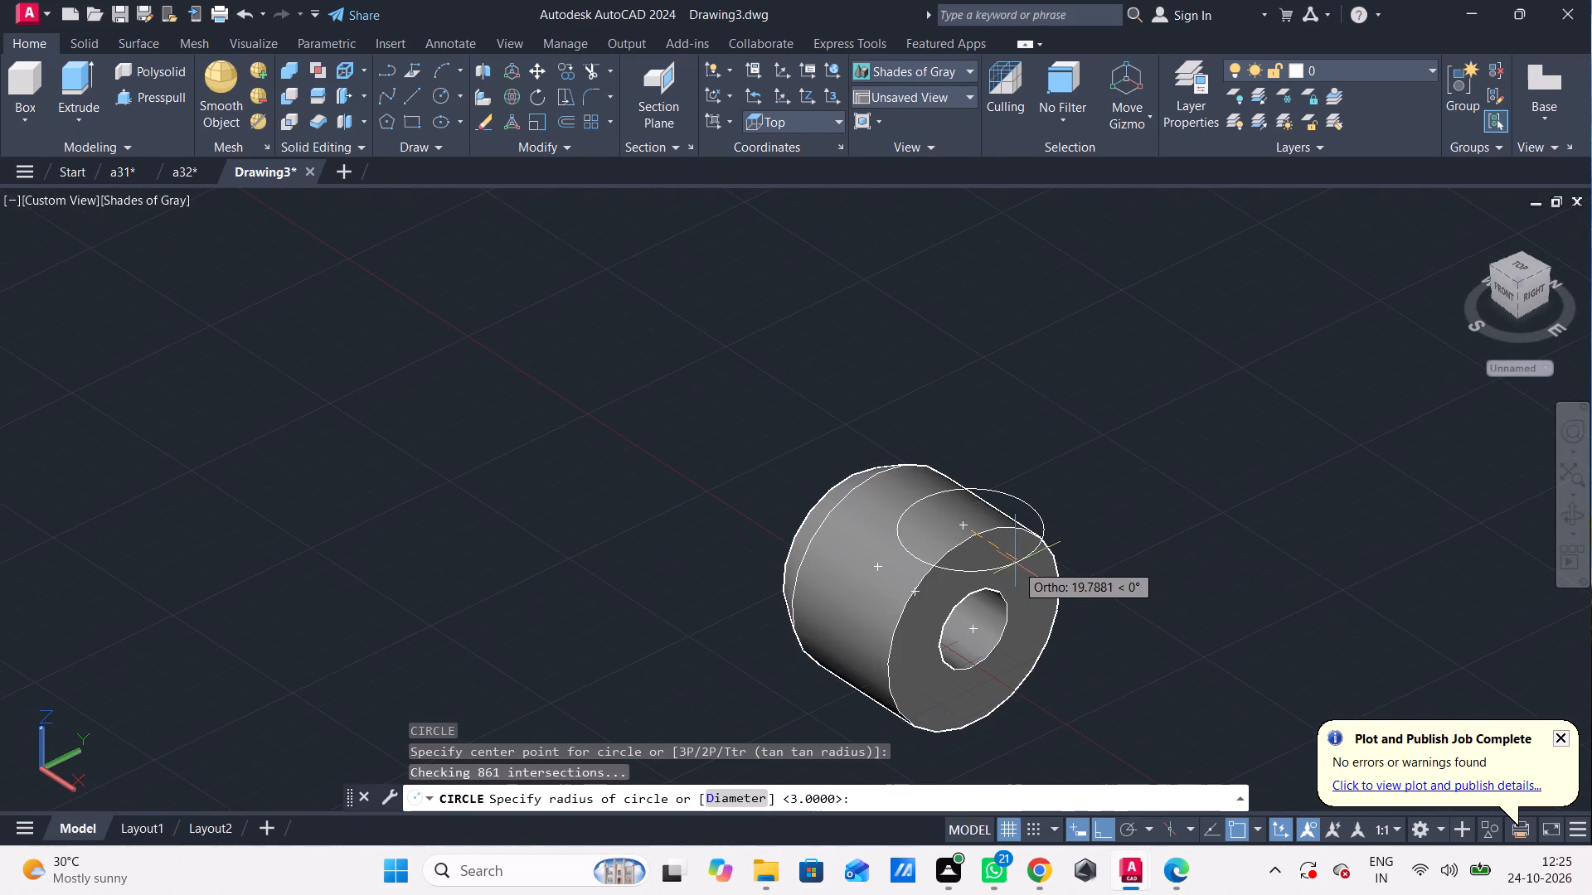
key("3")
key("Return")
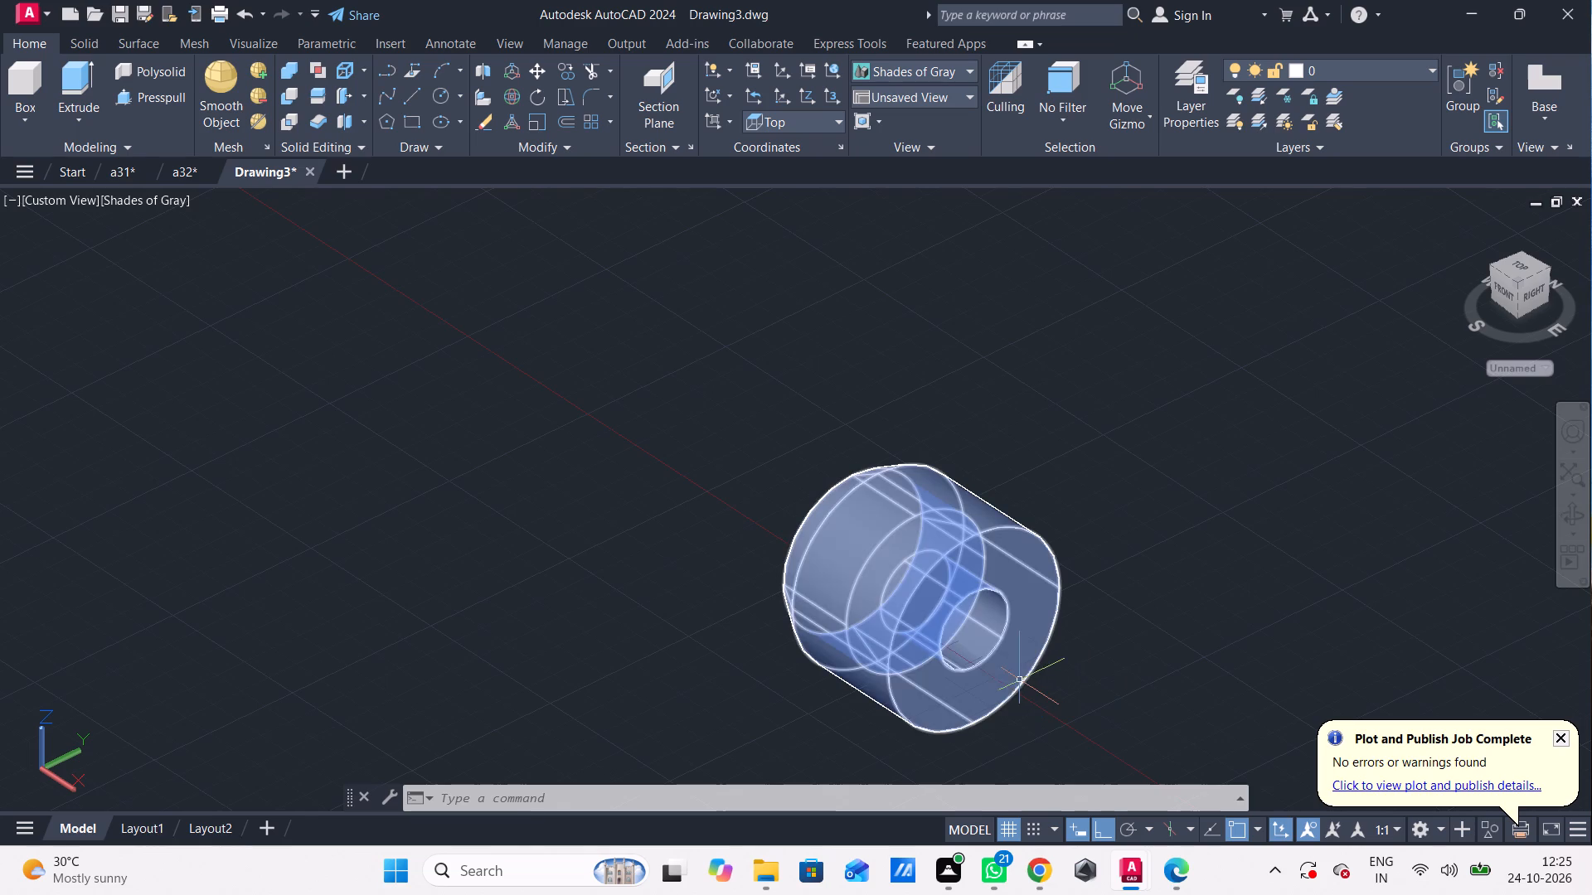
Draw a circle of radius 3 centred on the topmost point of the flat end's outer edge on the revolved solid.
middle_click_drag(888, 705, 987, 715, "shift")
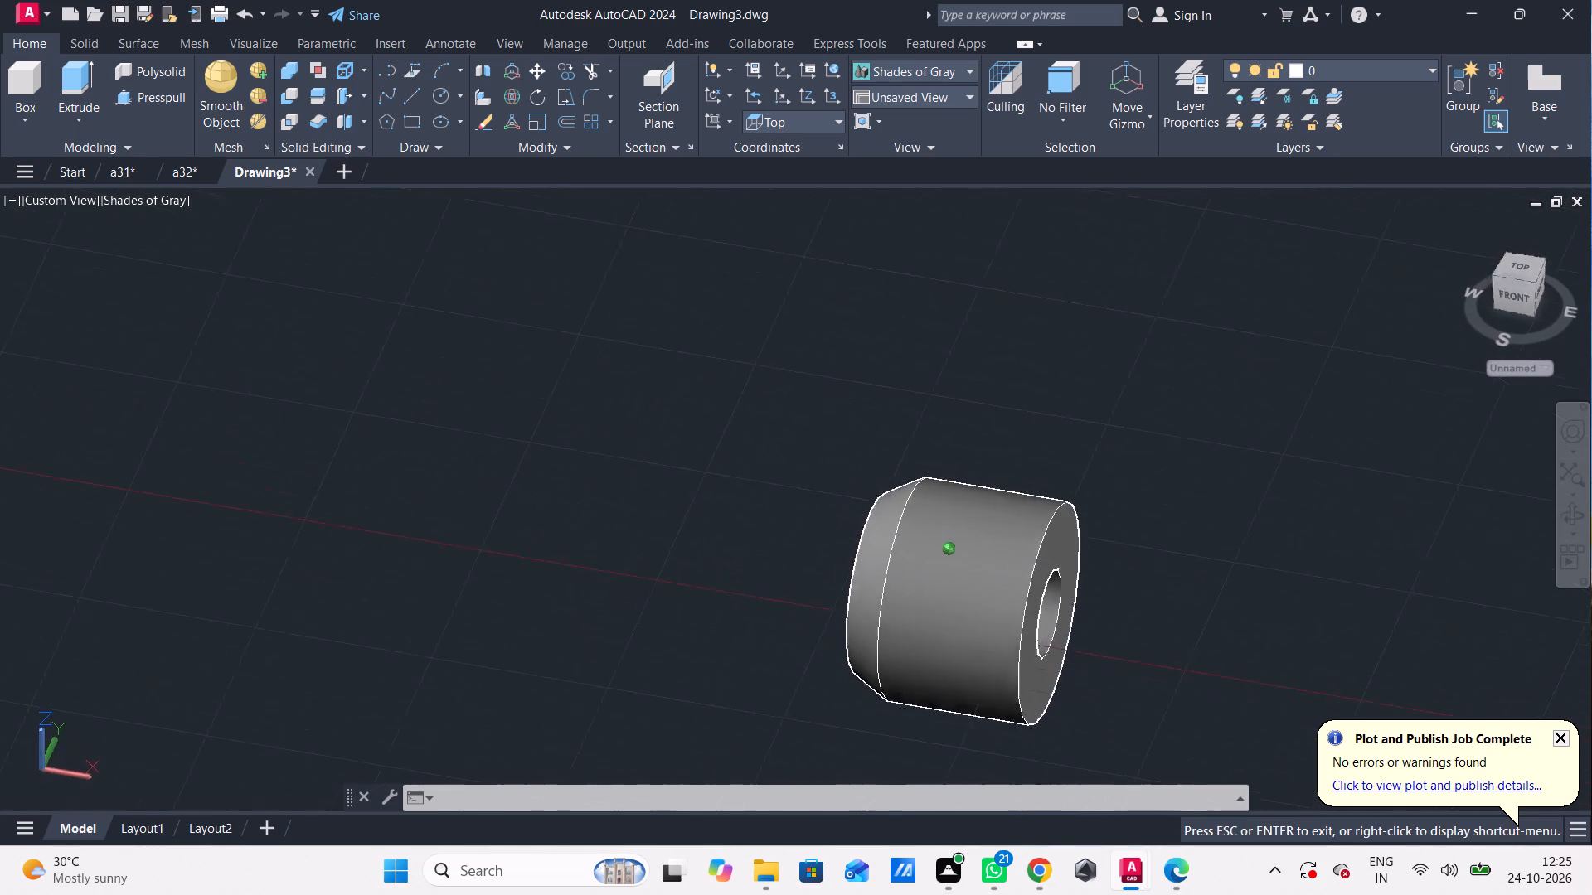
middle_click_drag(987, 715, 1076, 718, "shift")
key("c")
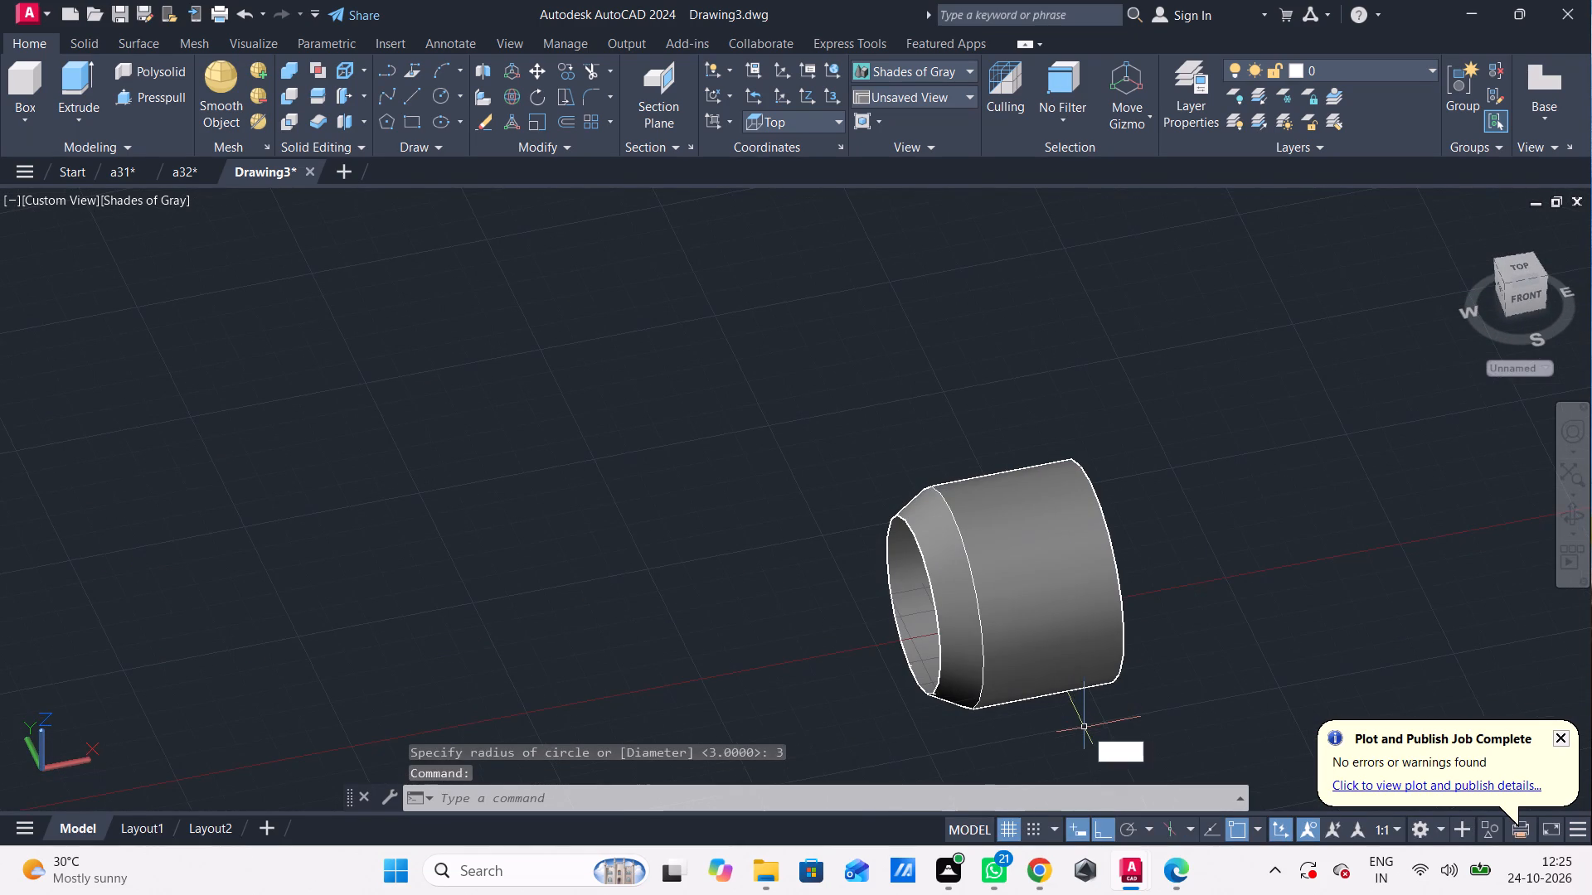
key("space")
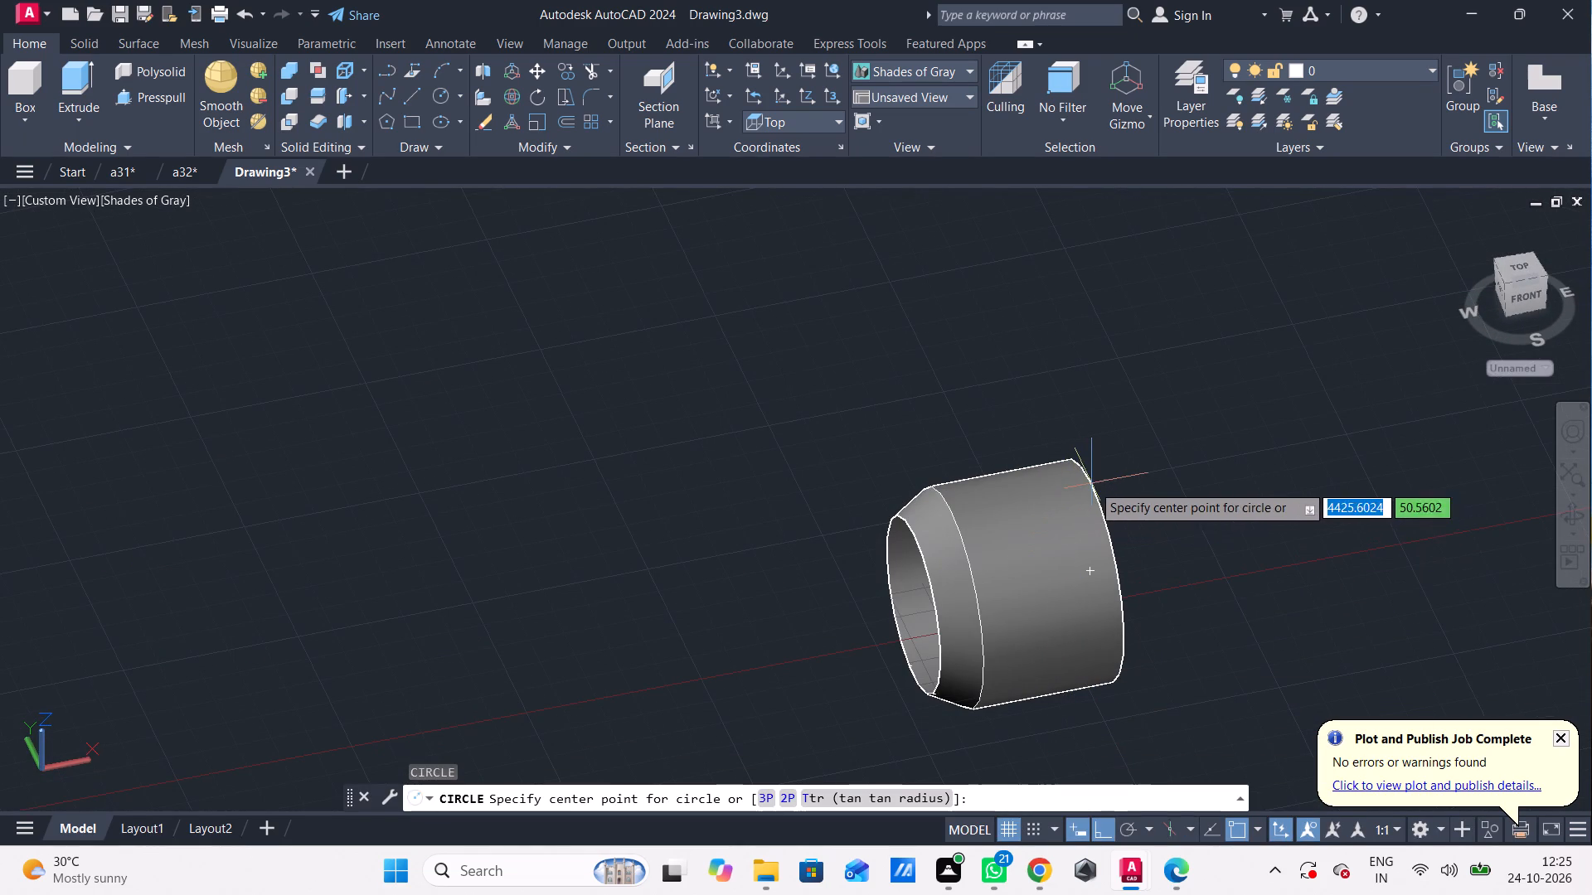
left_click(1094, 486)
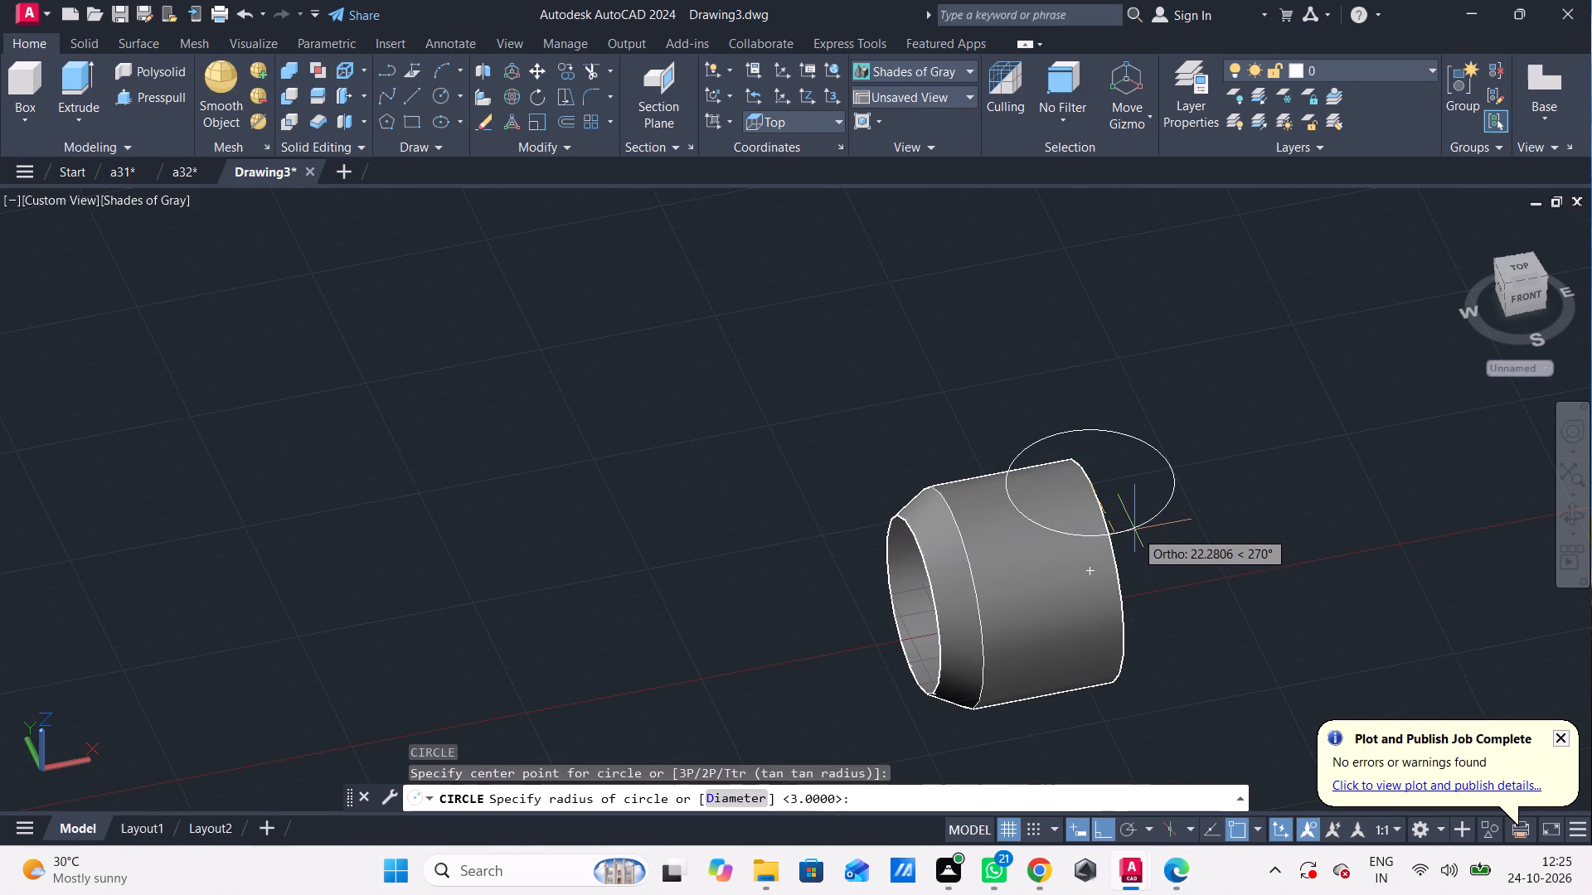
key("3")
key("Return")
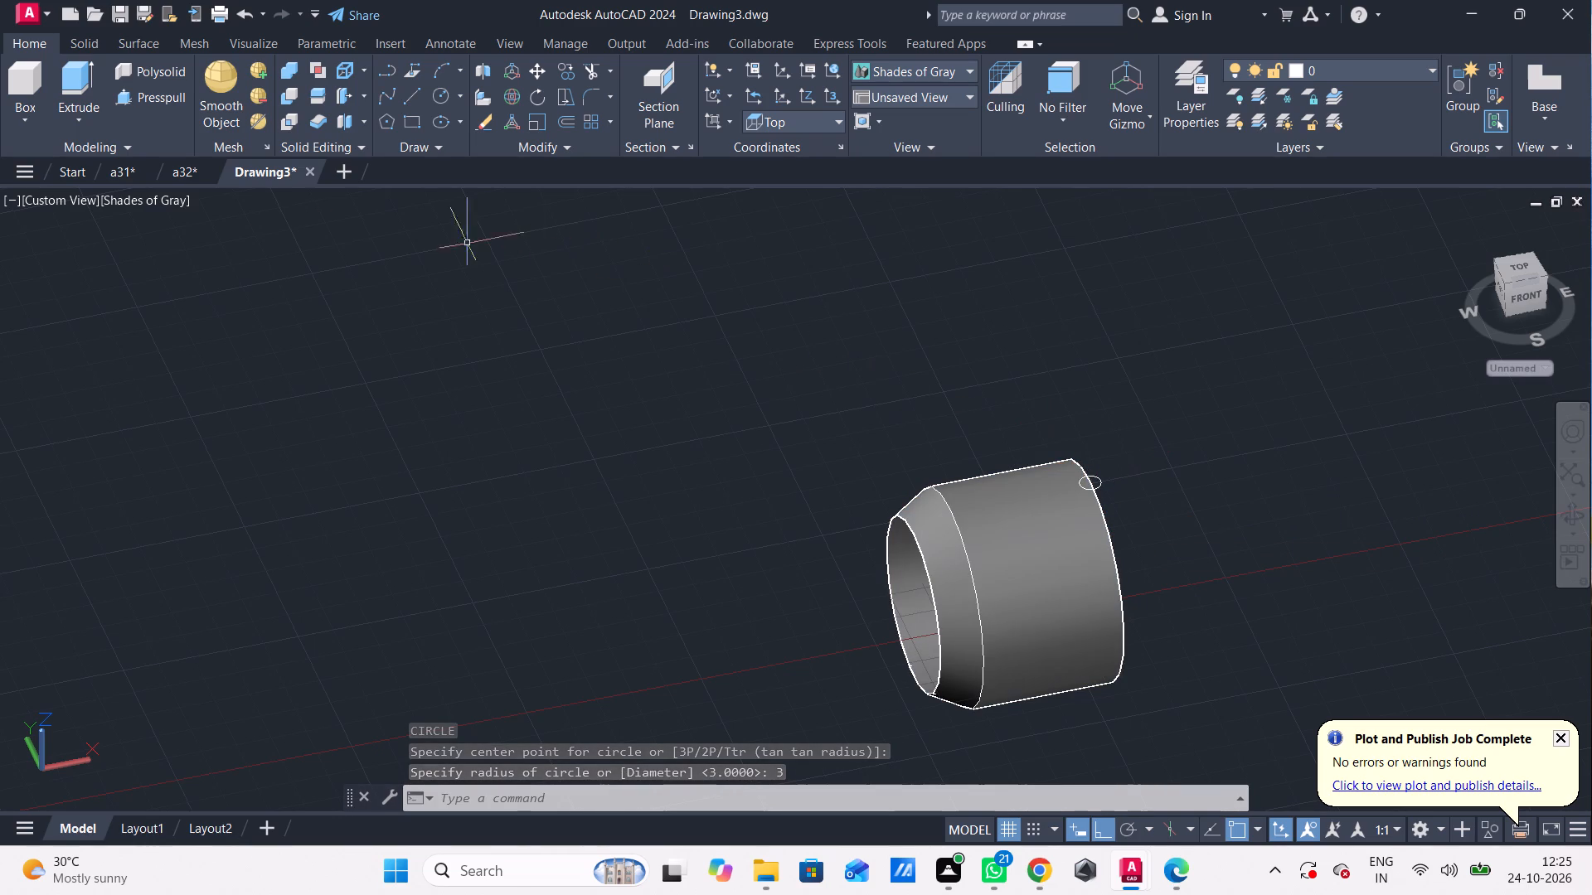
Presspull the 3-radius circle atop the flat end's outer edge 18.5 downward to the top of the bore.
left_click(147, 89)
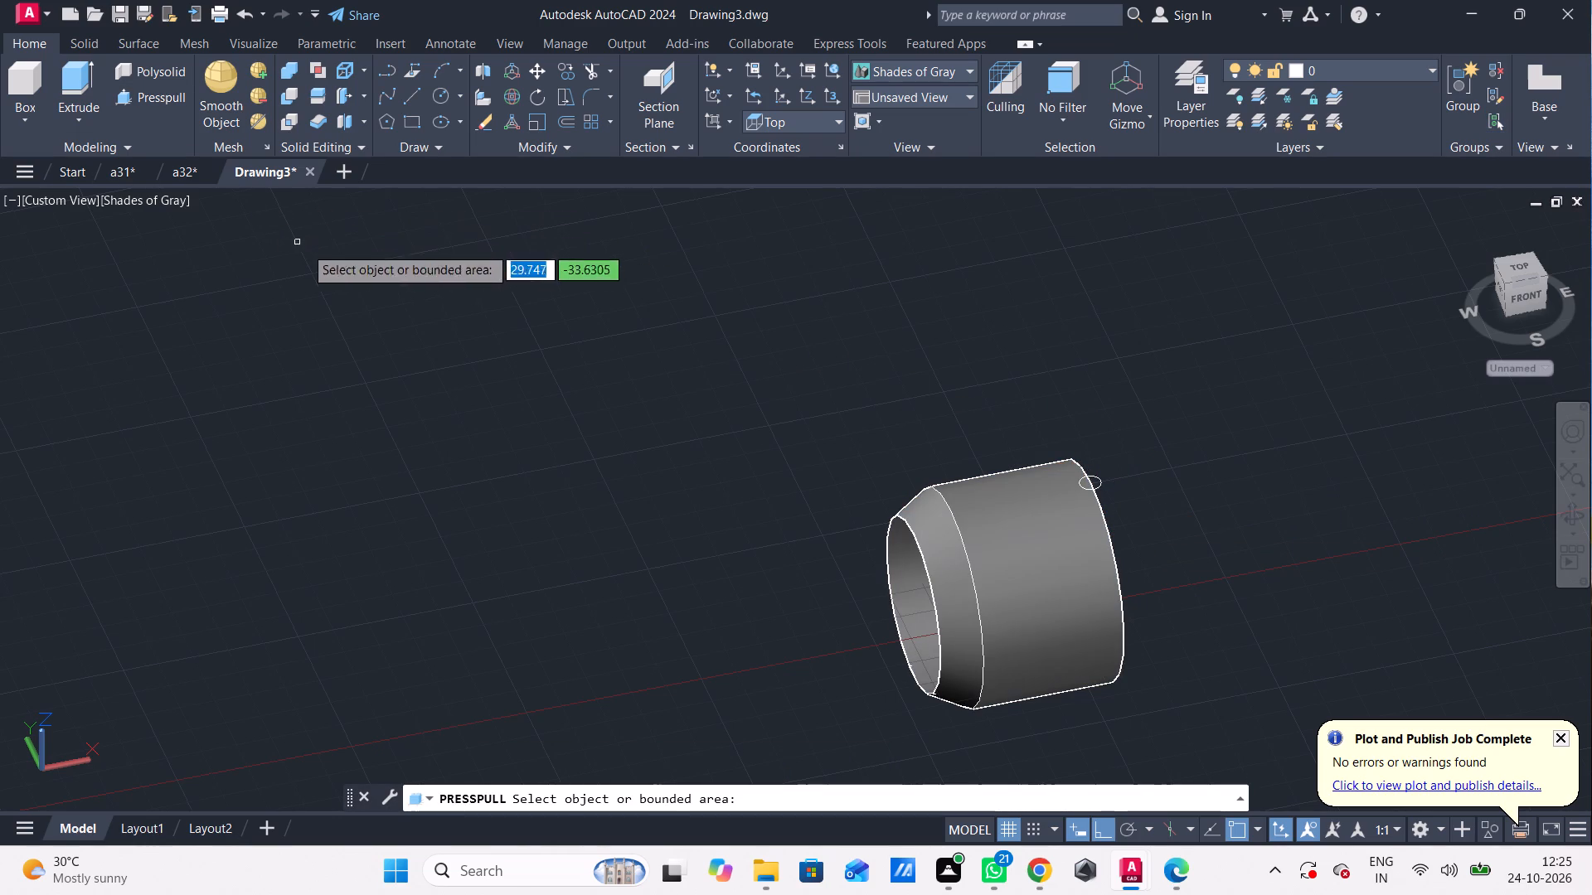
middle_click_drag(596, 447, 347, 400, "shift")
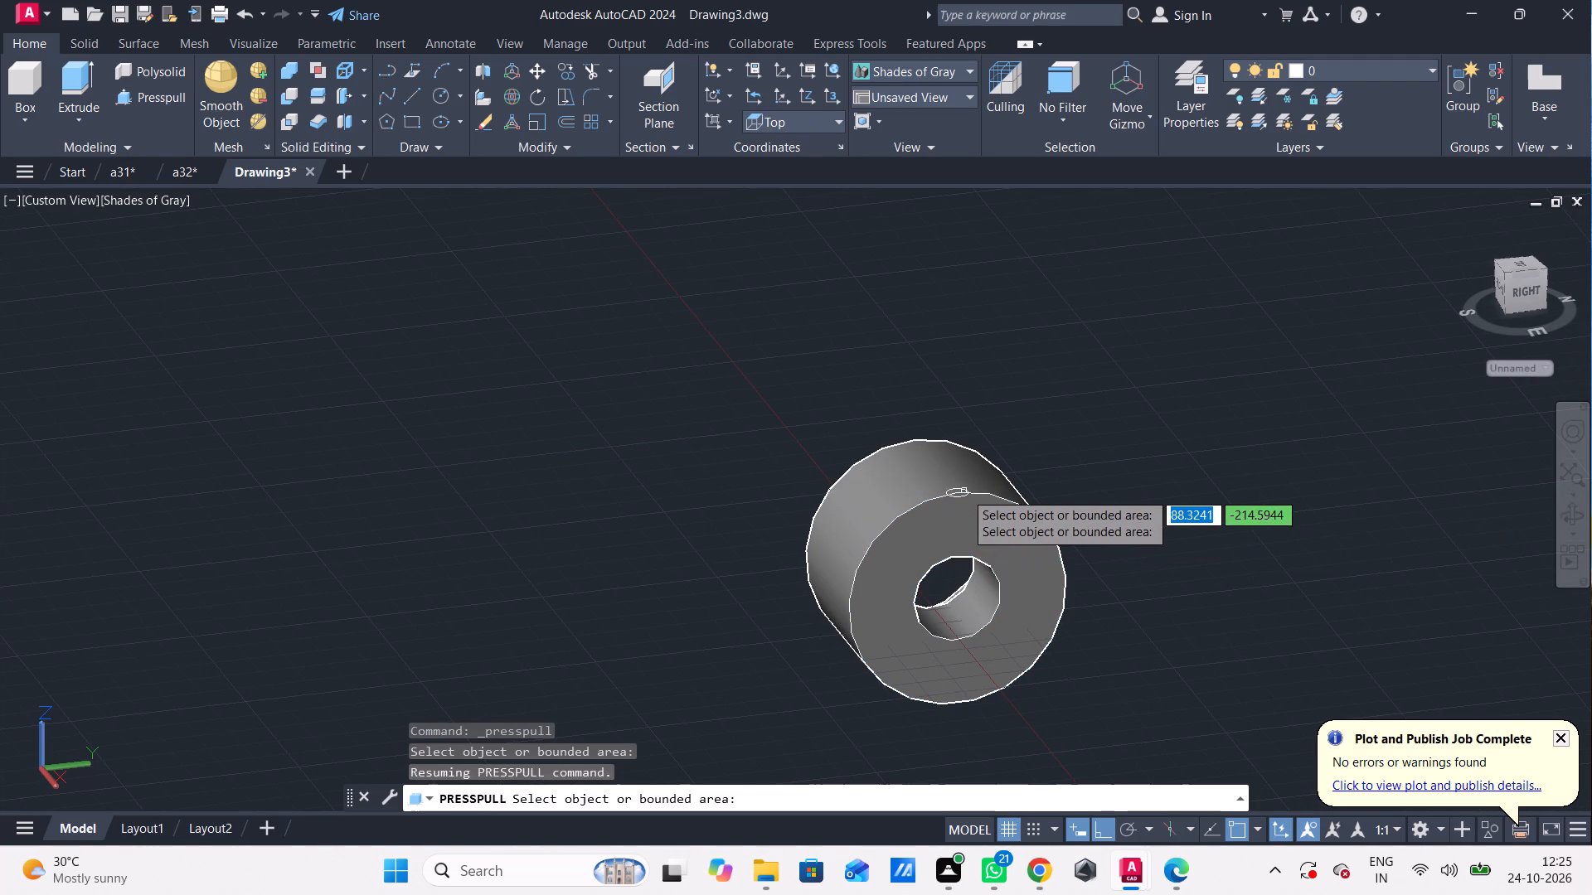
scroll(986, 501, "up", 4)
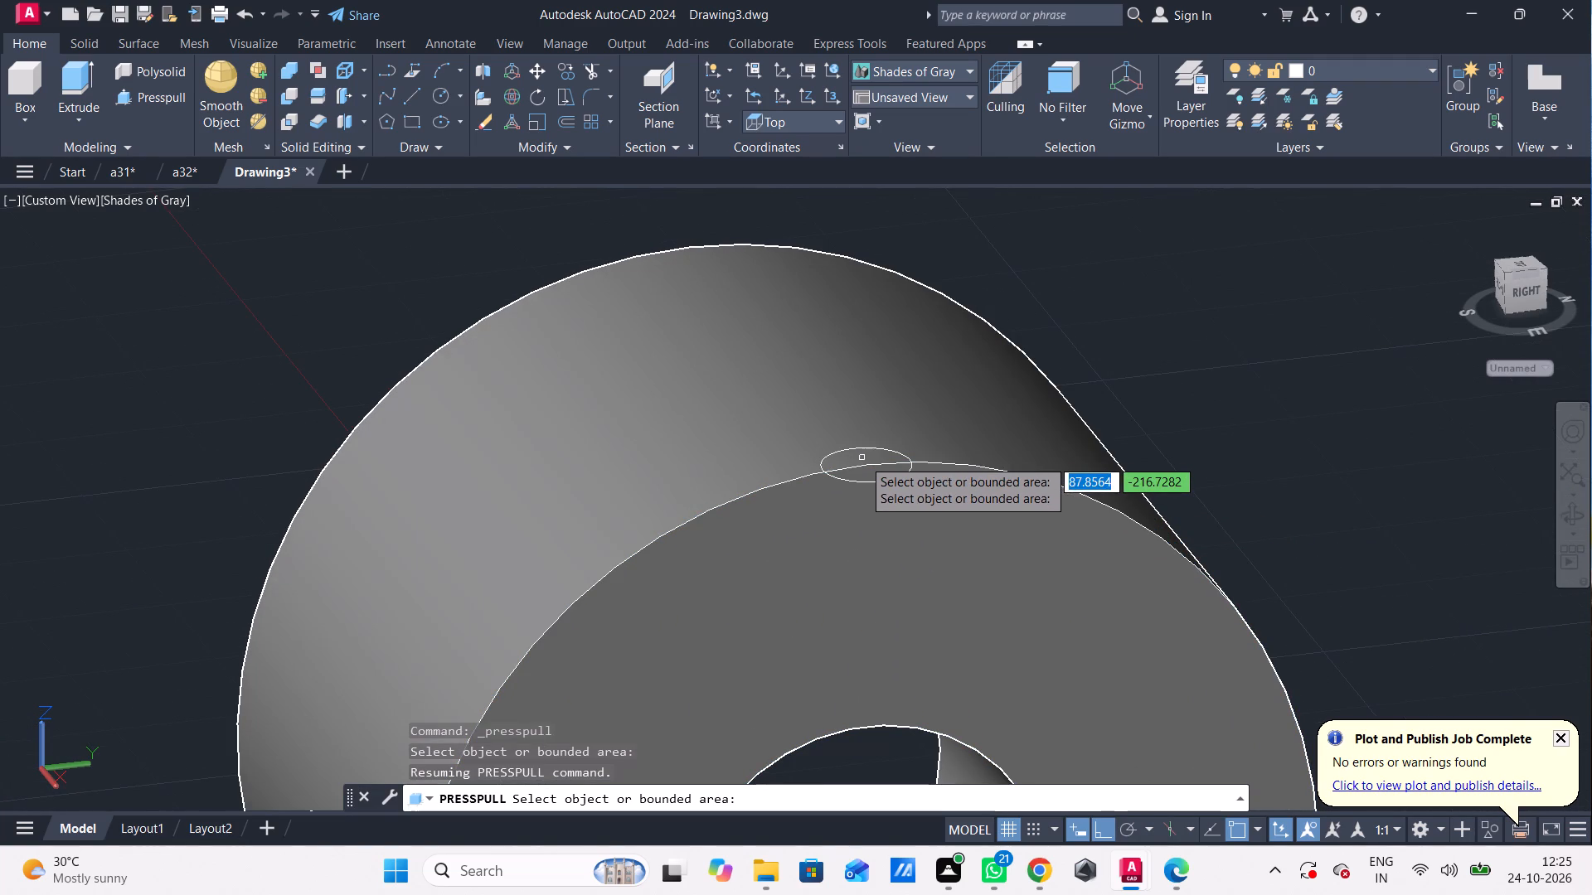
middle_click_drag(862, 458, 899, 459, "shift")
left_click(946, 466)
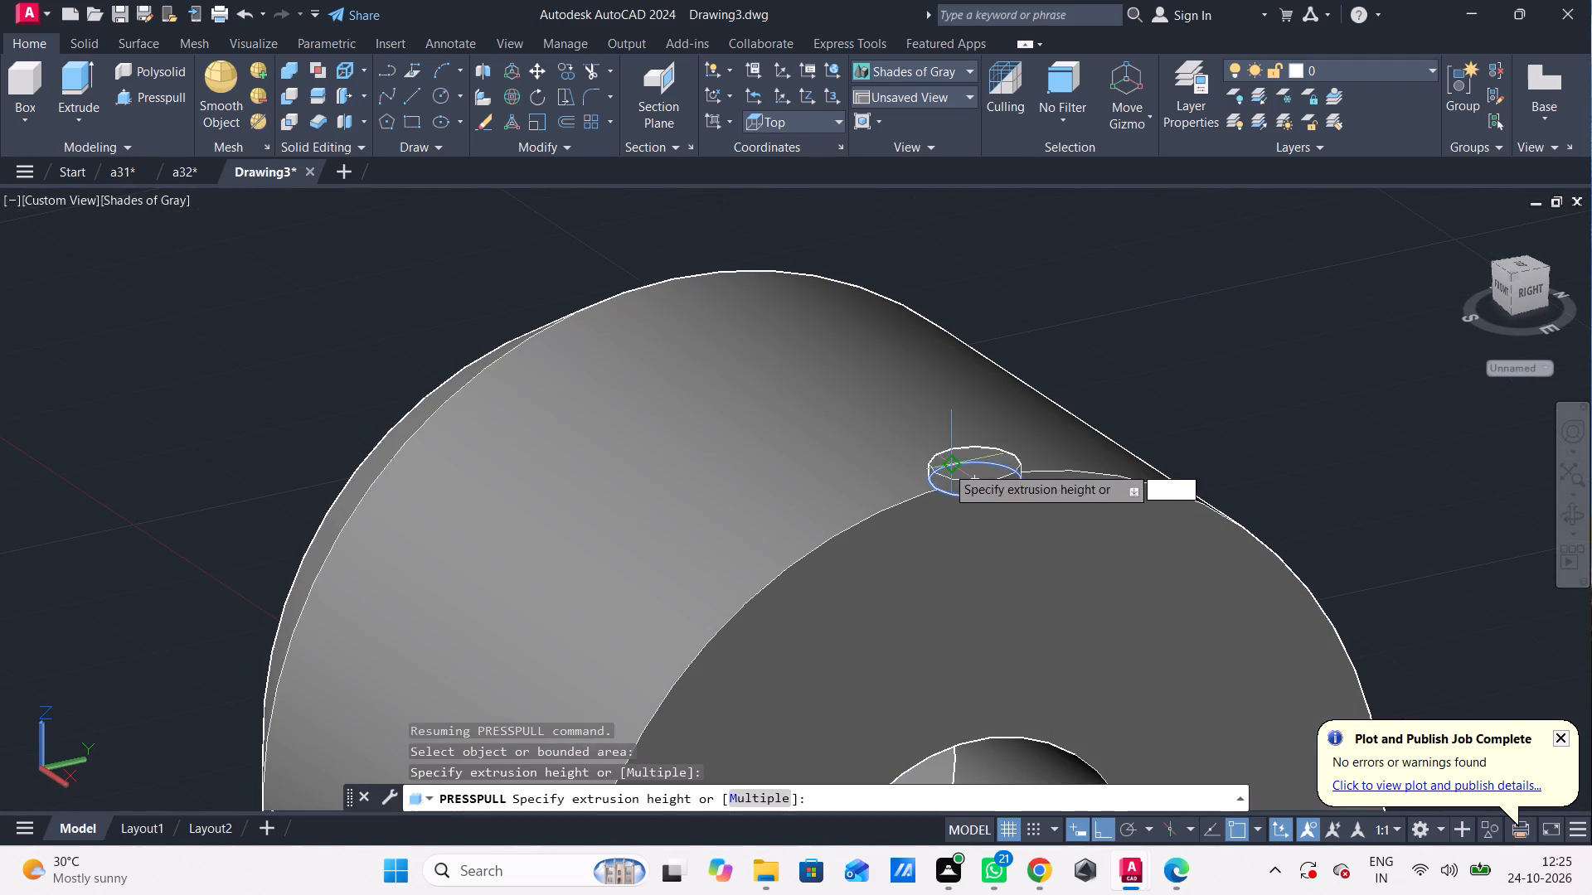
scroll(988, 611, "down", 1)
middle_click_drag(988, 611, 922, 462)
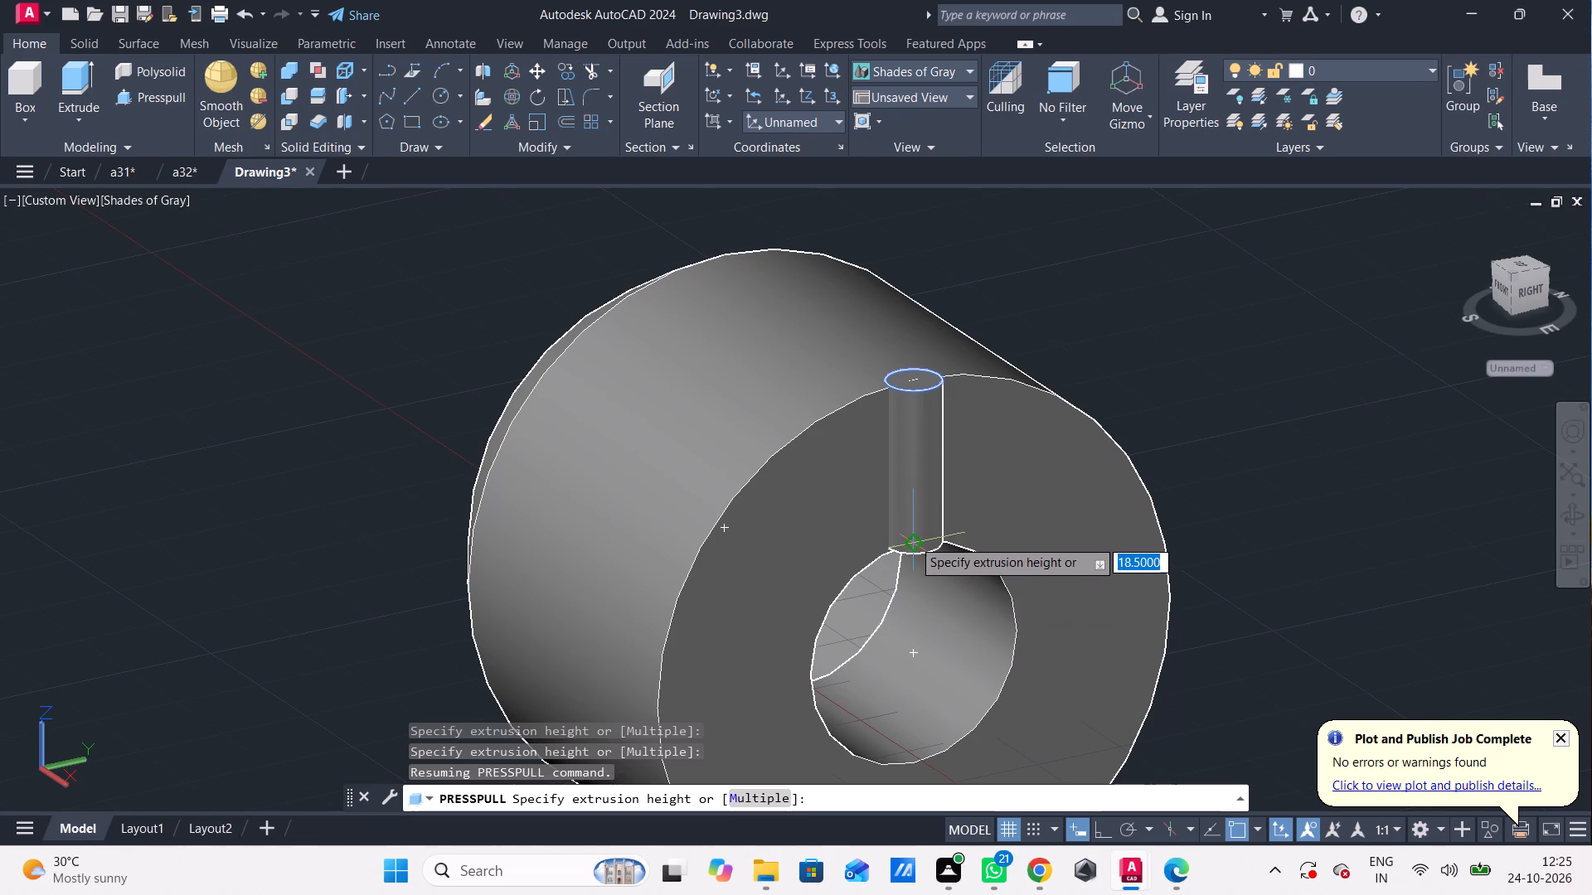
left_click(912, 539)
key("Escape")
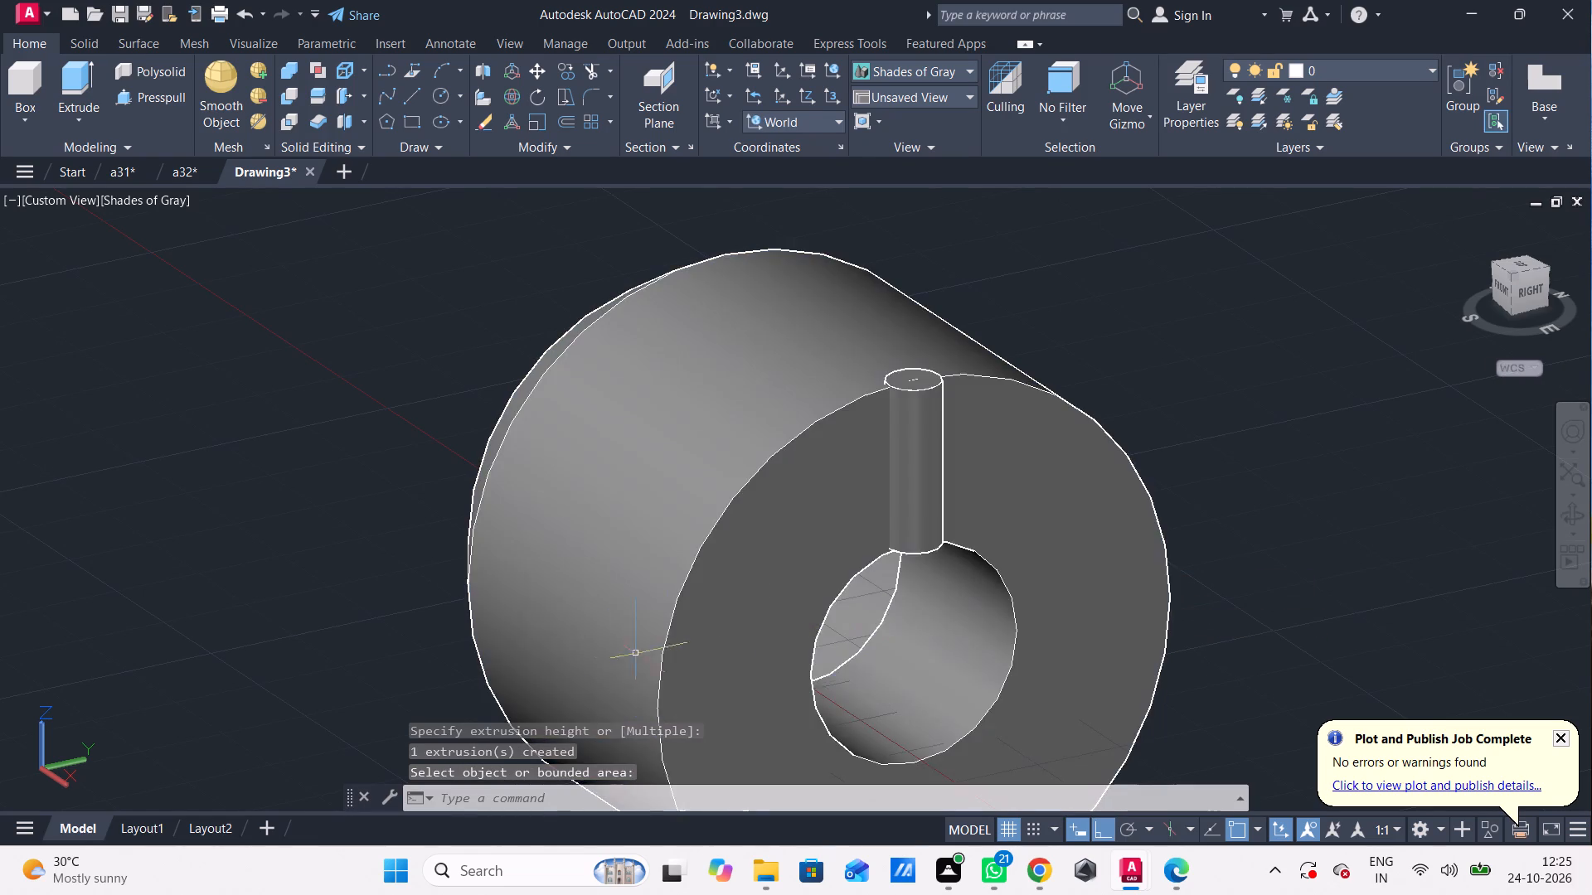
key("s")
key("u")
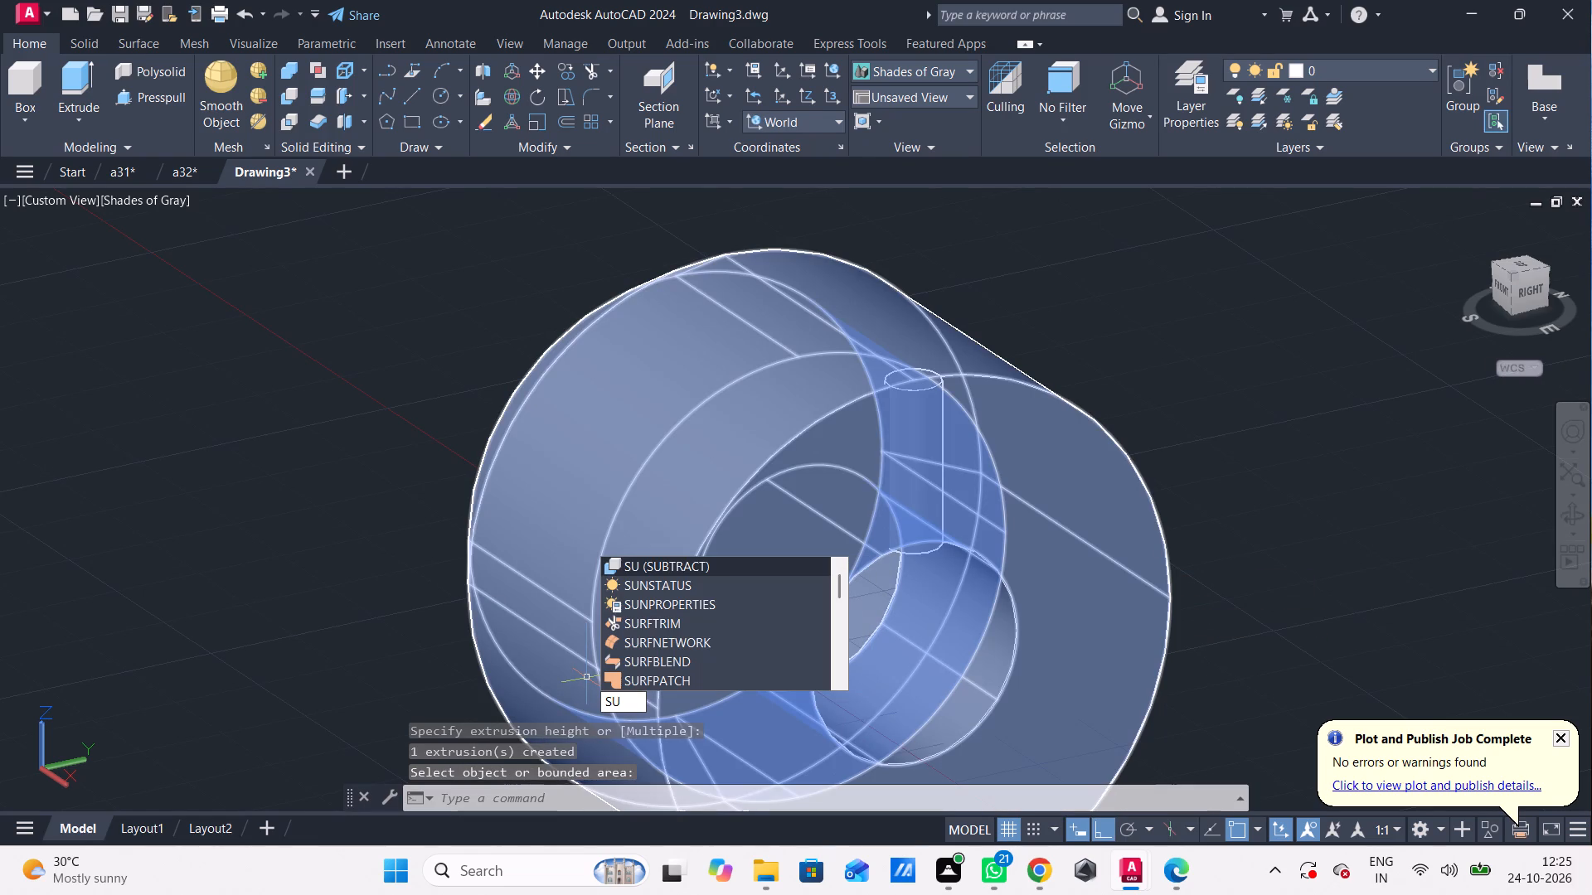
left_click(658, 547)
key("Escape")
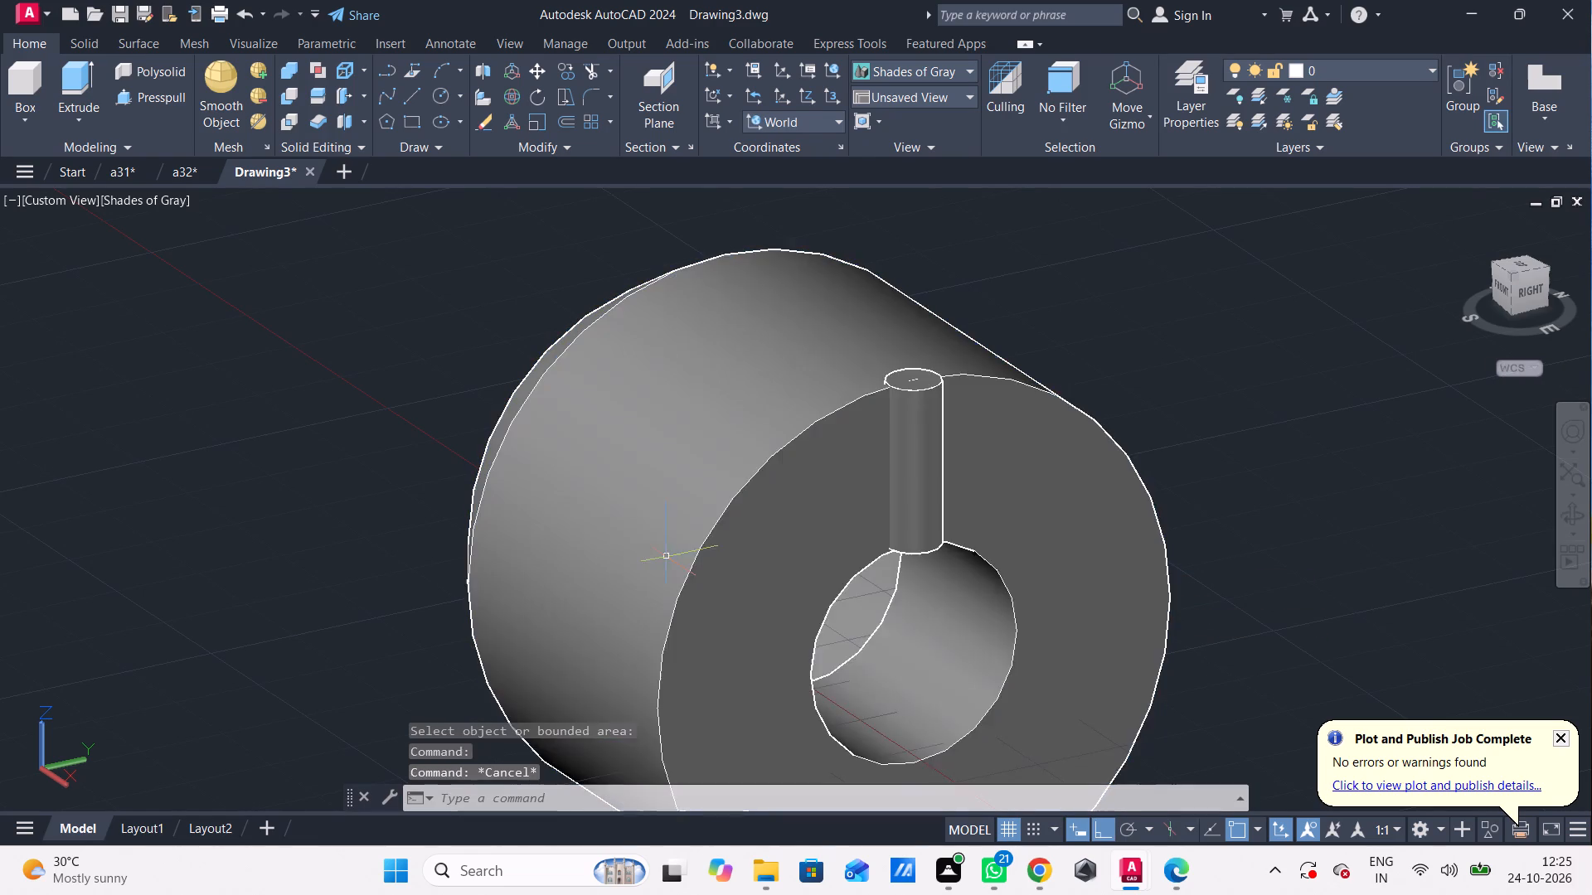
Subtract the small vertical cylinder from the revolved solid to cut a groove in its flat end.
key("s")
key("u")
key("b")
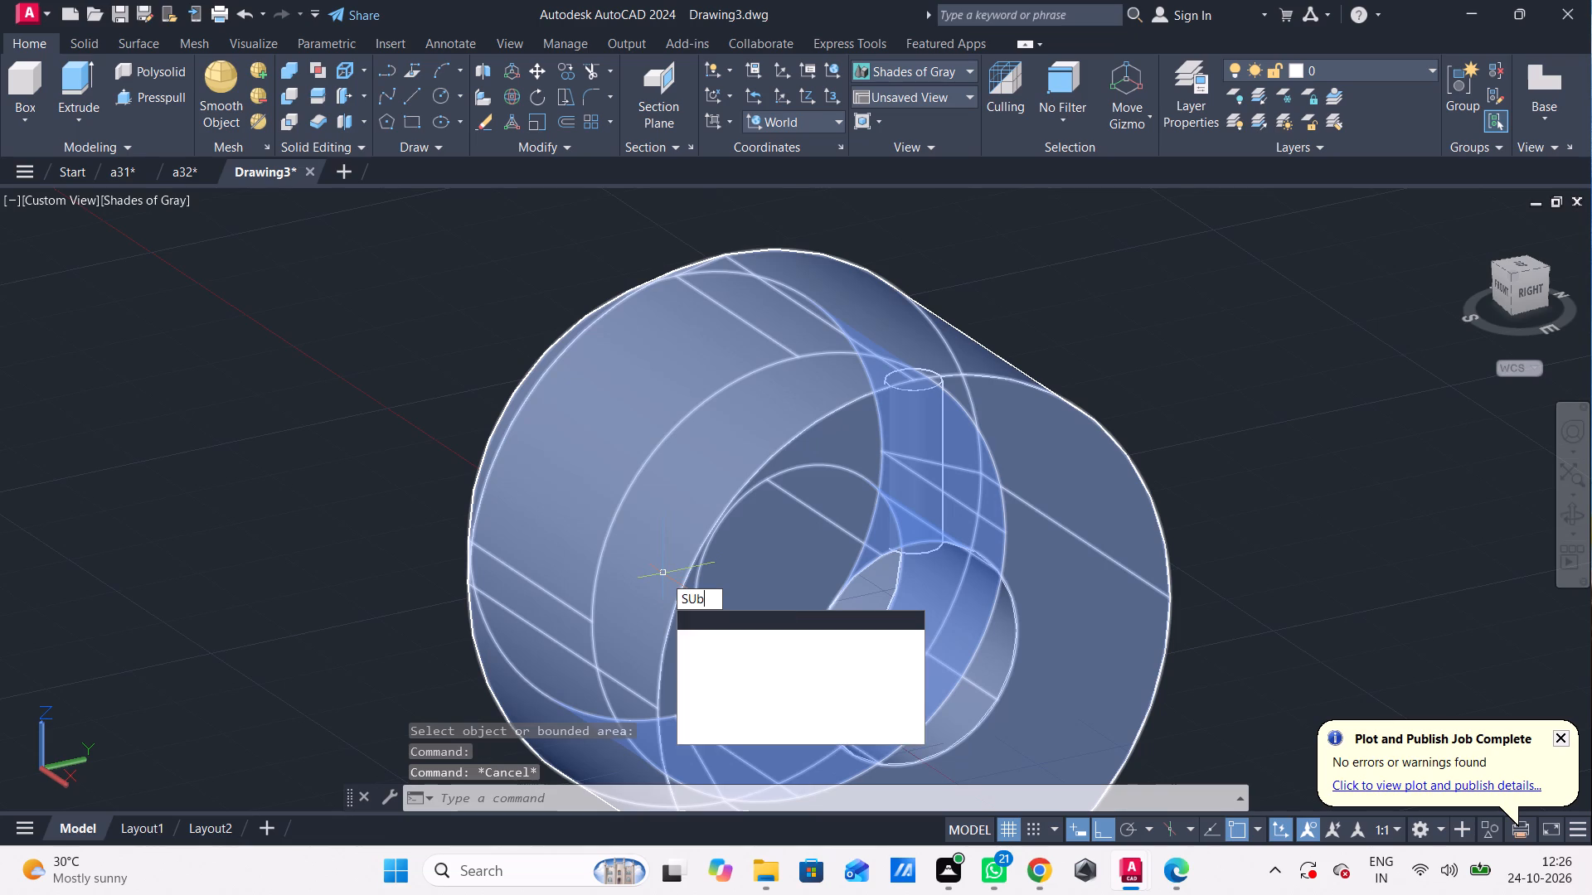
key("space")
left_click(787, 485)
key("space")
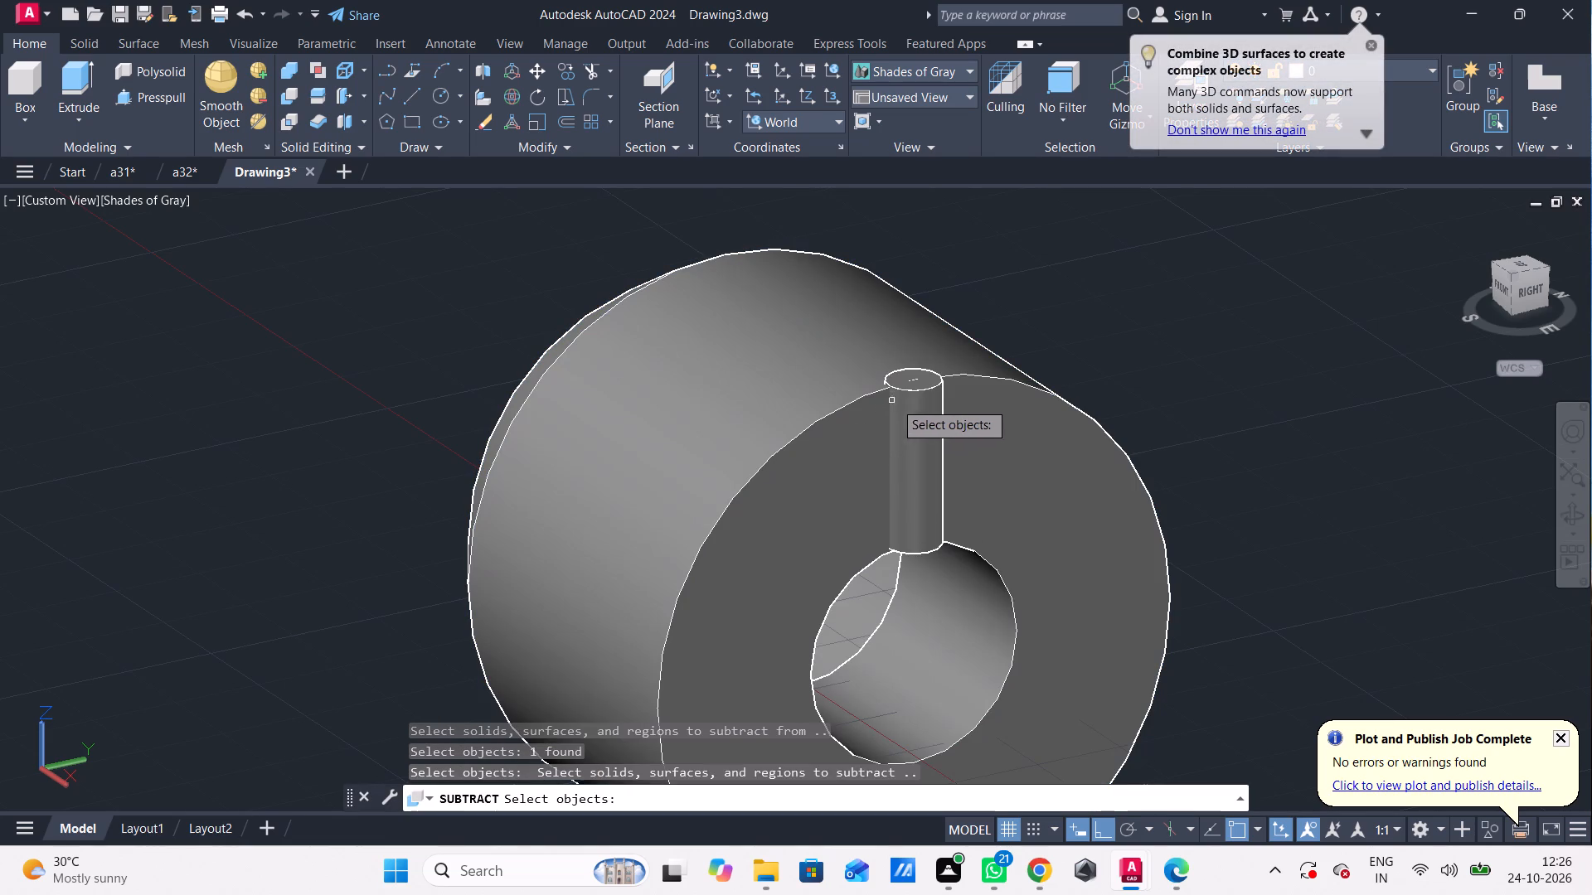
left_click(905, 387)
key("space")
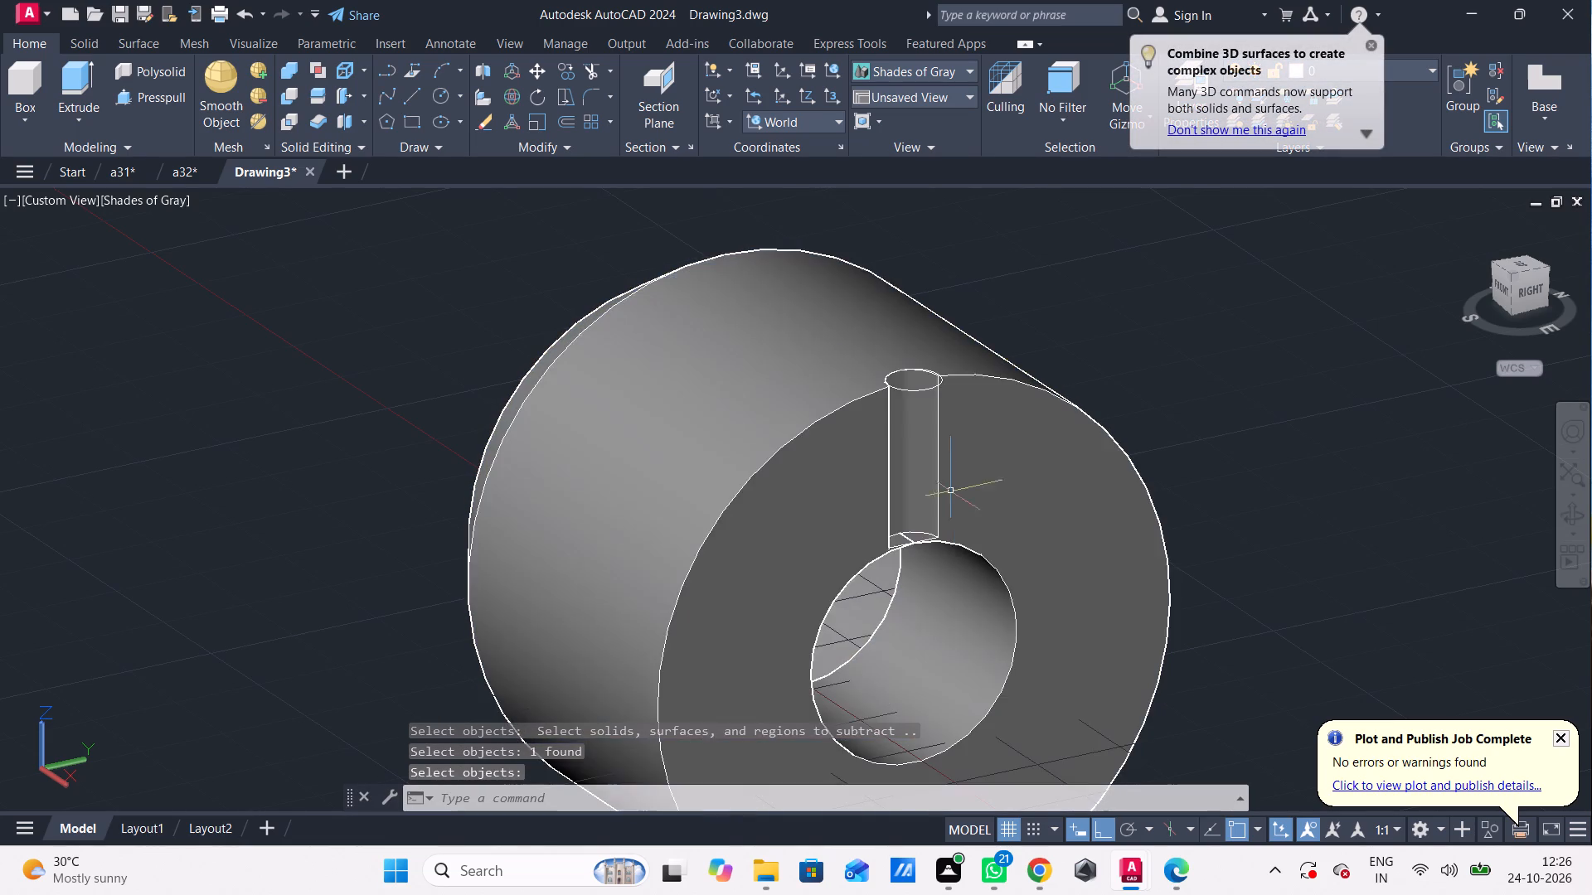
Erase the two stray 3-radius circles beside the revolved solid's outer surface.
middle_click_drag(959, 656, 940, 591, "shift")
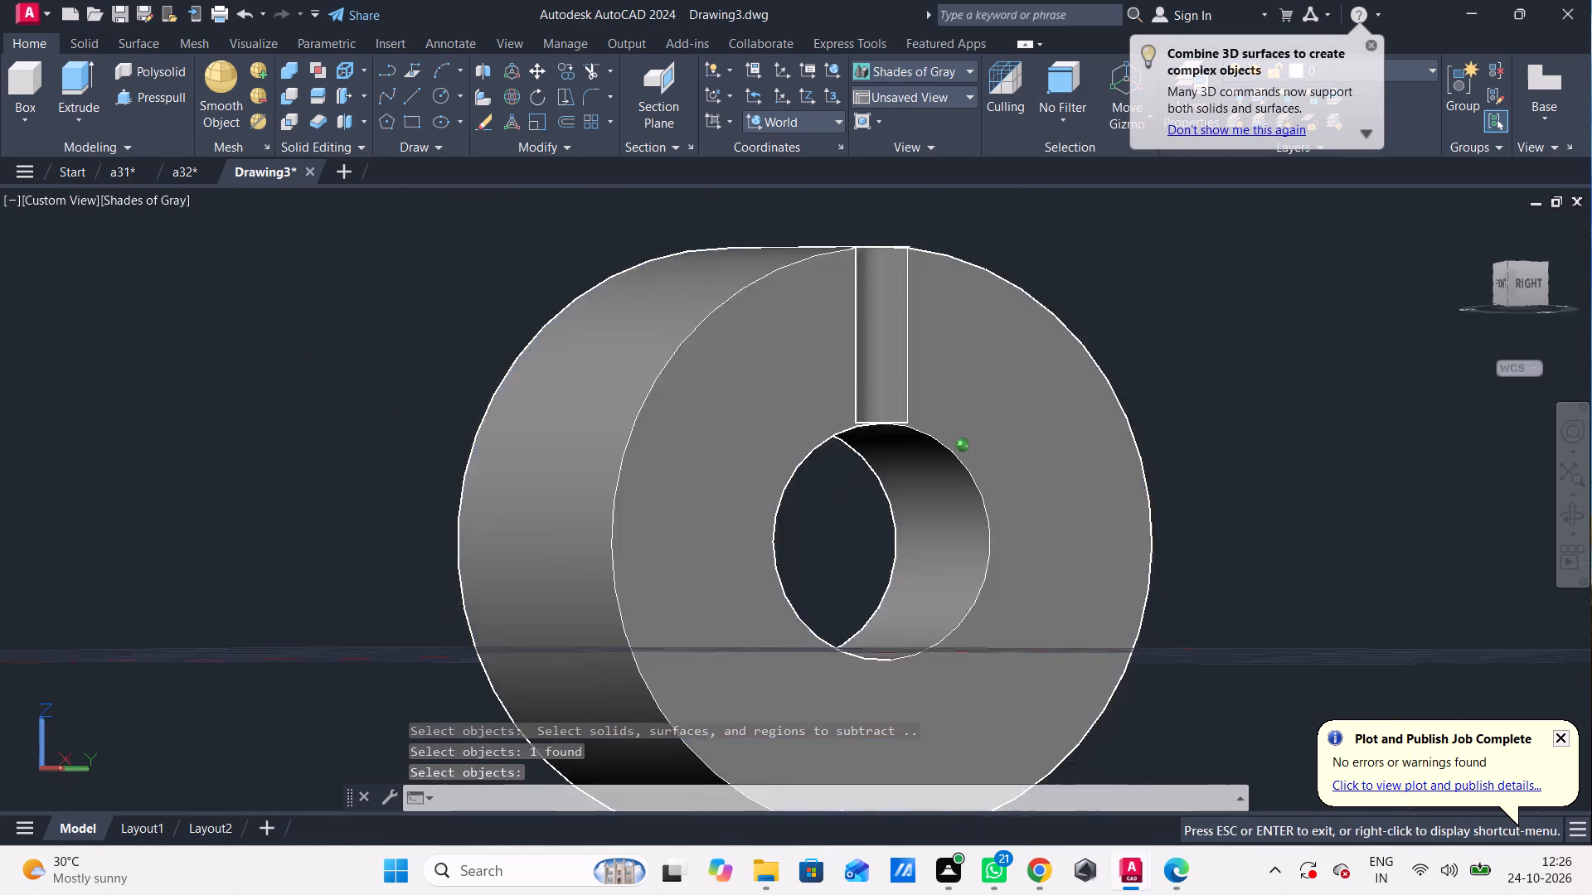
middle_click_drag(940, 591, 905, 472, "shift")
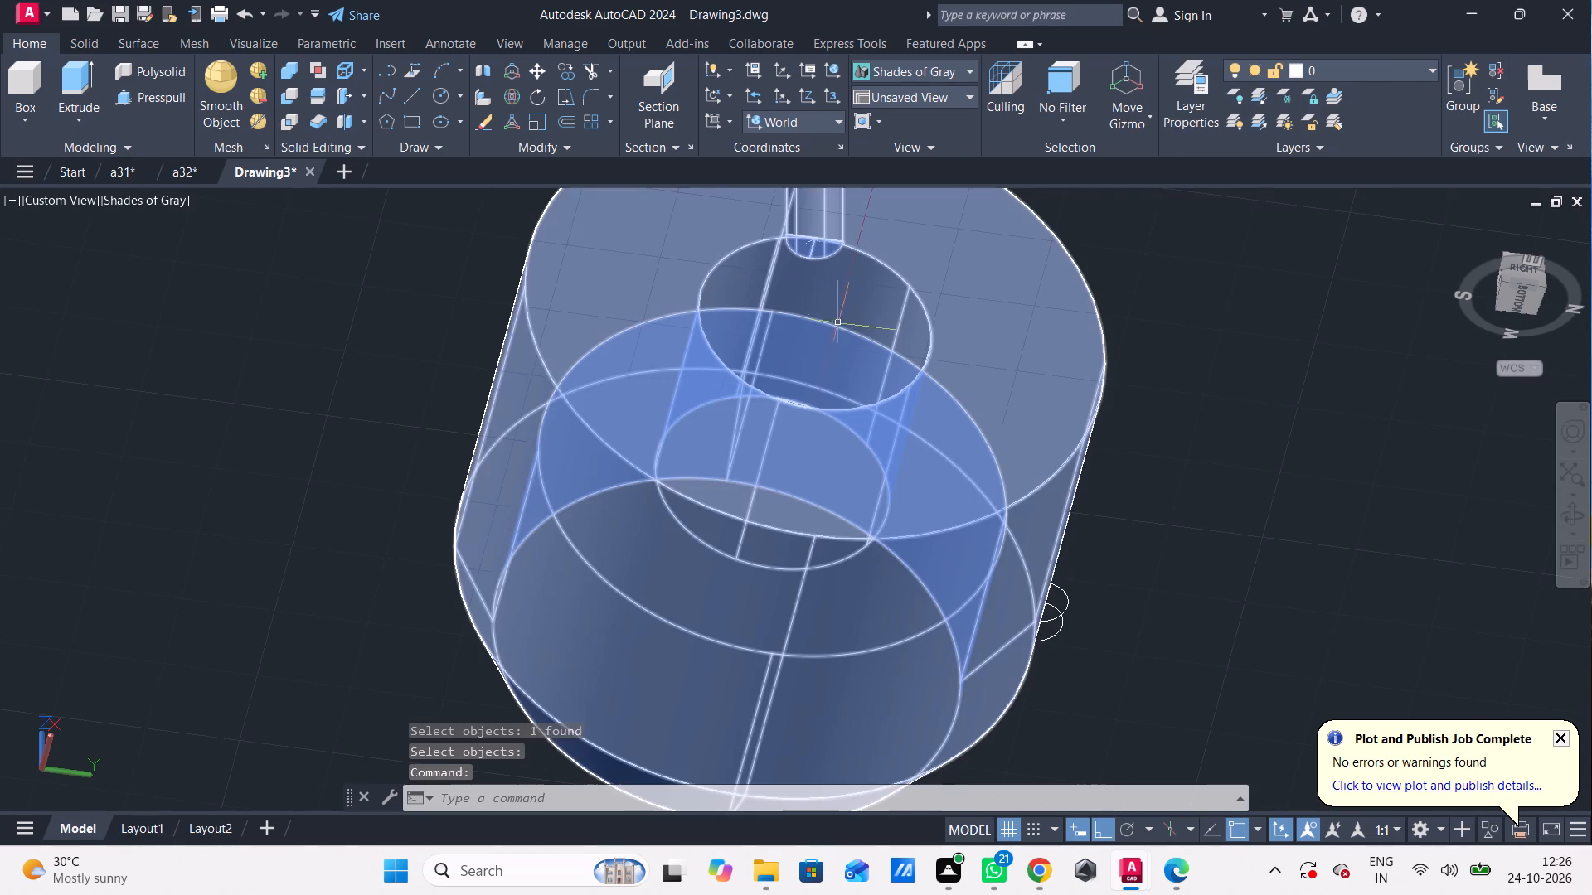
key("Escape")
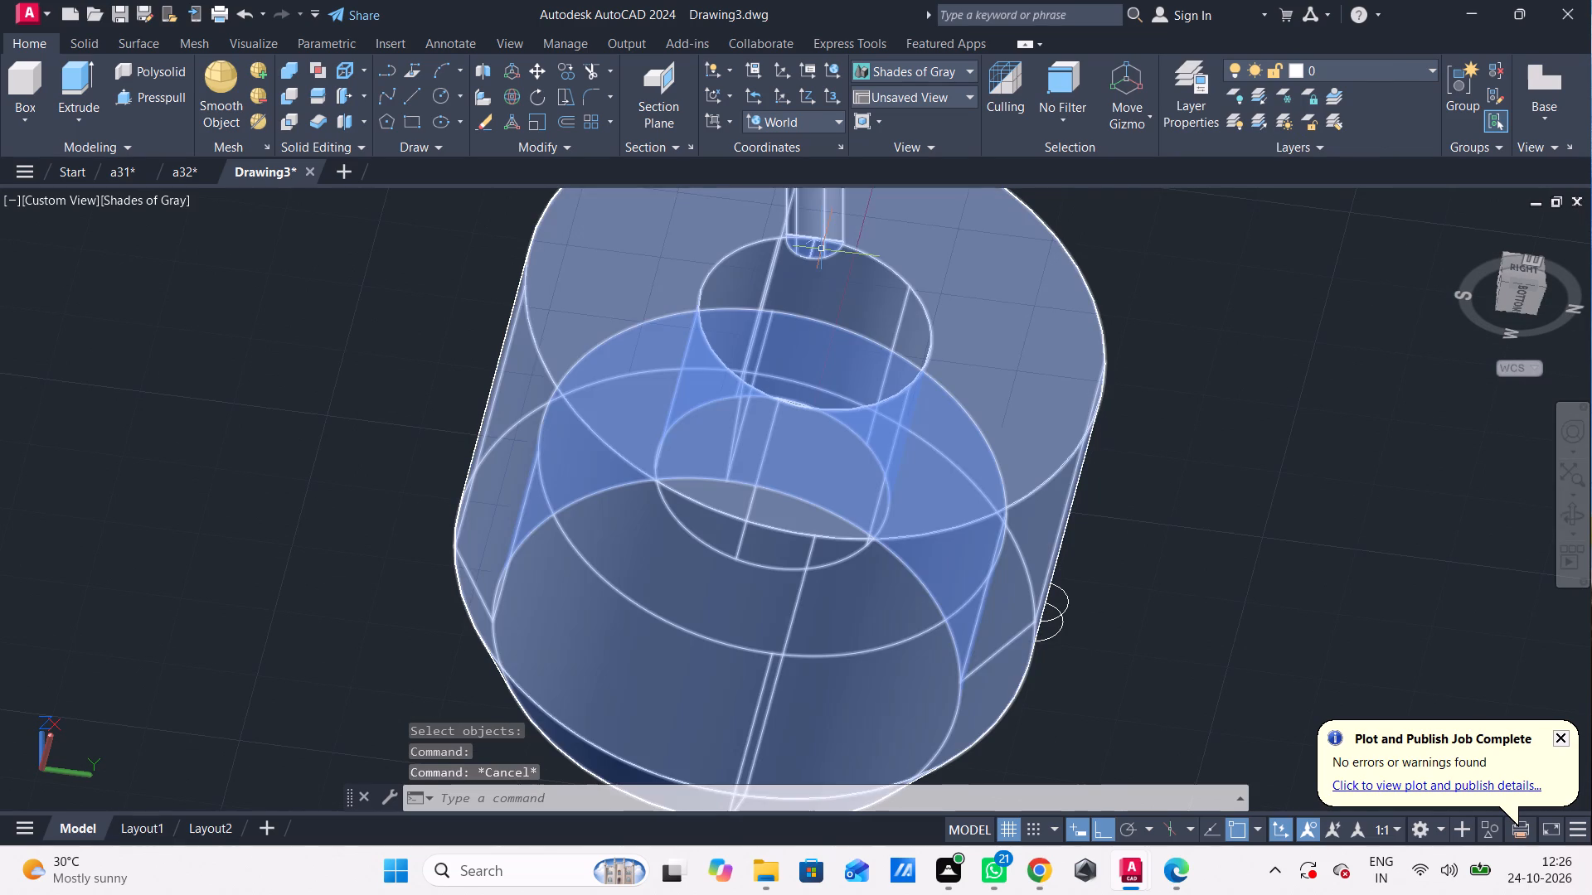
scroll(840, 241, "down", 1)
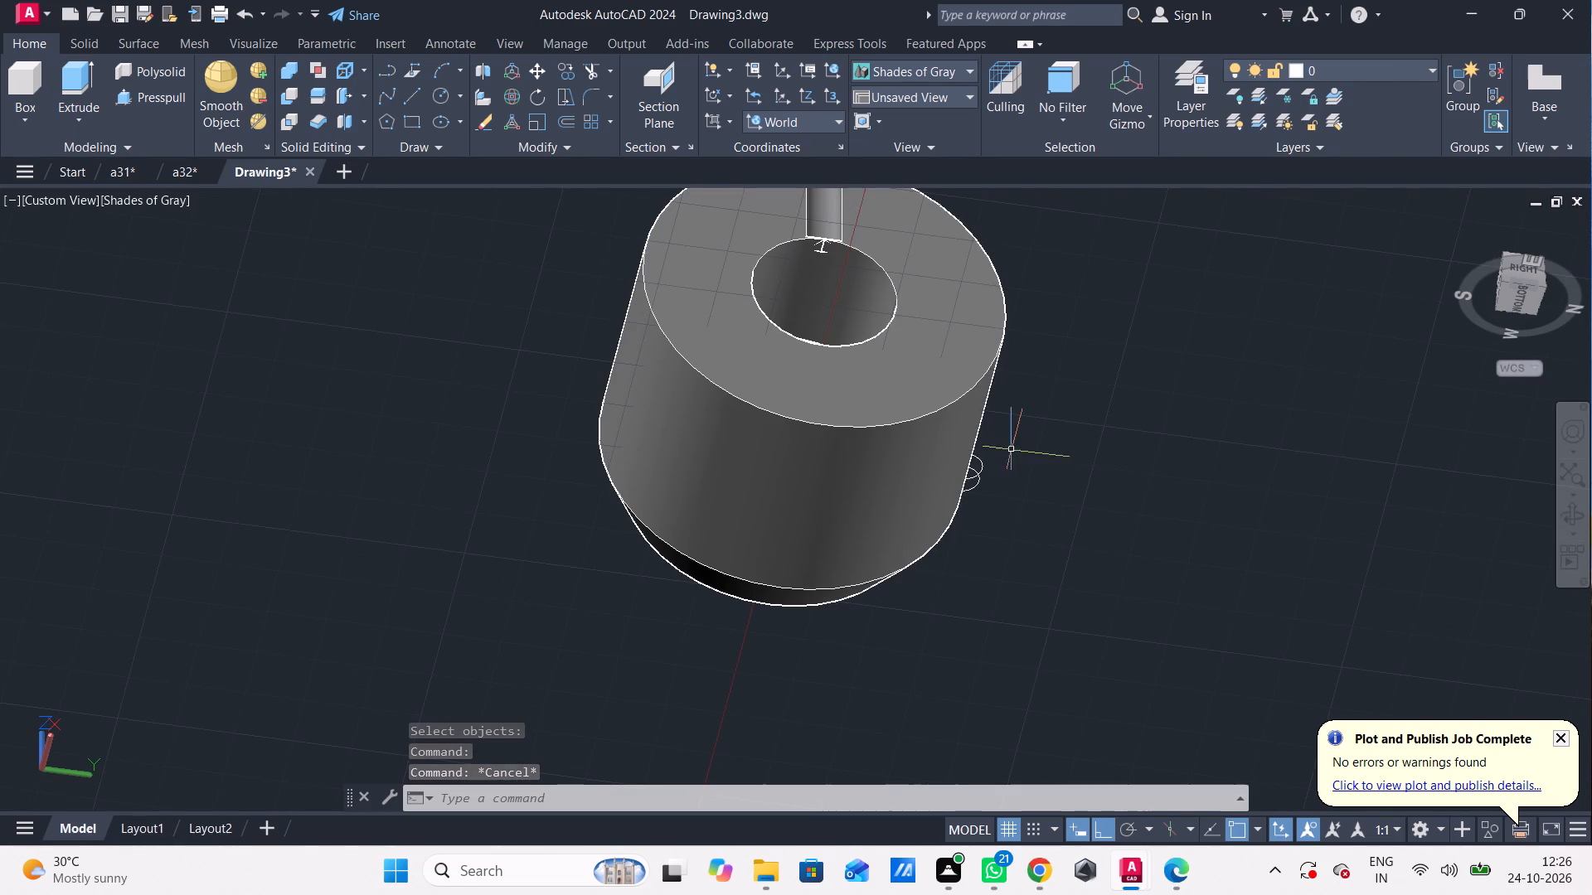
left_click(975, 466)
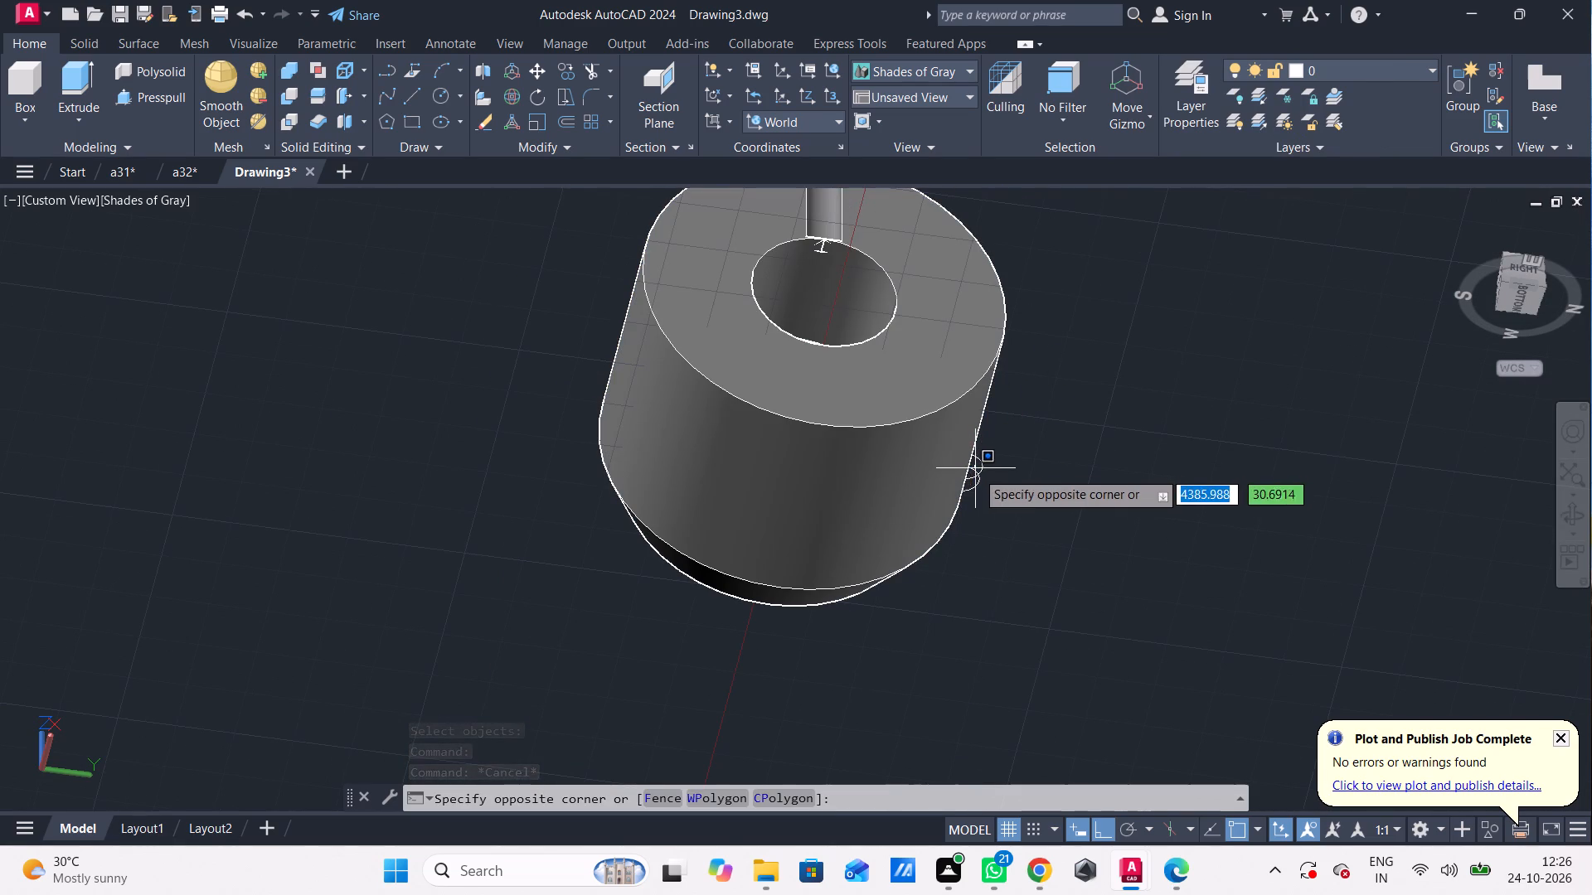
left_click(980, 477)
left_click(982, 474)
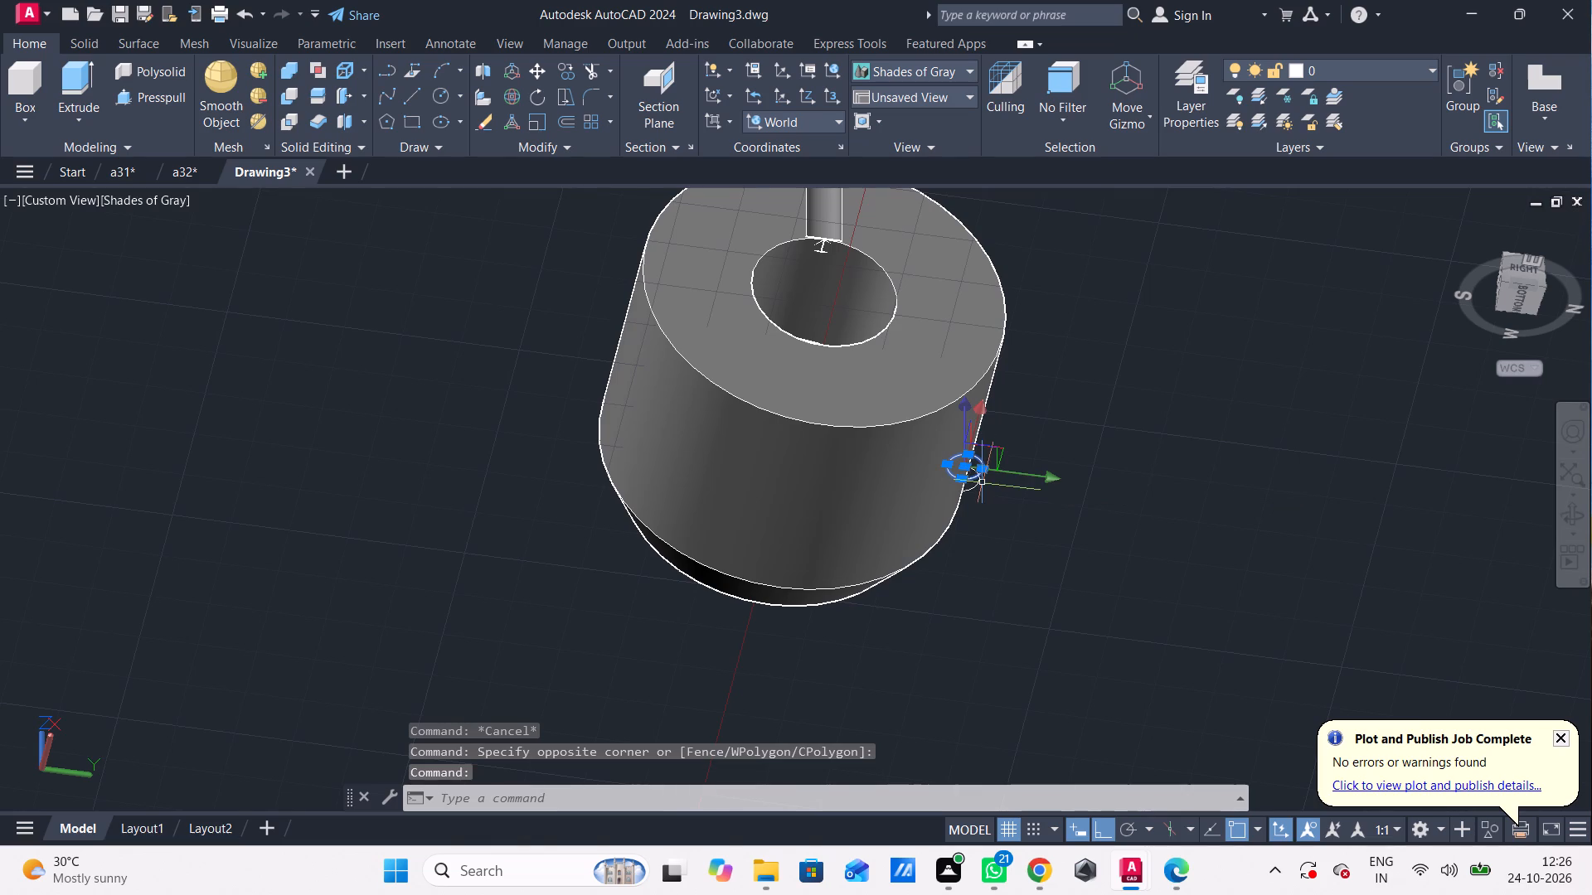
left_click(971, 491)
key("Delete")
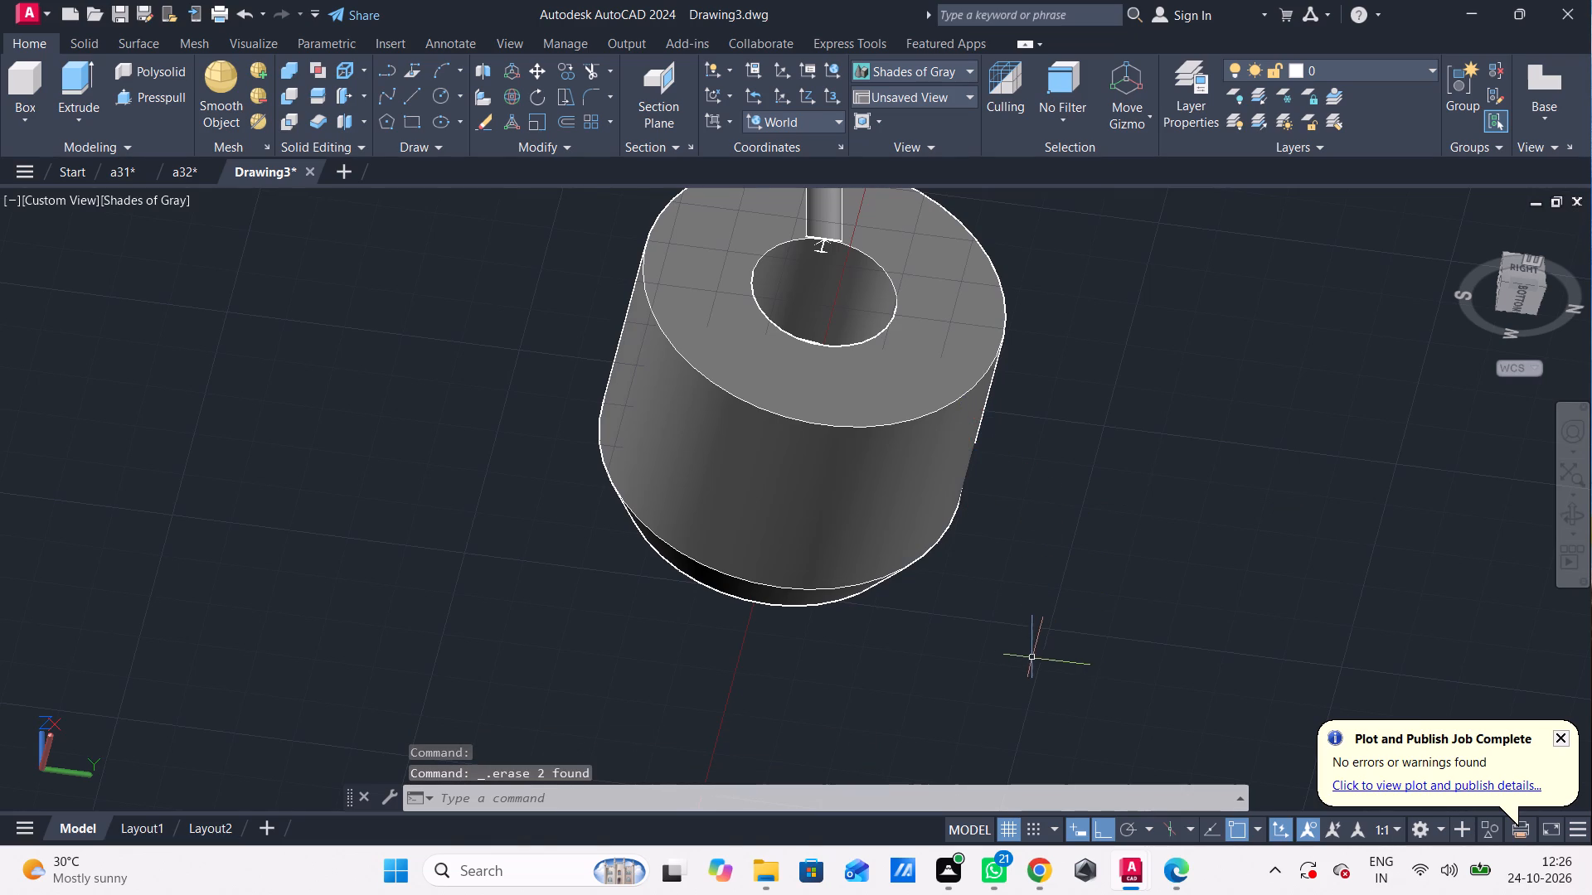
Presspull the two small leftover faces at the groove's bottom down into the bore so the groove opens into it.
middle_click_drag(987, 541, 1058, 729, "shift")
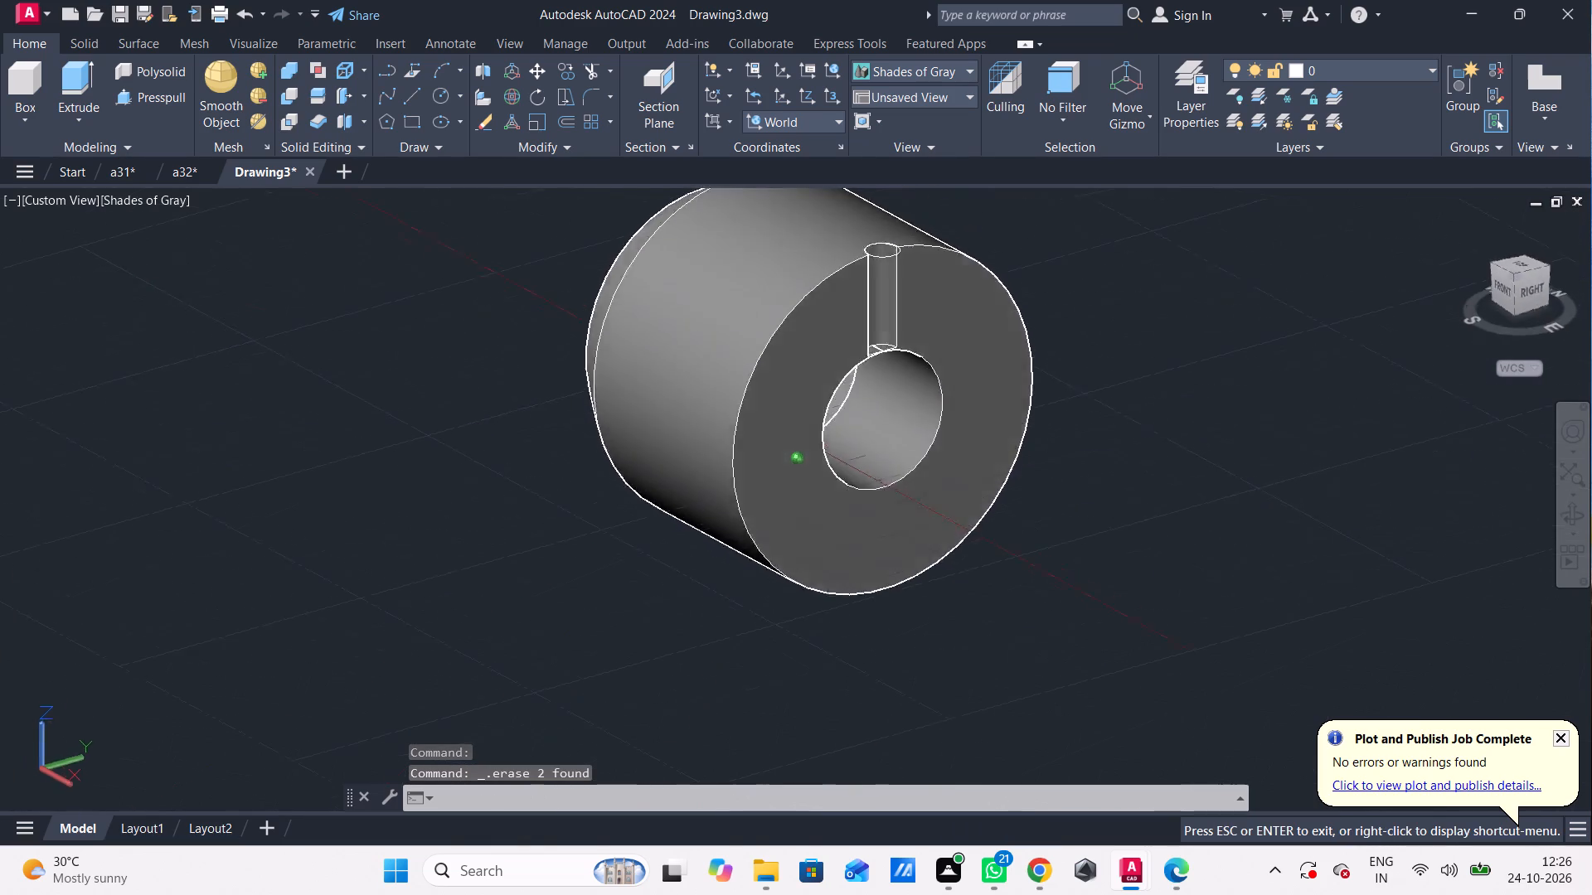
middle_click_drag(1058, 729, 1096, 805, "shift")
scroll(947, 531, "up", 4)
middle_click_drag(947, 523, 1059, 894)
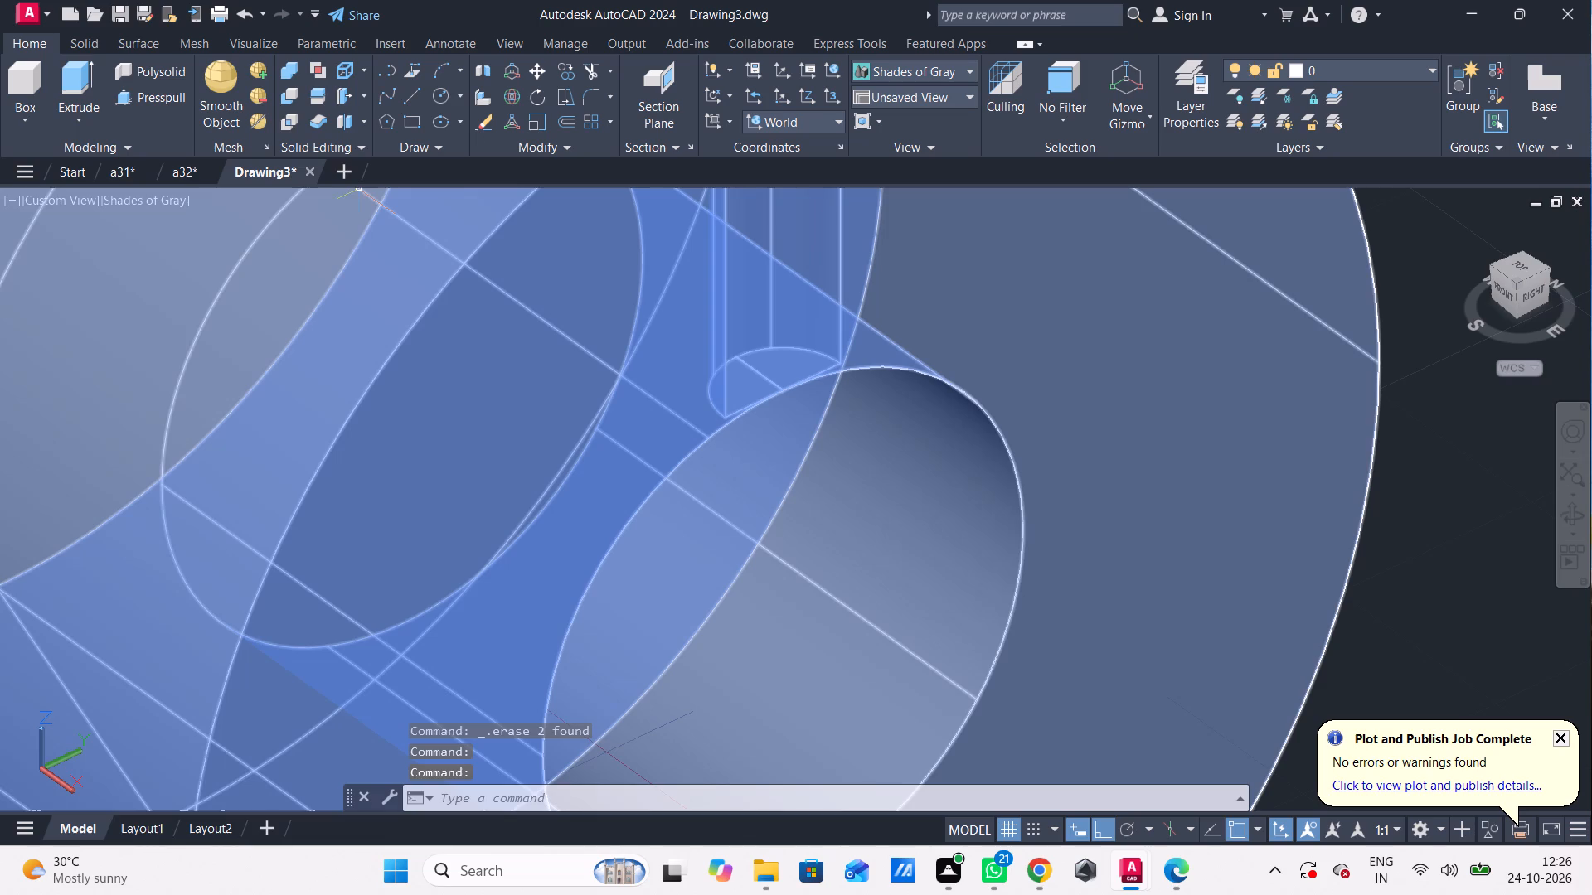
left_click(159, 87)
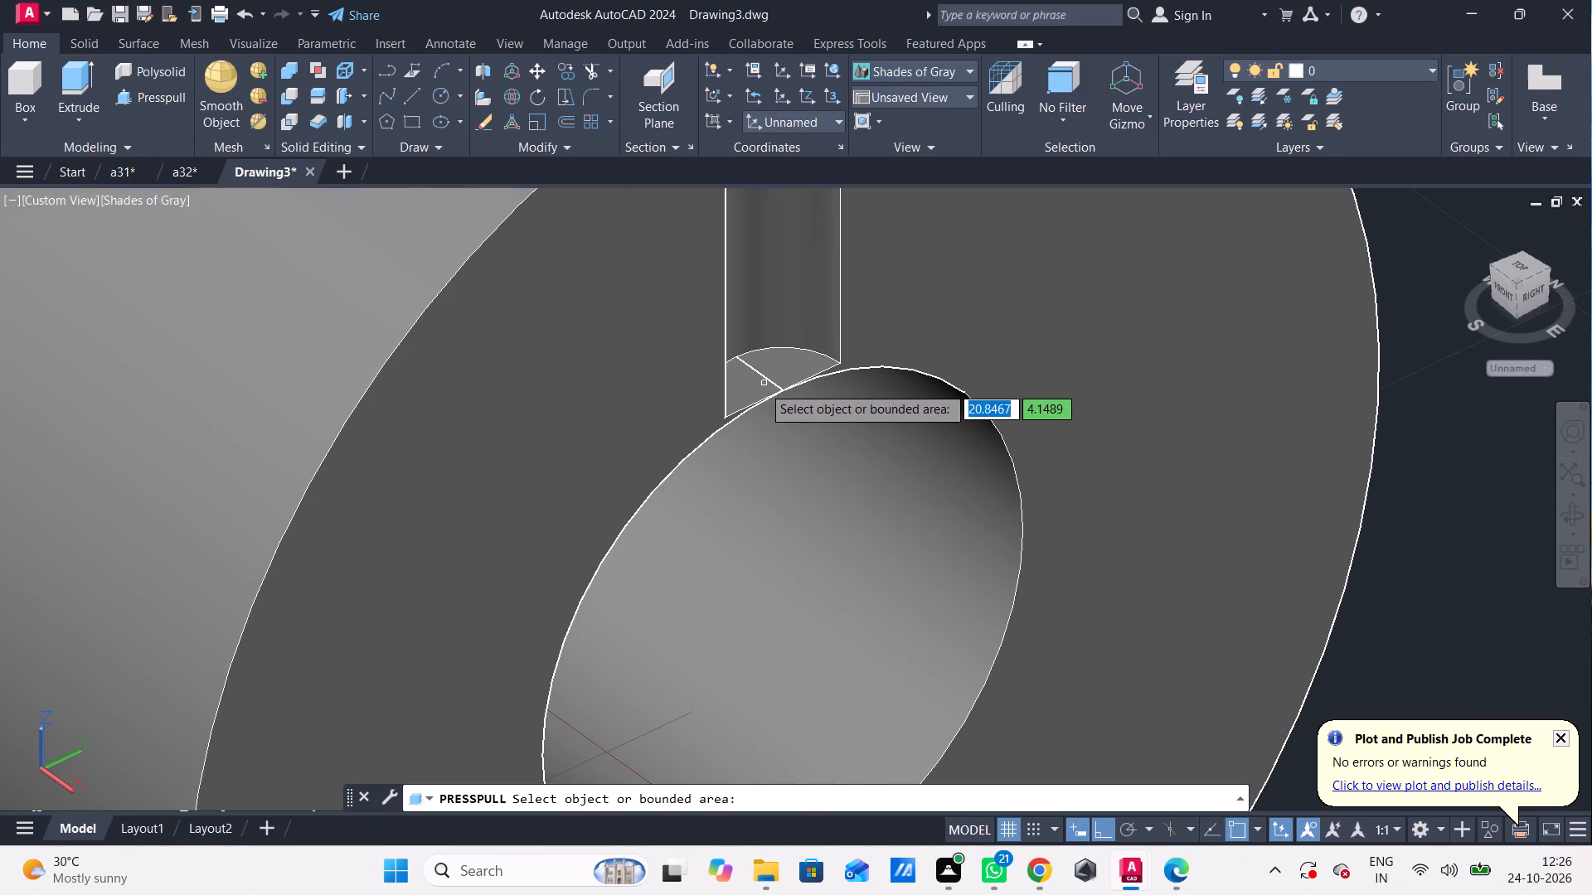
left_click(754, 392)
left_click(776, 426)
left_click(798, 375)
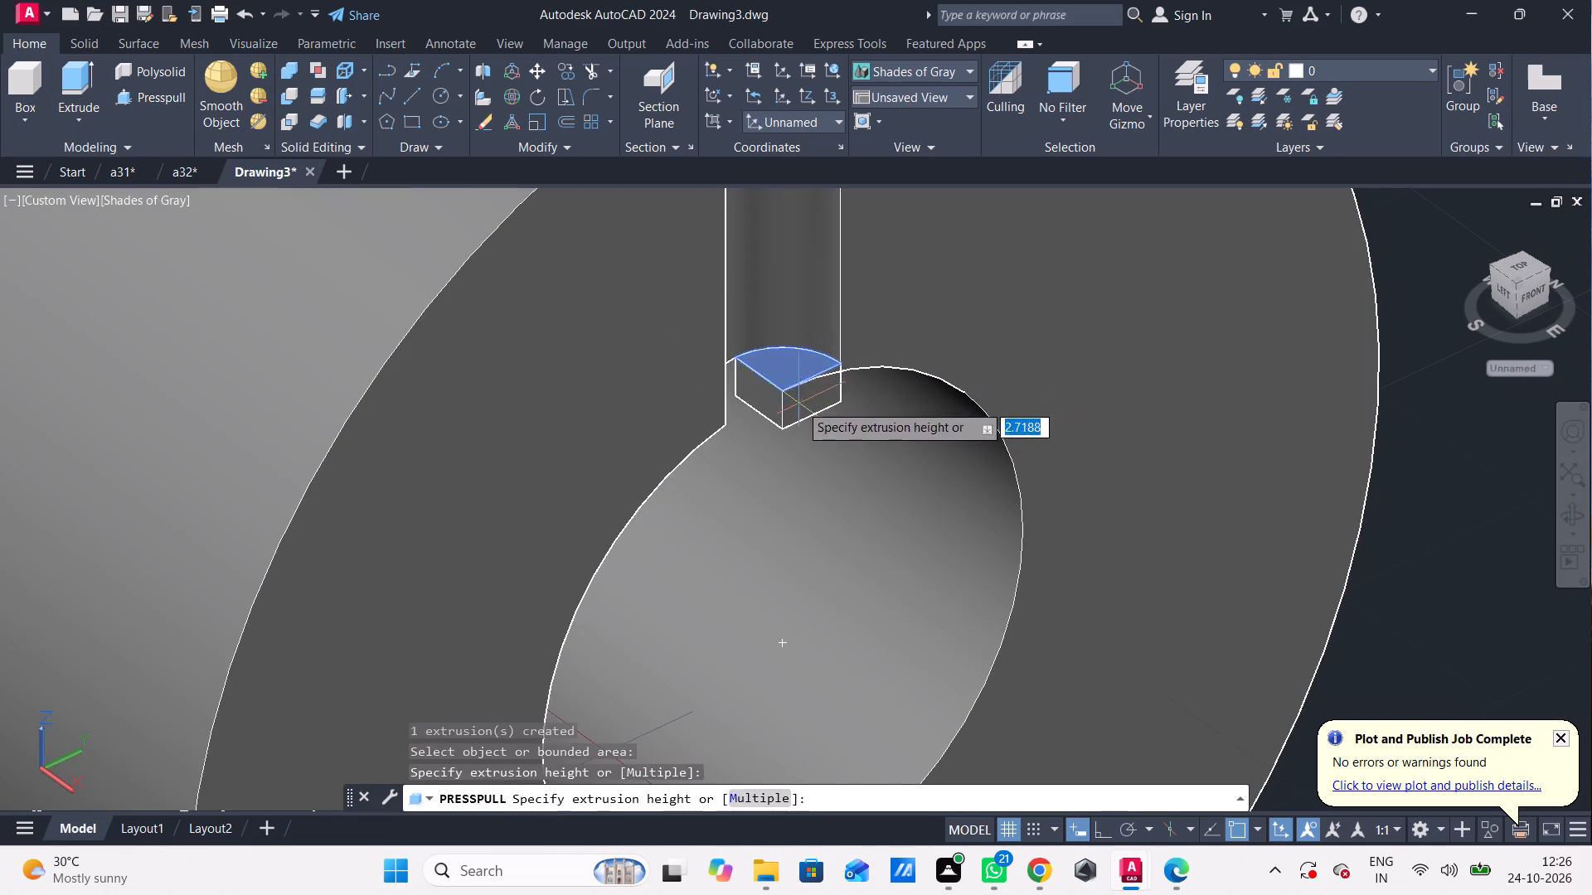
left_click(799, 404)
scroll(840, 351, "down", 2)
middle_click_drag(843, 357, 862, 442)
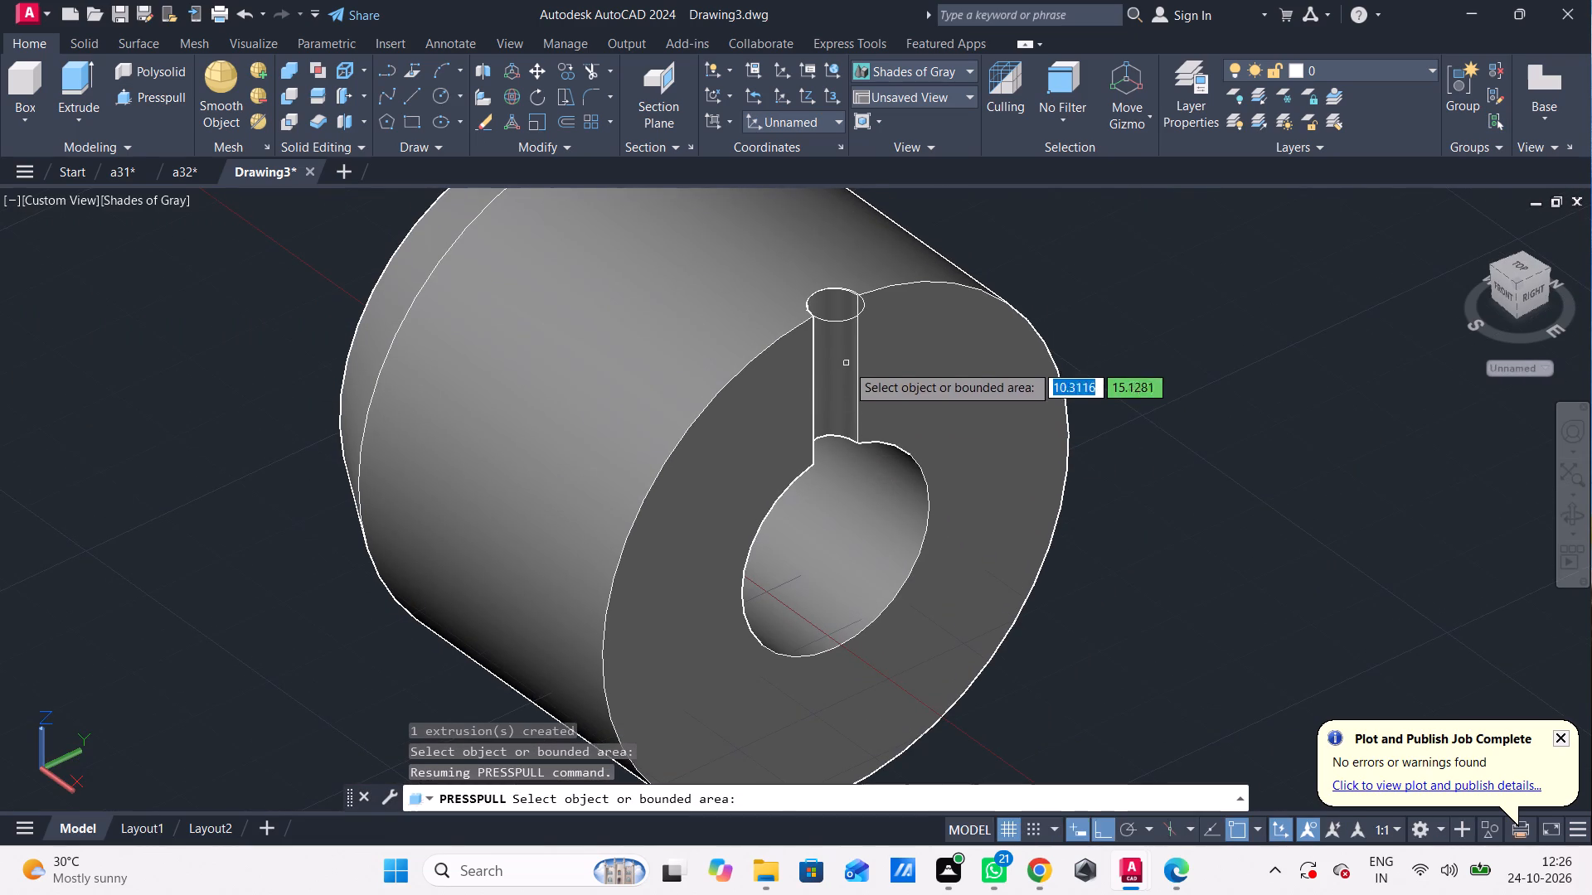
key("Escape")
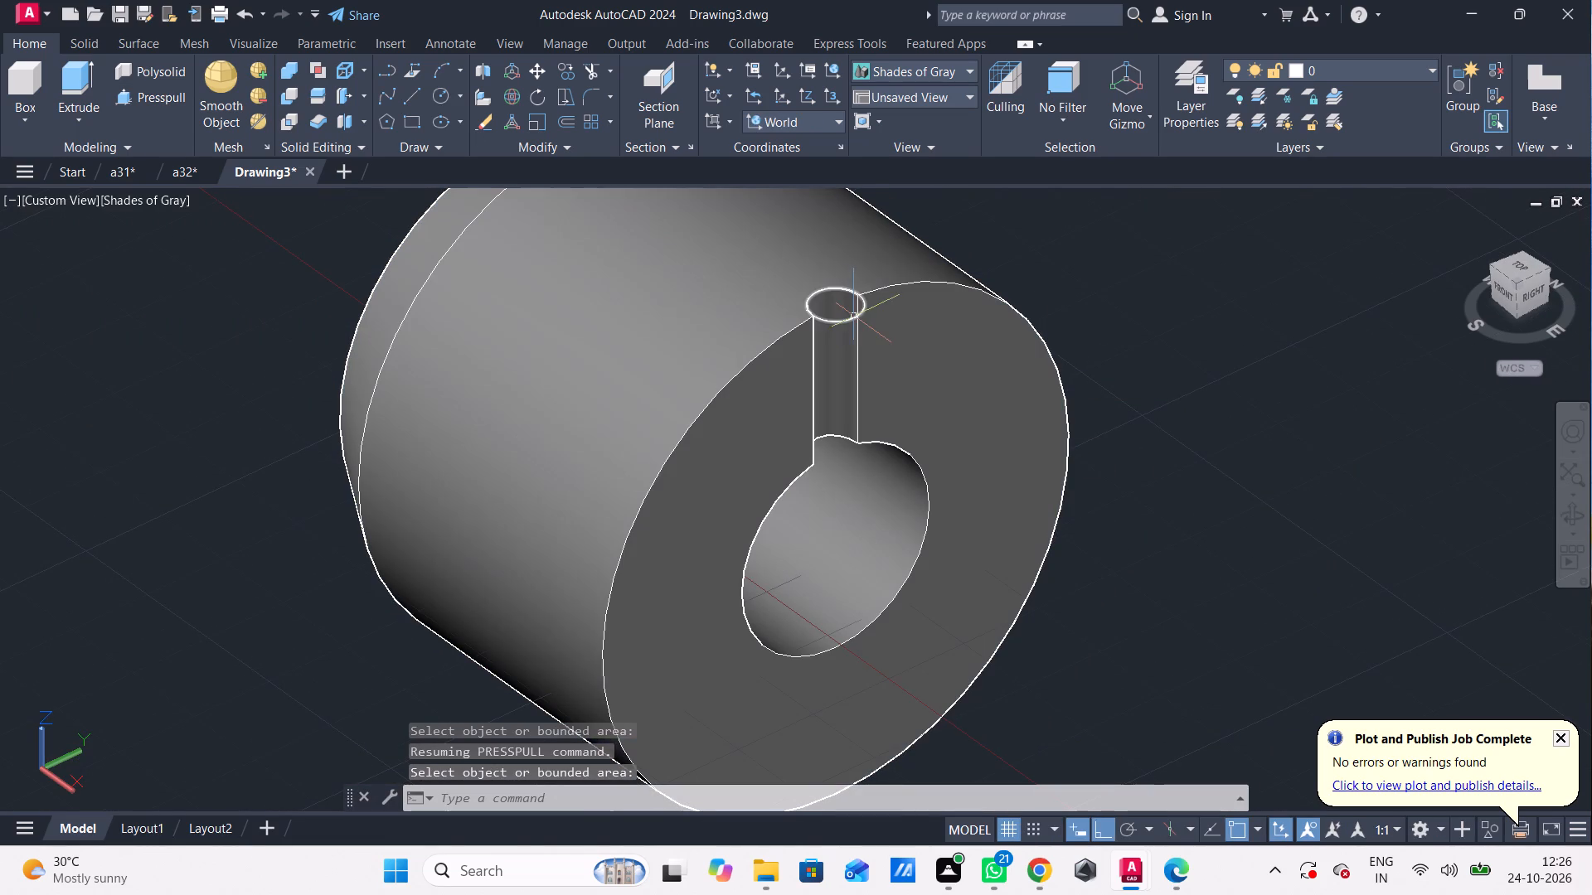
Erase the remaining 3-radius circle at the top of the groove.
left_click(854, 317)
key("Delete")
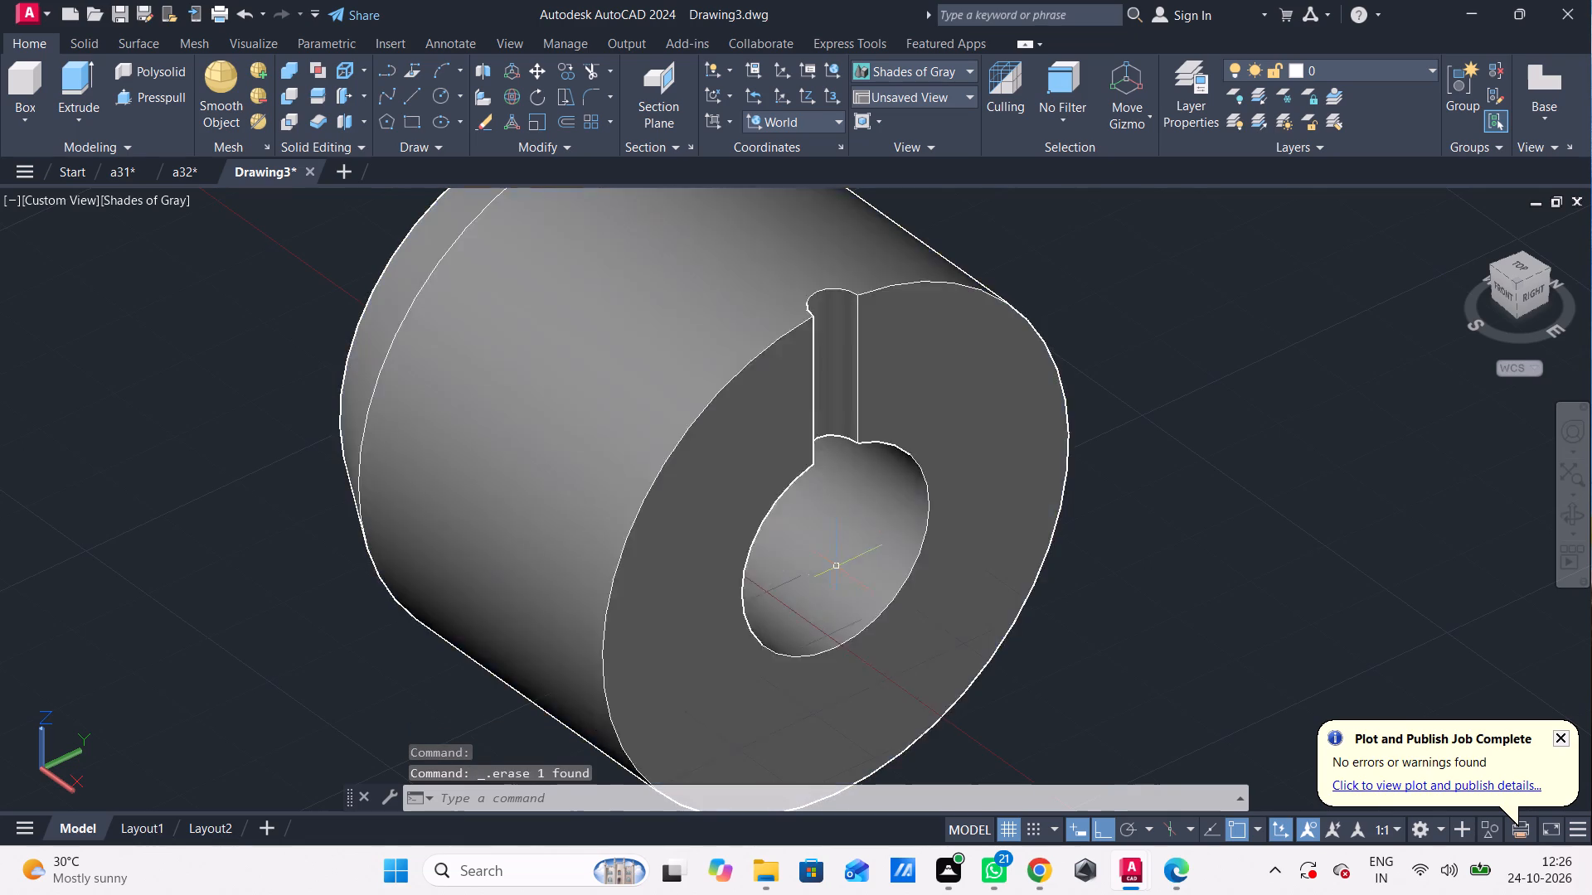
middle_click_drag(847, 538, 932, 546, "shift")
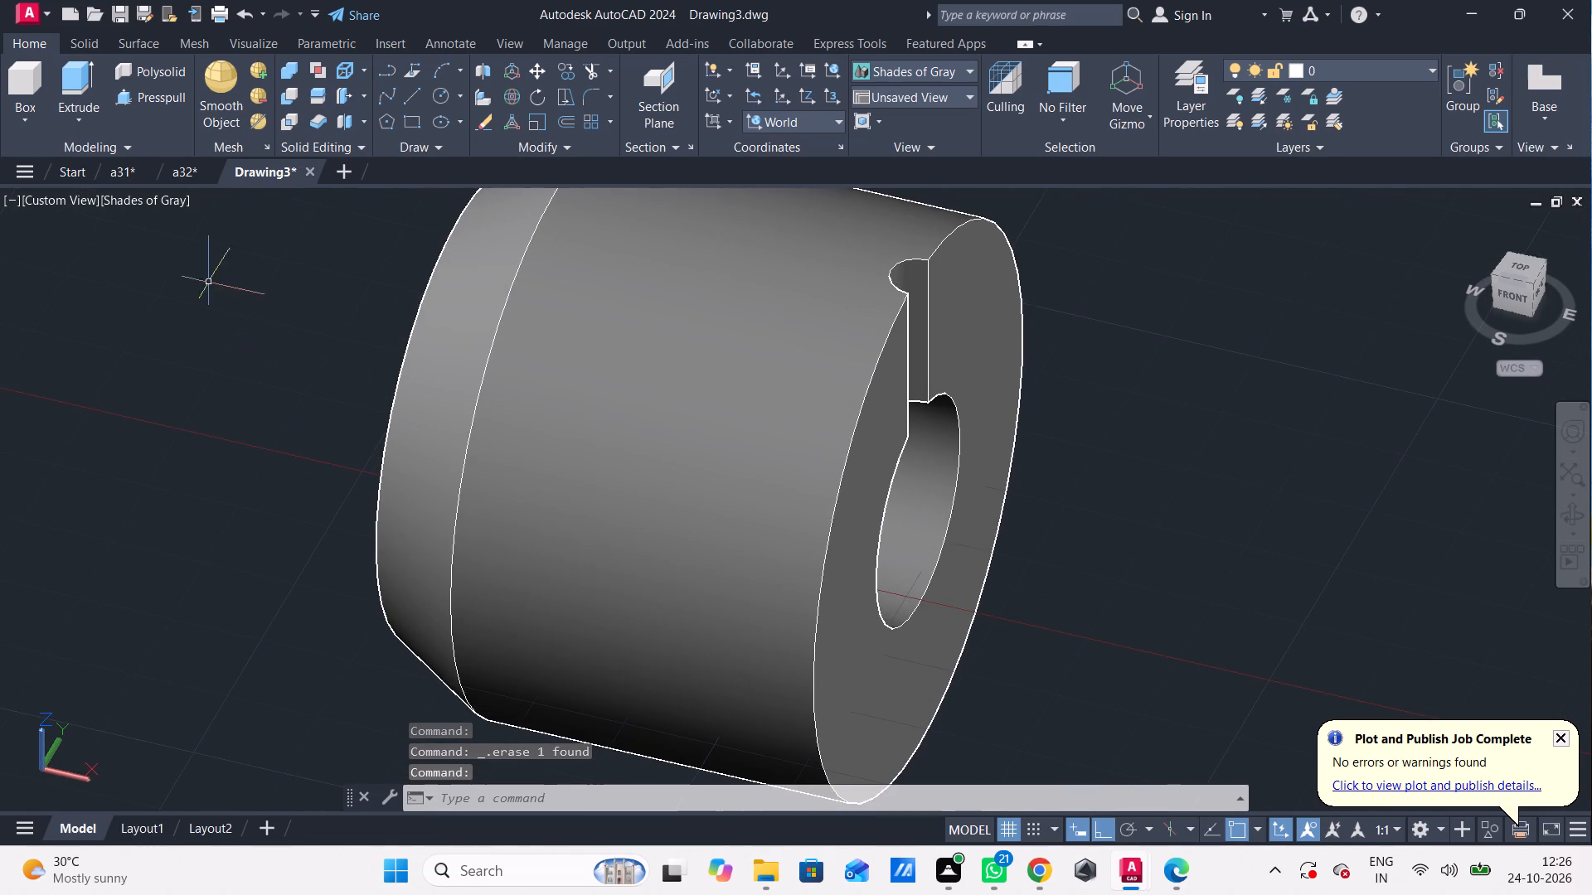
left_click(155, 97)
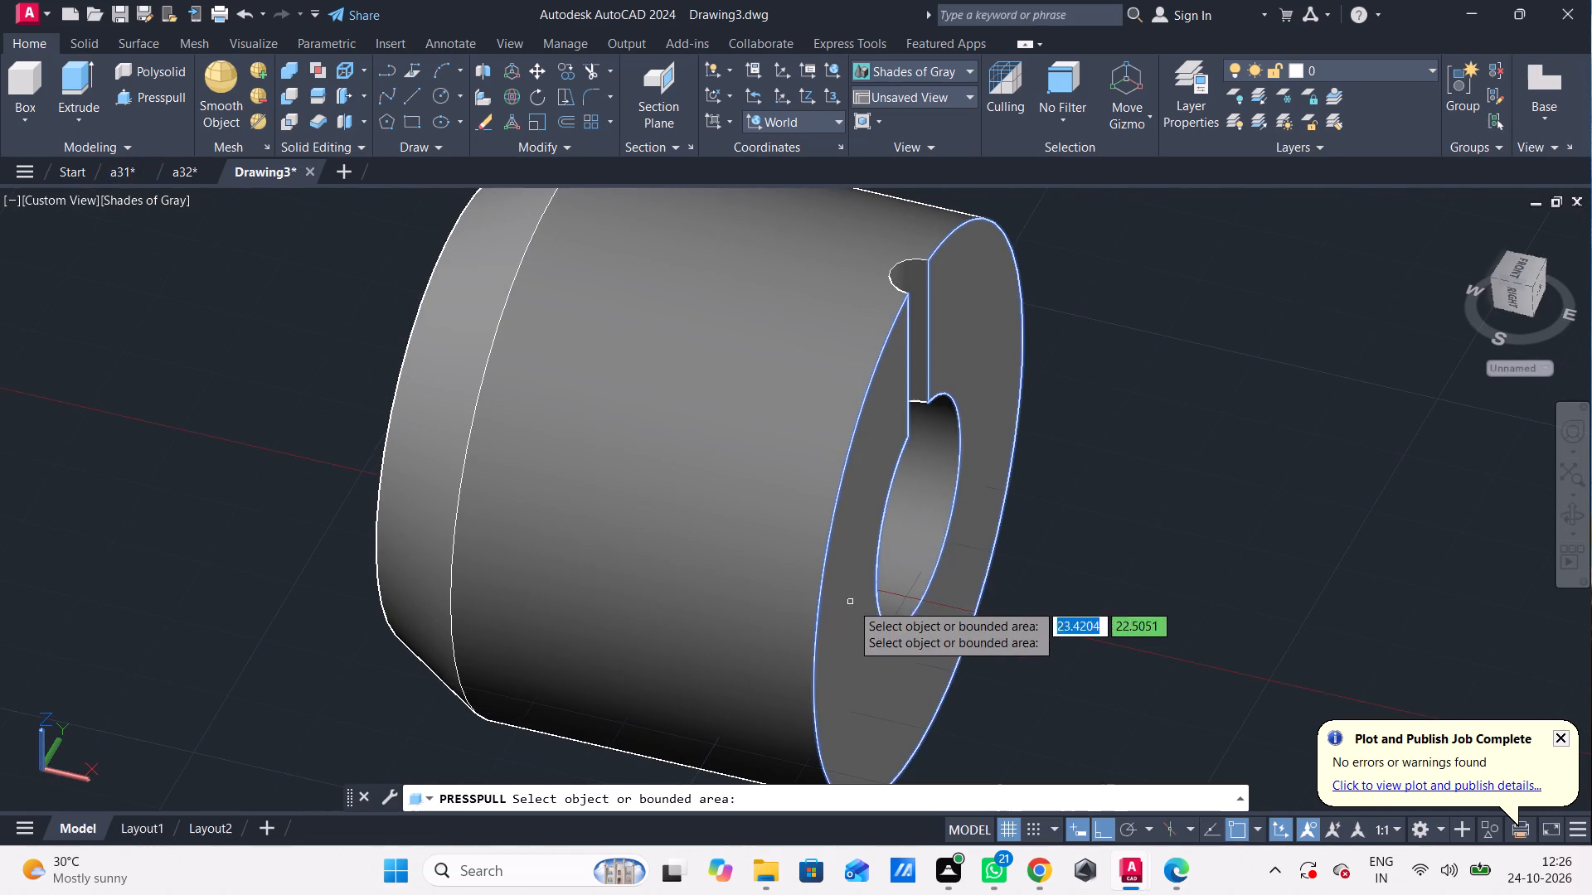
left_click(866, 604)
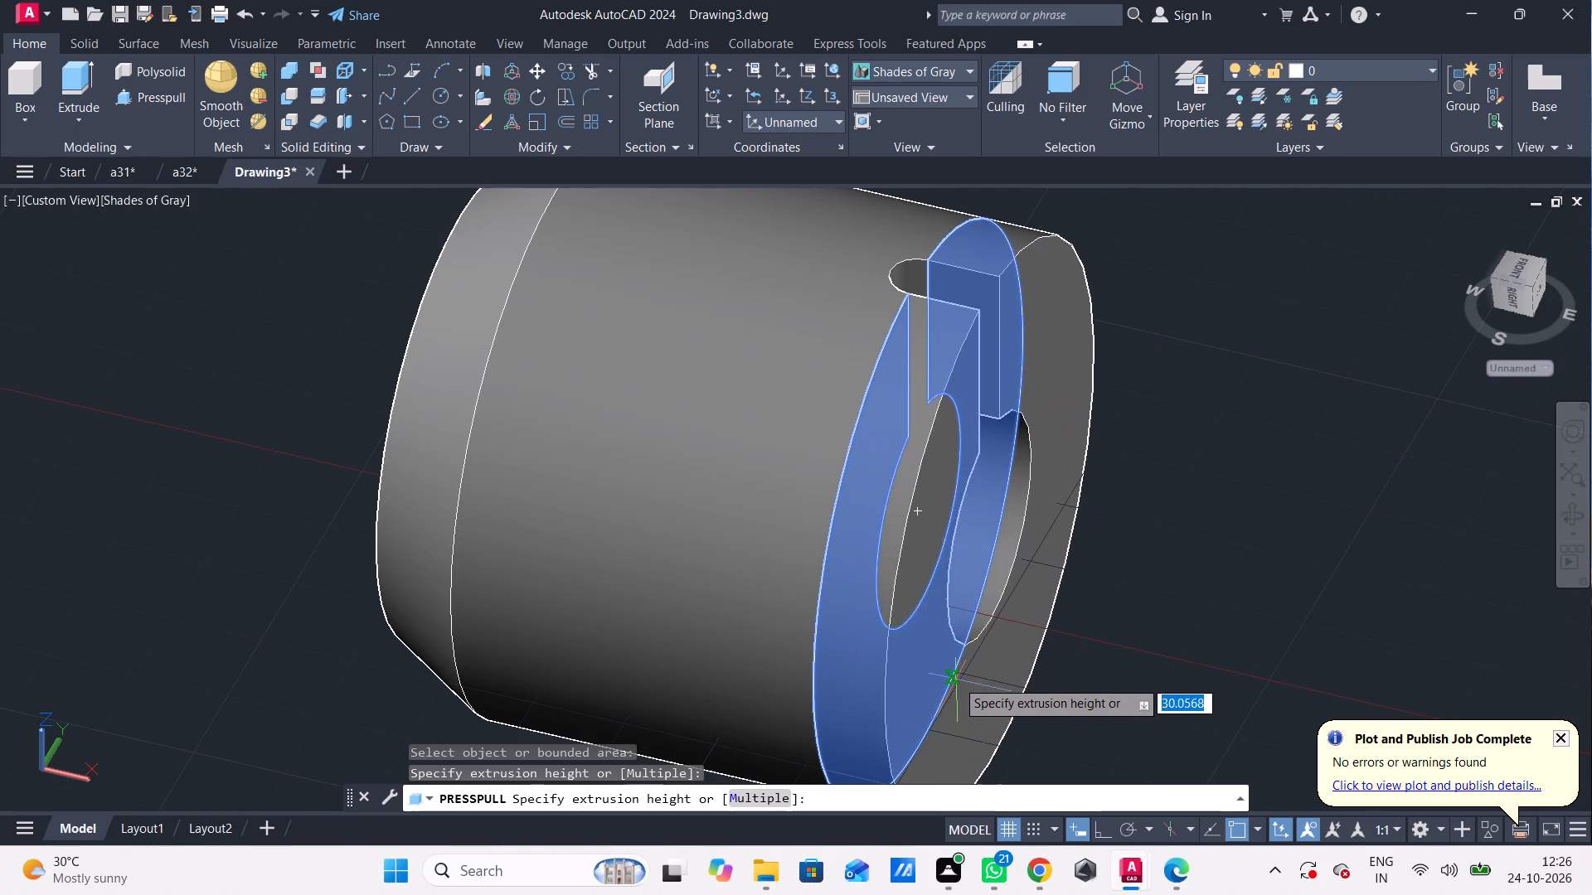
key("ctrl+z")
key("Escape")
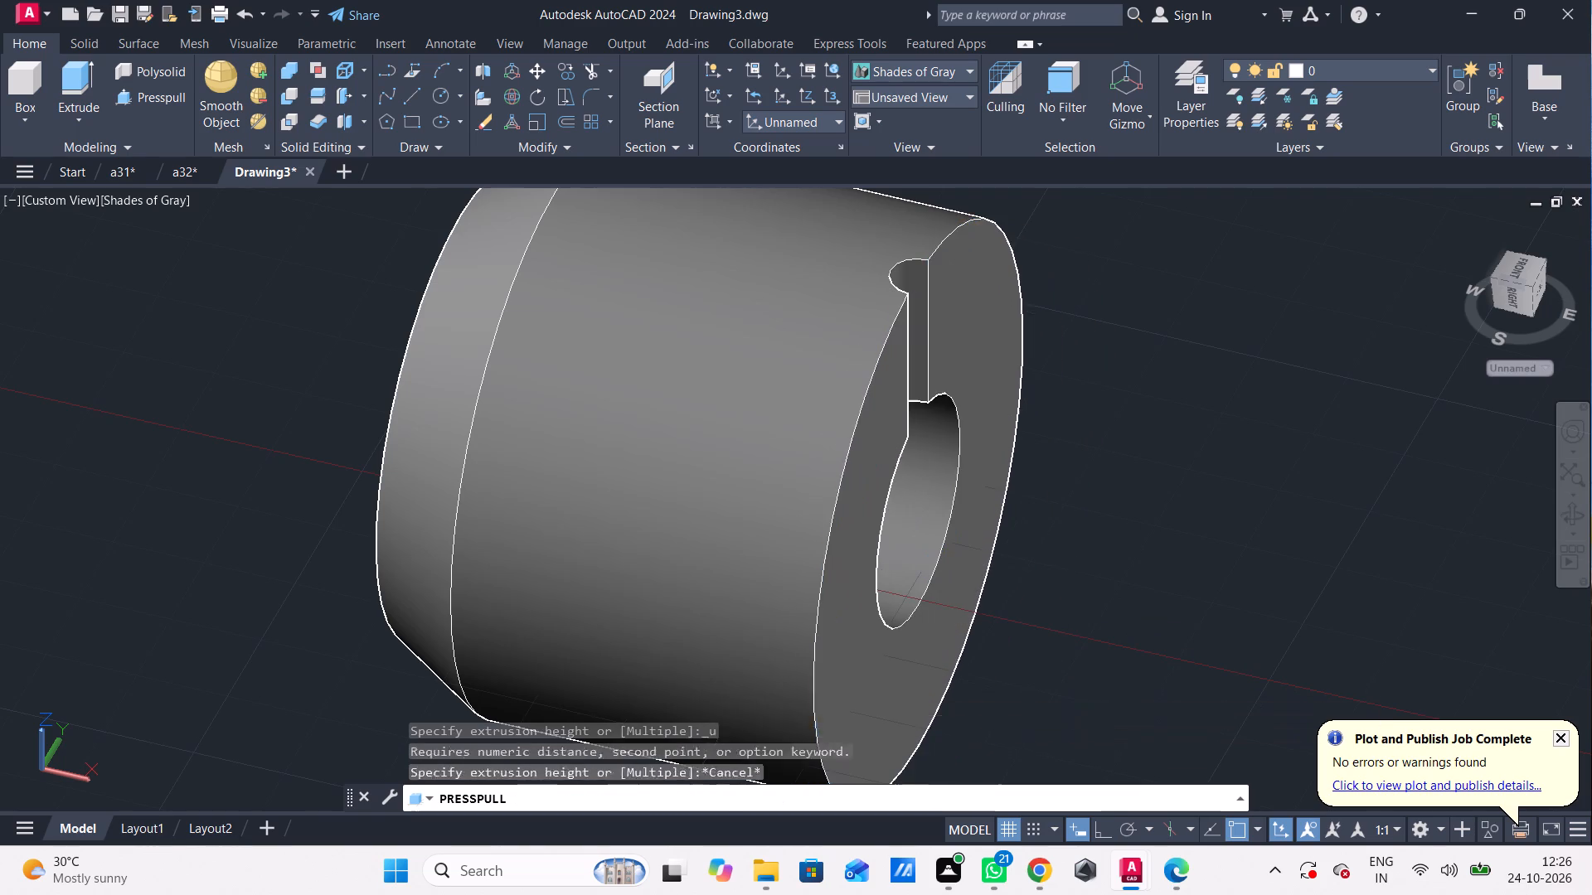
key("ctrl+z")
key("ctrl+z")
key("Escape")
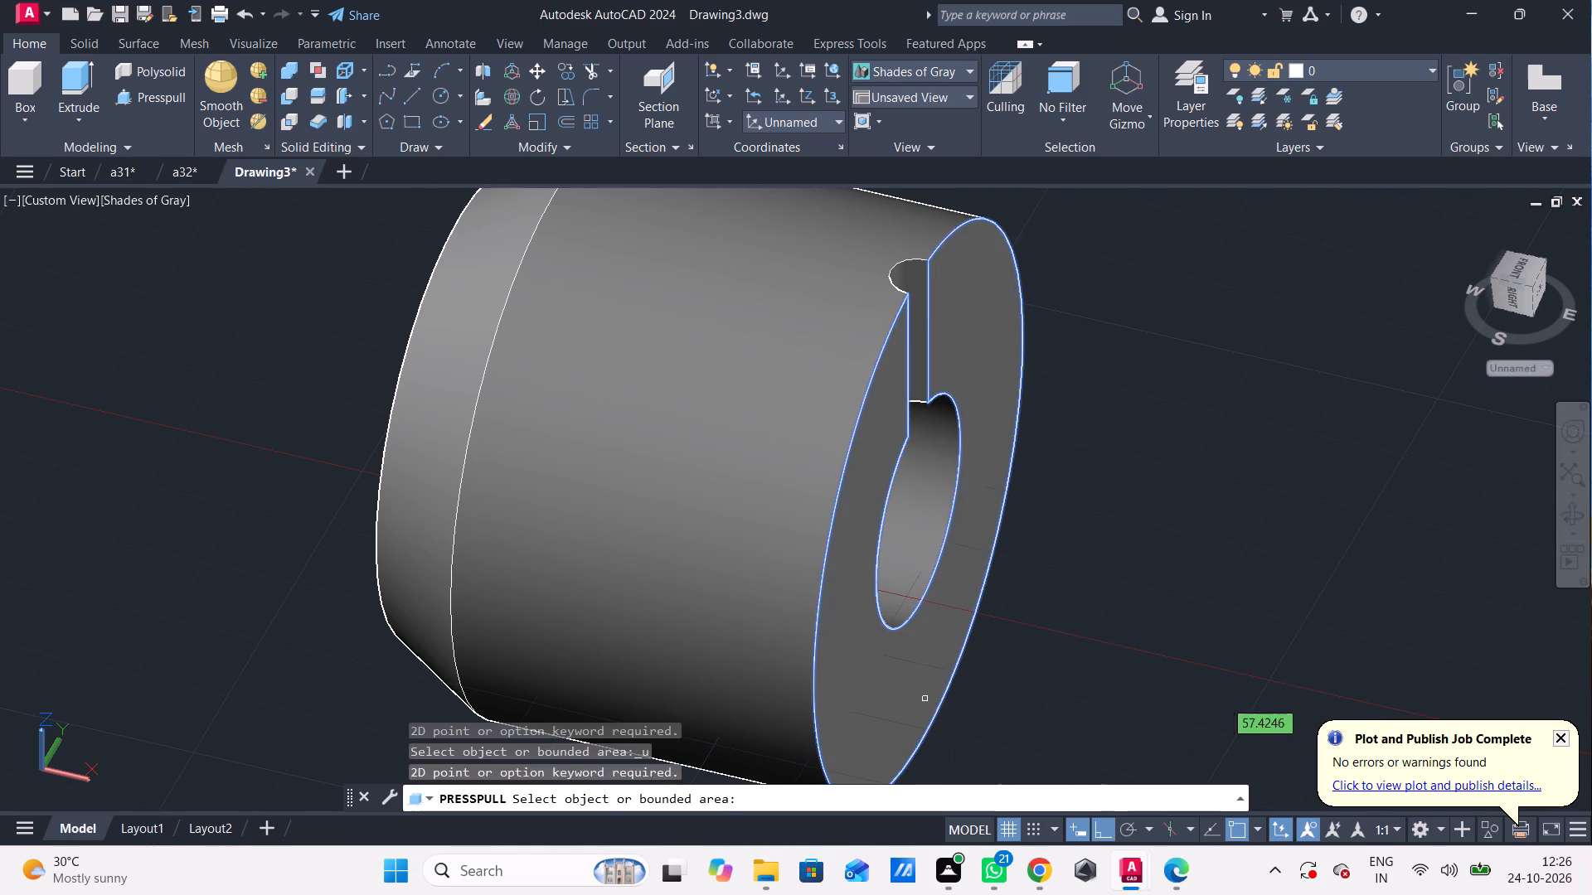
Undo the erasures of the 3-radius circles and the presspull of the leftover faces at the groove's bottom.
key("ctrl+z")
key("ctrl+z")
key("ctrl+z")
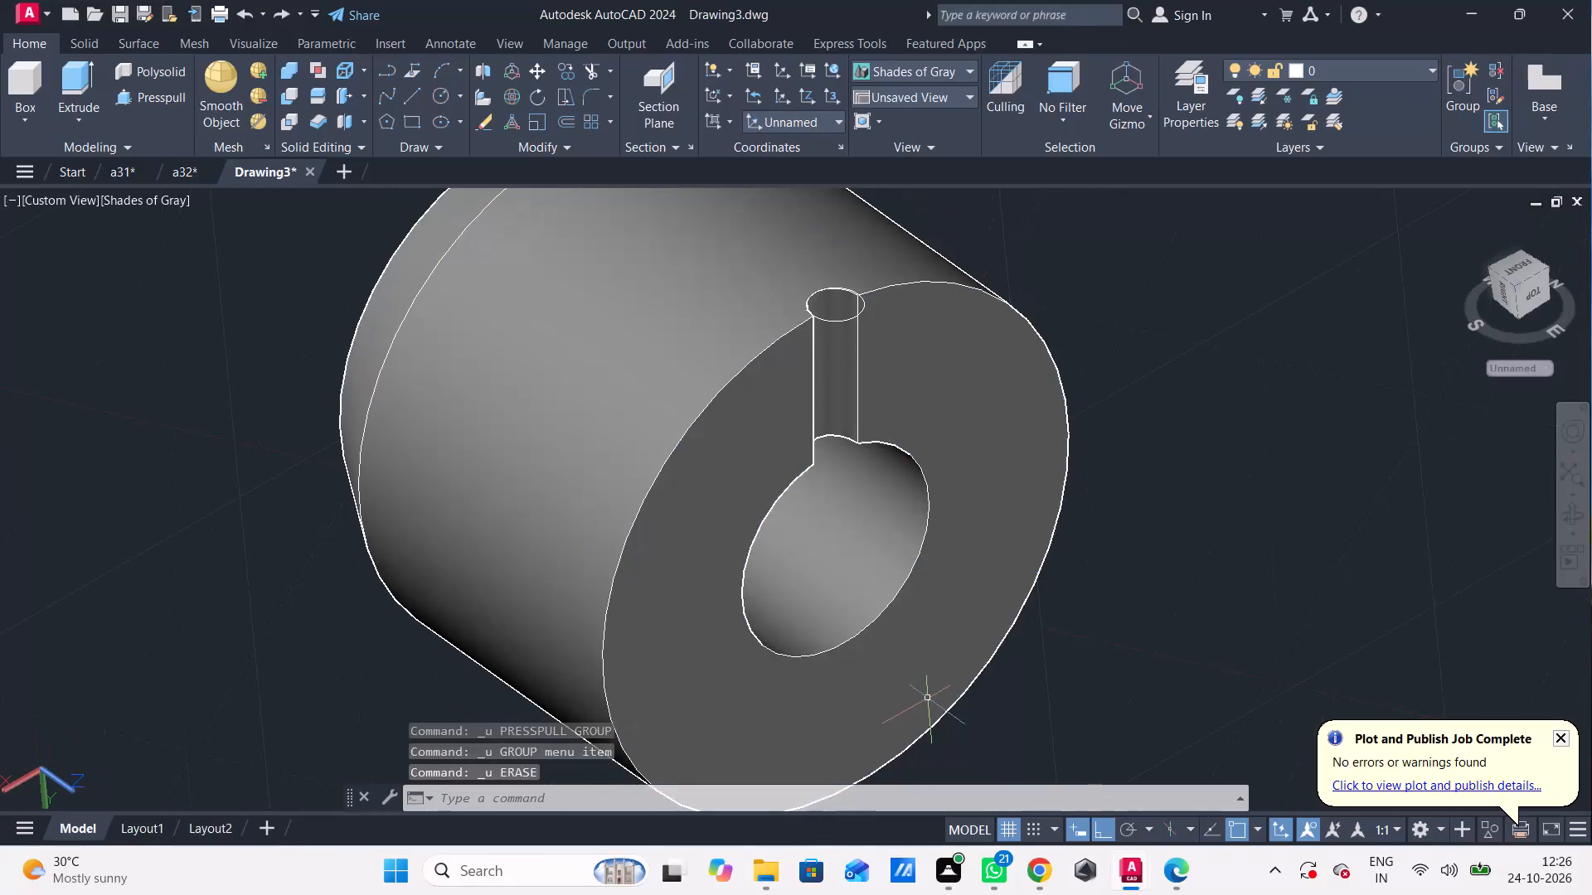
key("ctrl+z")
key("ctrl+z")
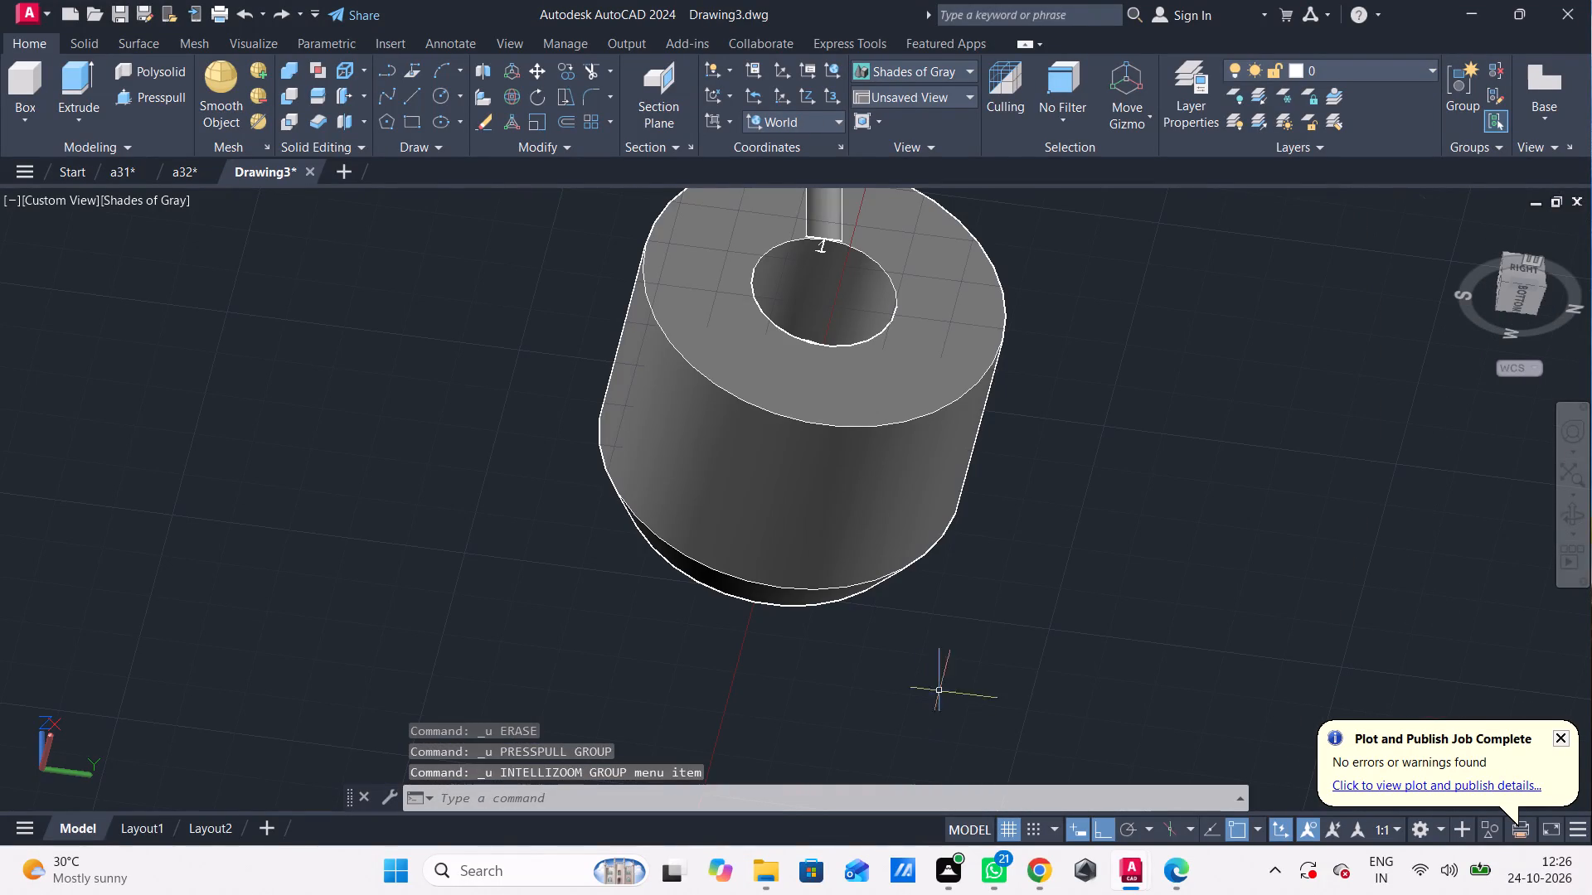
key("ctrl+z")
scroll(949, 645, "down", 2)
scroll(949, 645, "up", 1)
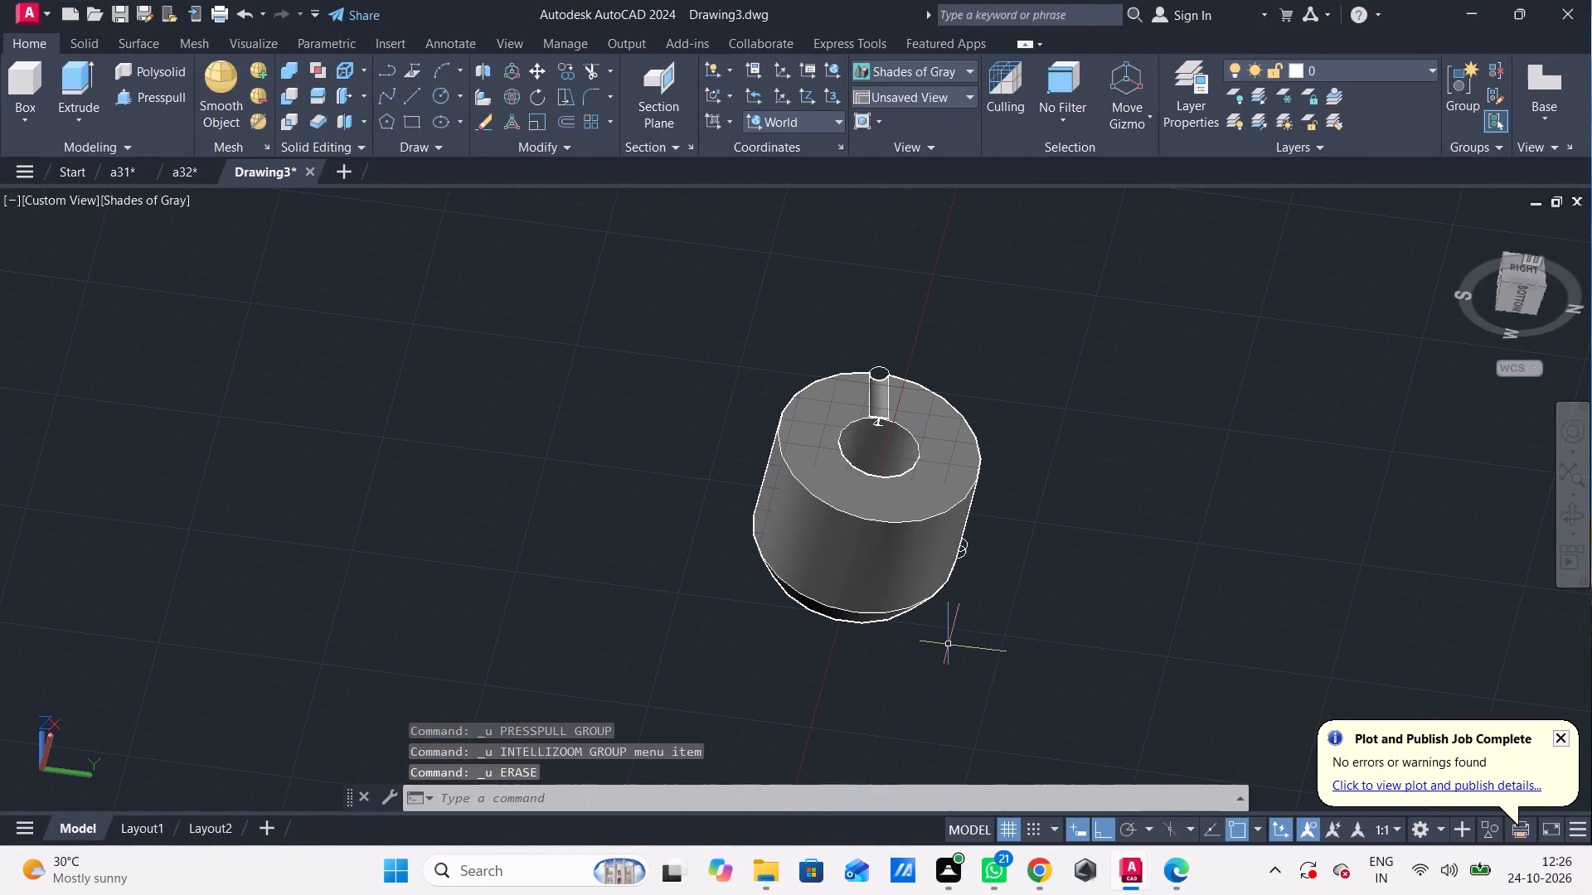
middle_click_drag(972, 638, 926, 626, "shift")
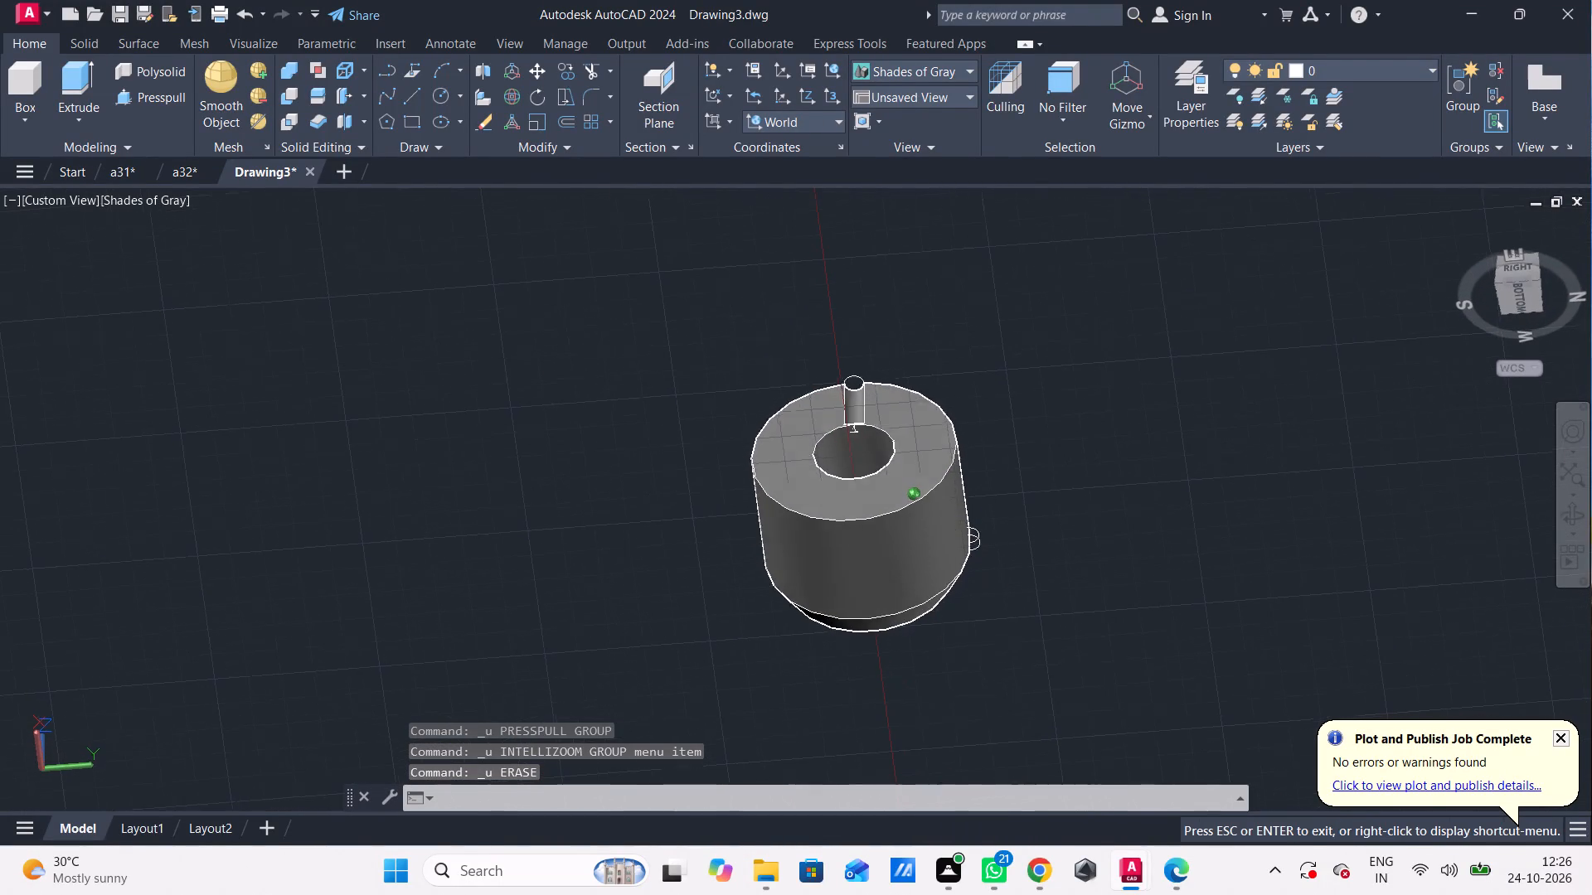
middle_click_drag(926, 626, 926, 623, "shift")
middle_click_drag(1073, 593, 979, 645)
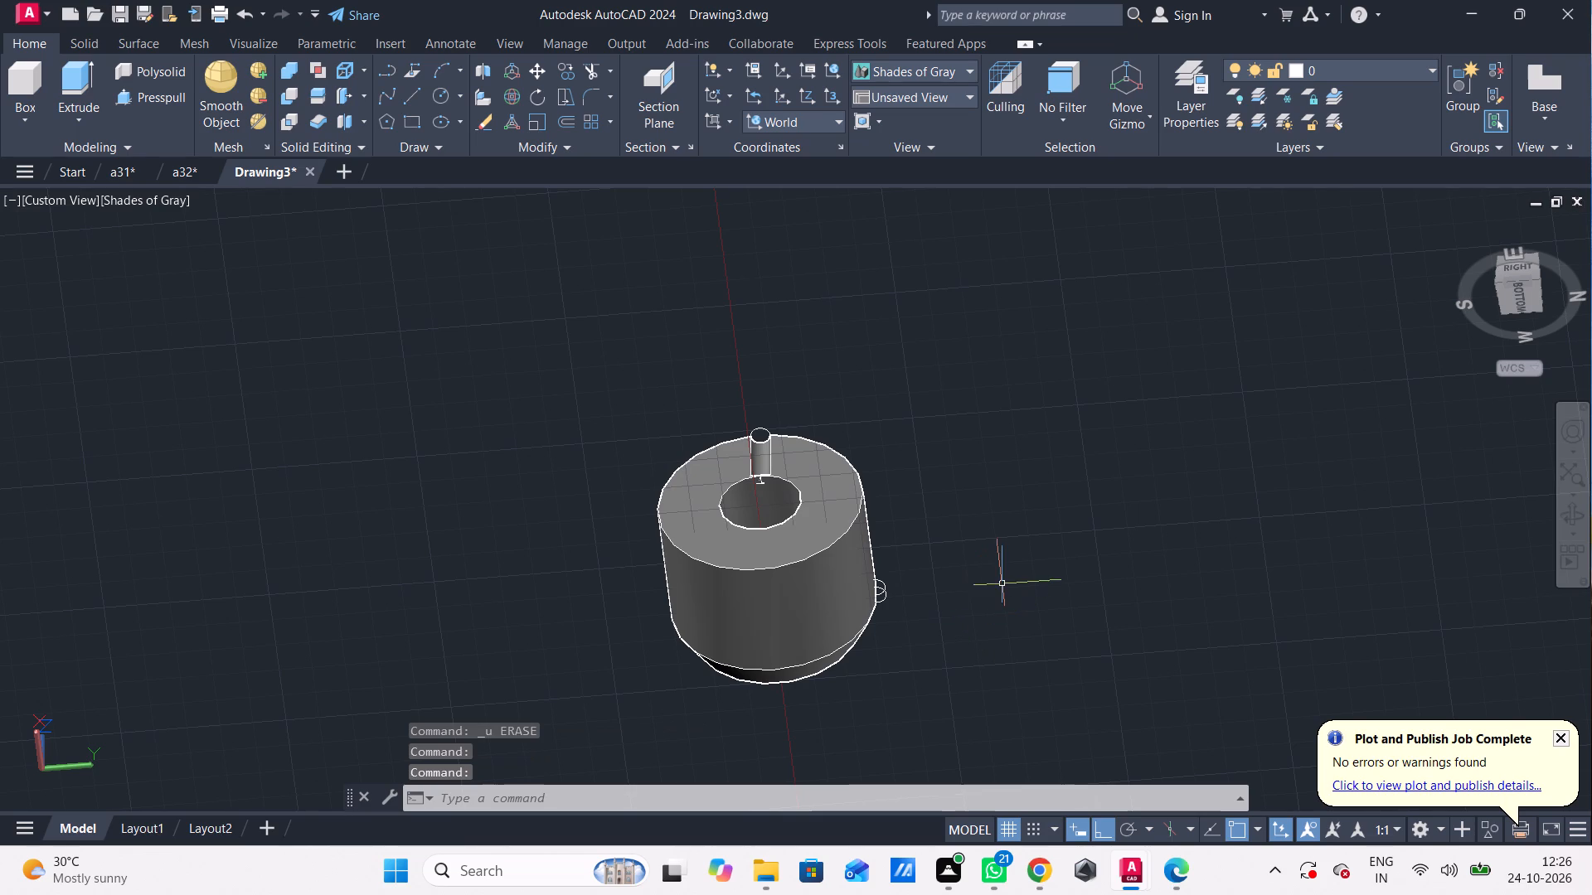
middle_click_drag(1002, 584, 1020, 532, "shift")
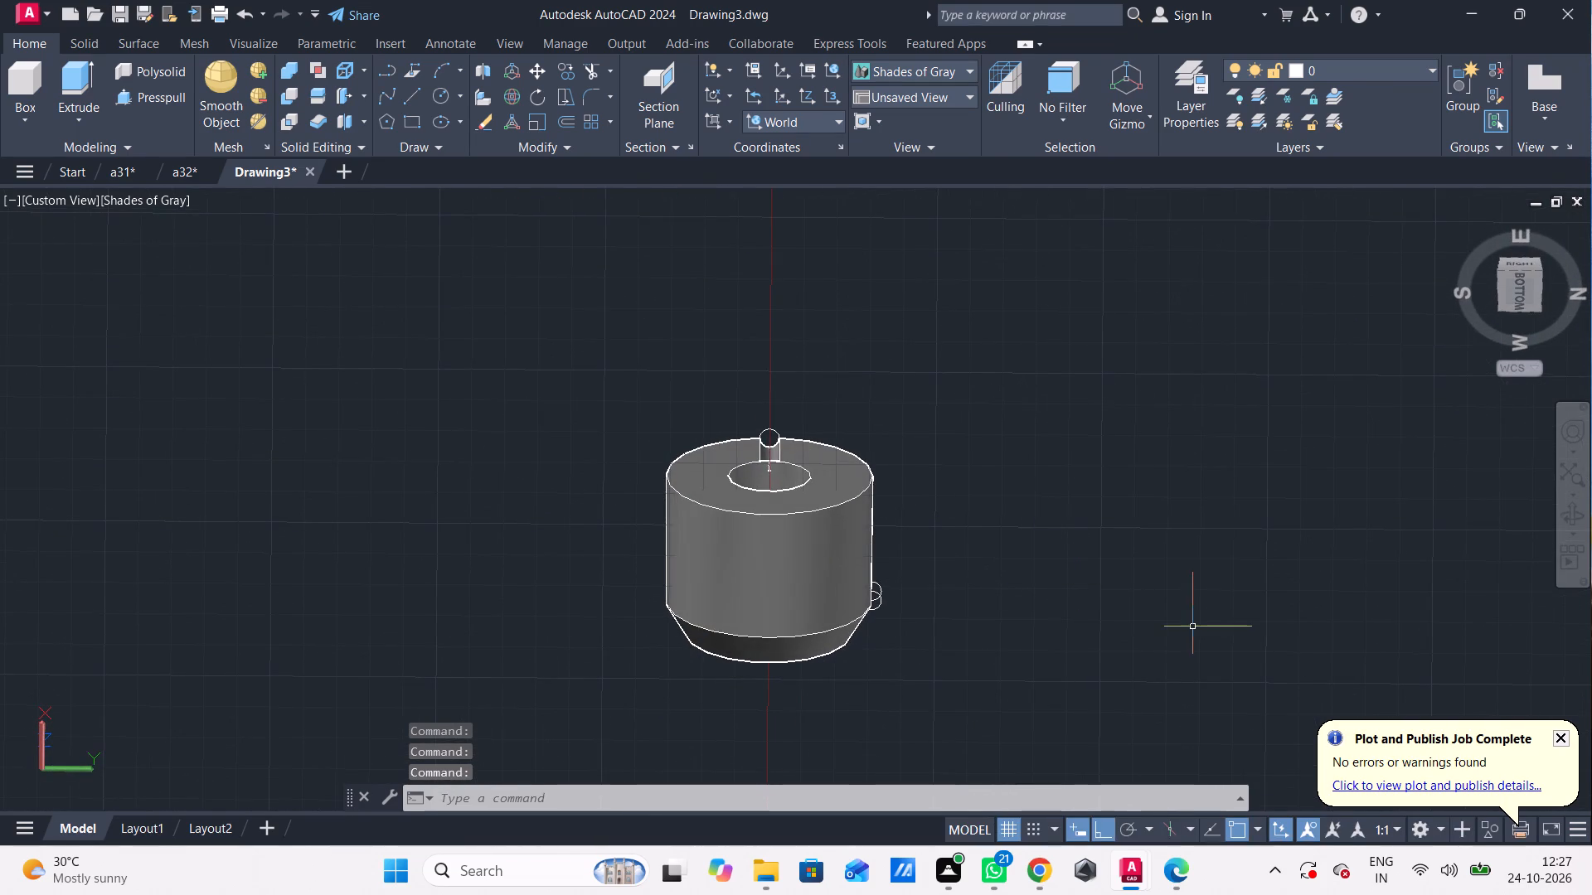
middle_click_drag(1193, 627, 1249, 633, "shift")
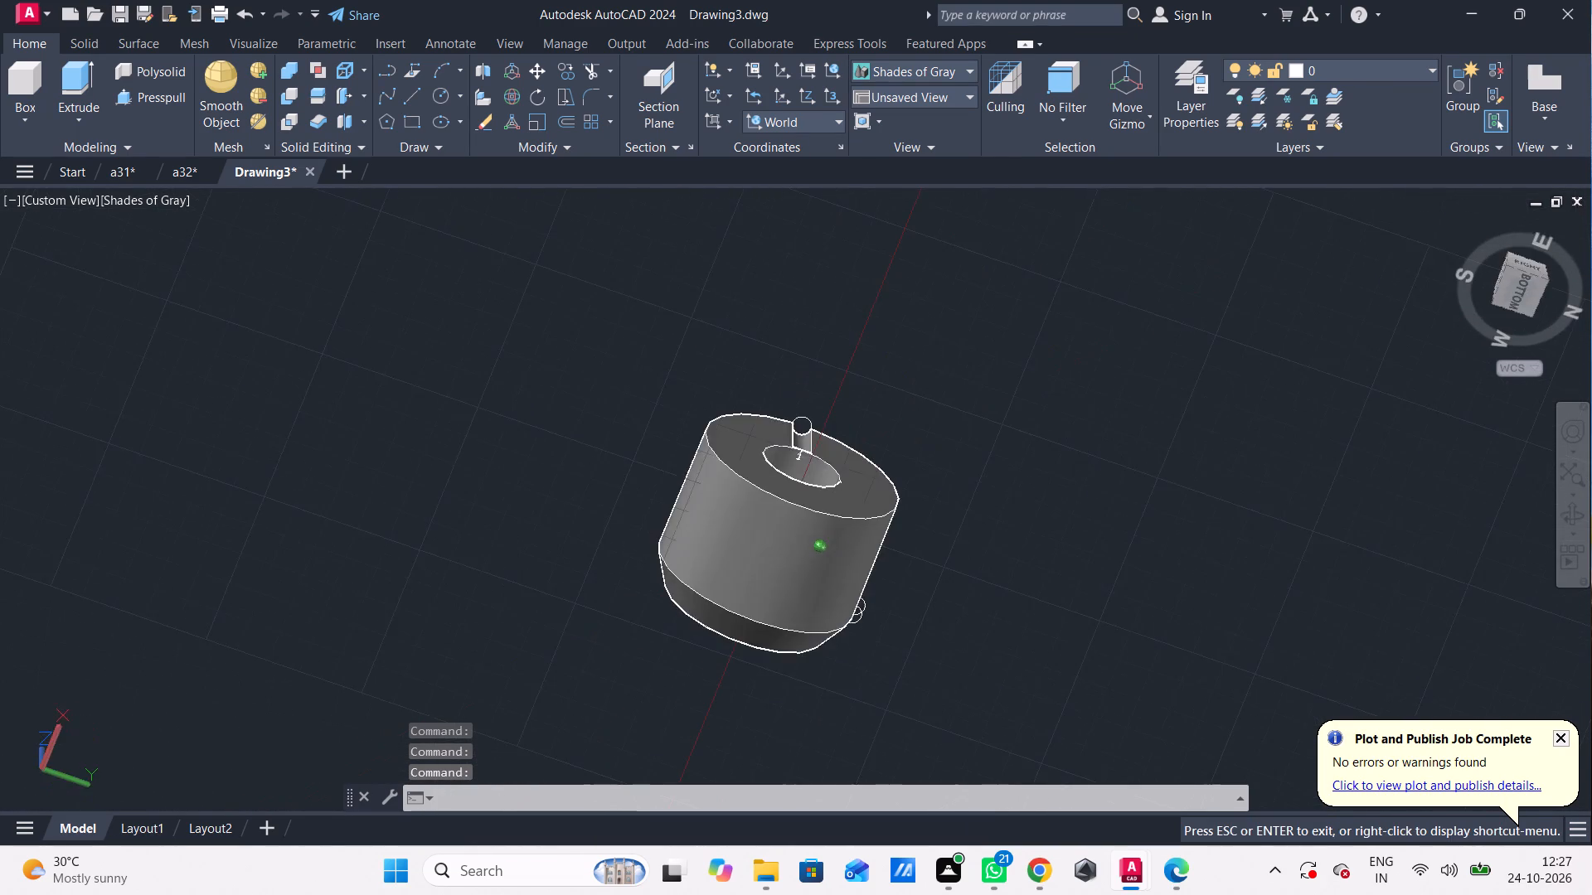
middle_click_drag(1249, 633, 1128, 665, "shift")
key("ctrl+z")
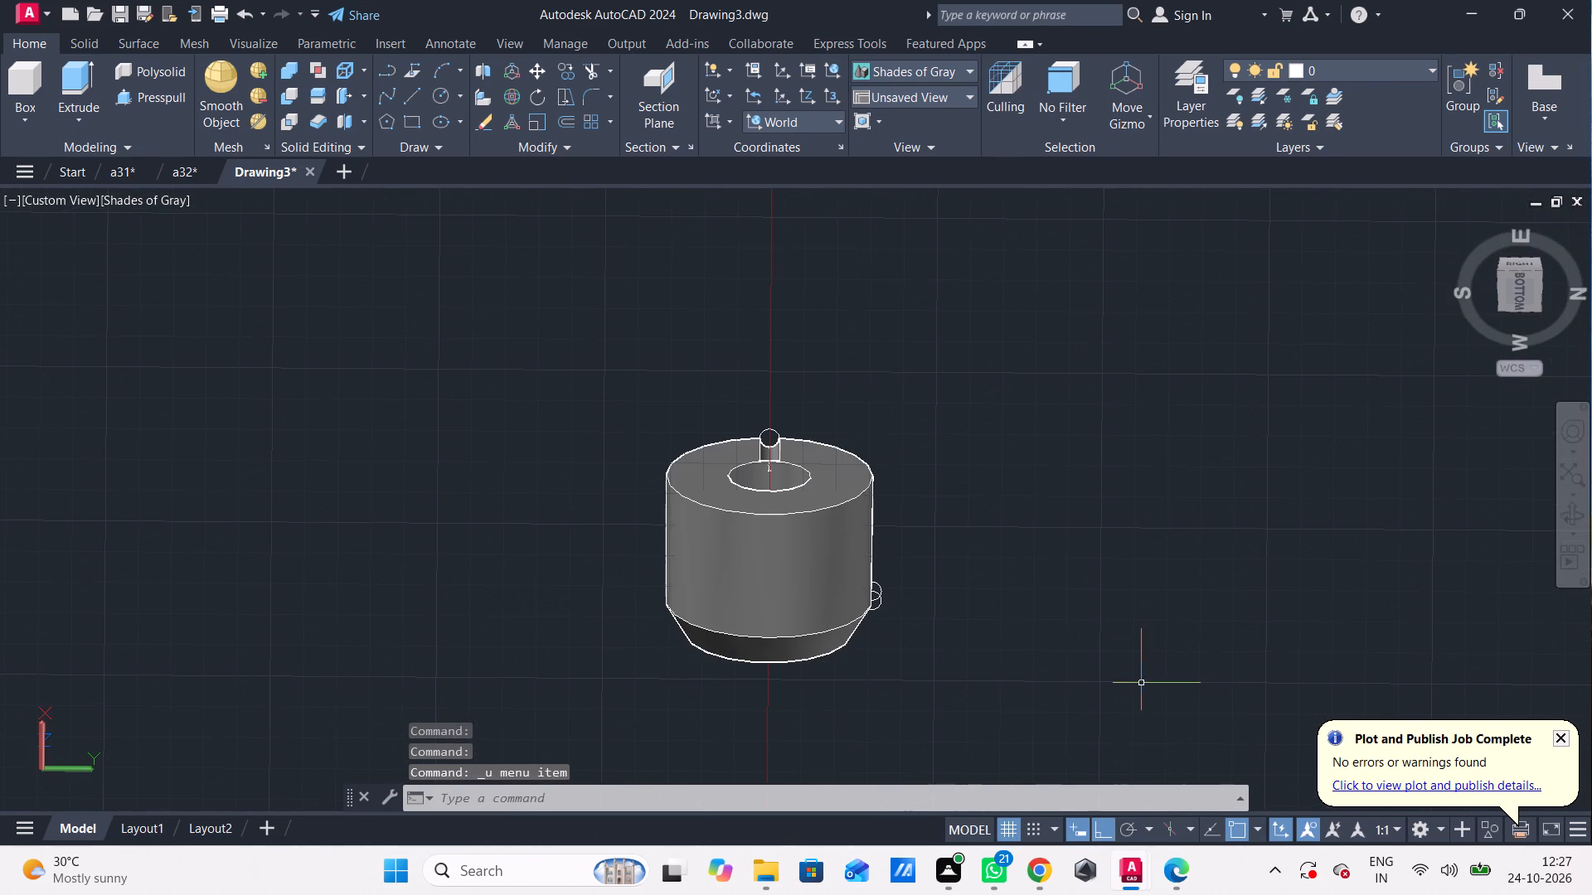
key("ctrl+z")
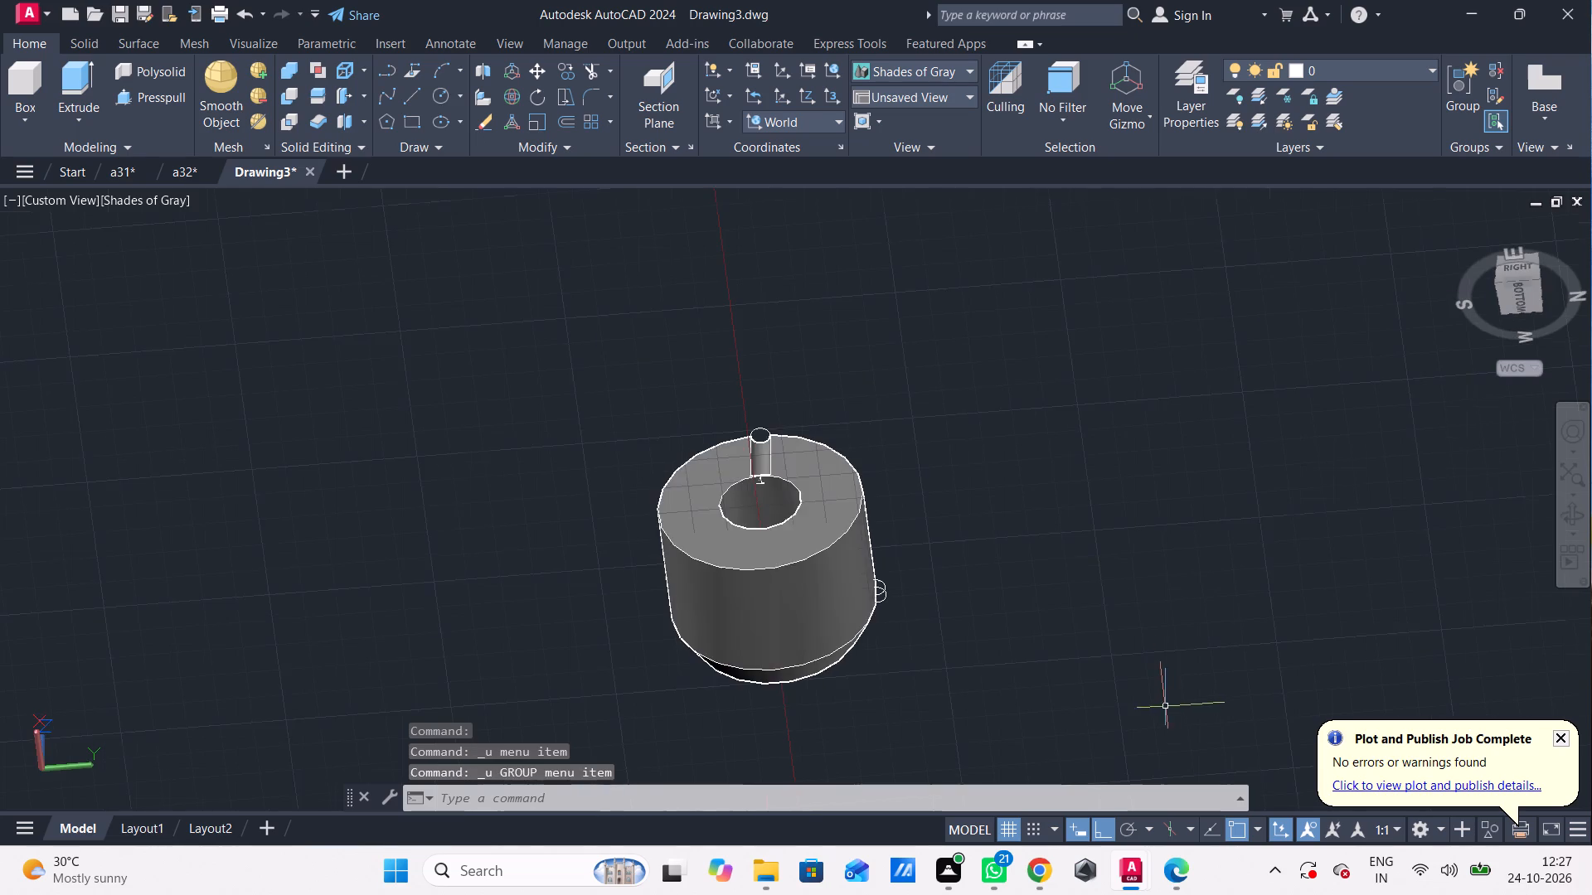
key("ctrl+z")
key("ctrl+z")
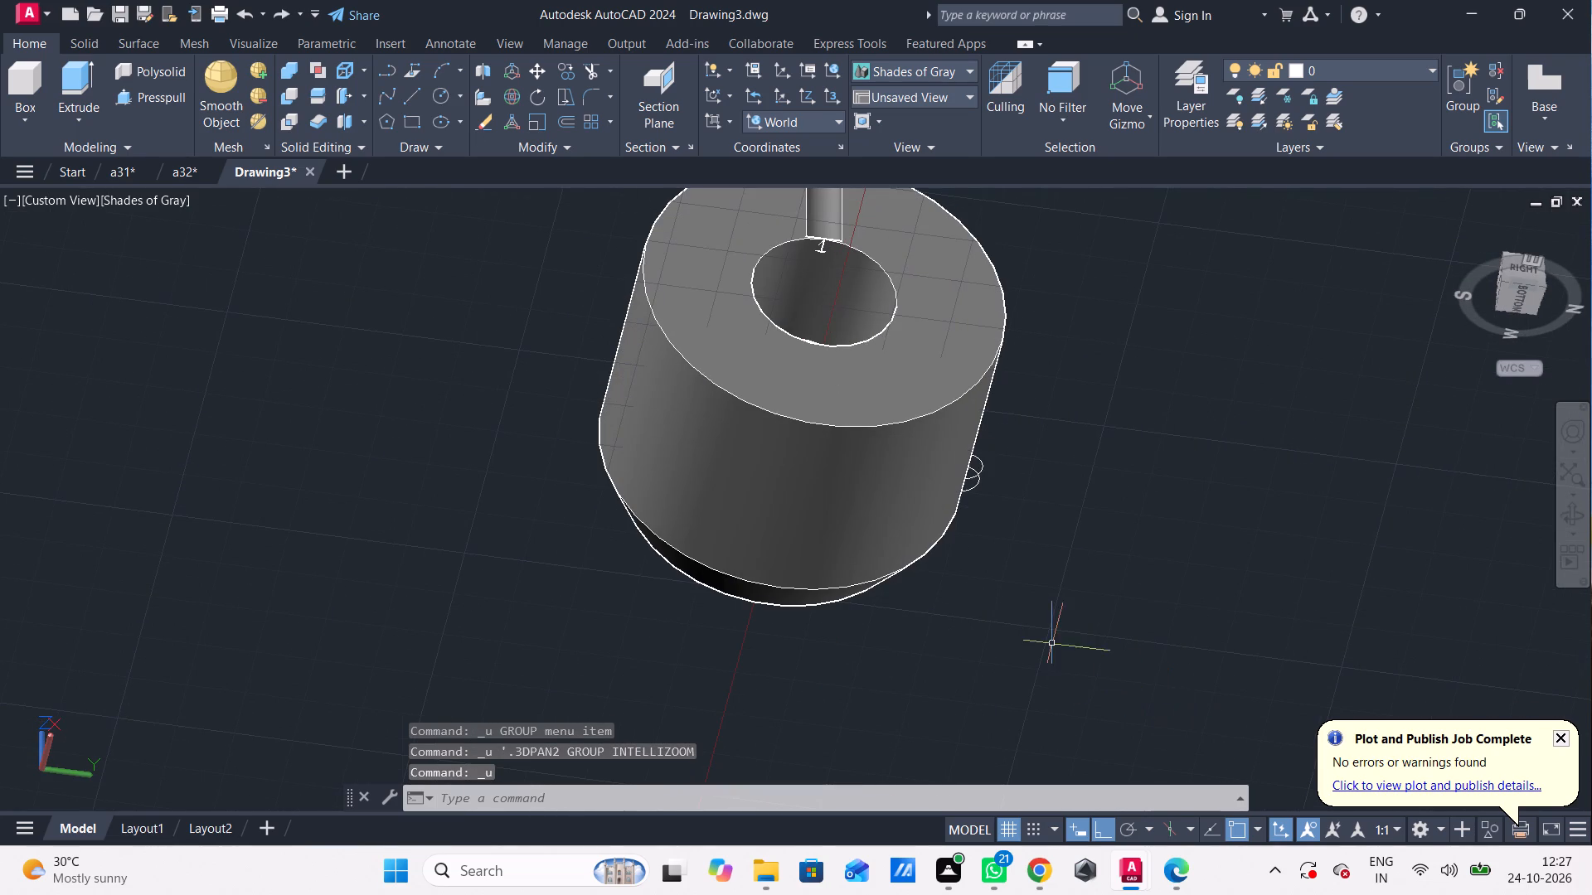
Undo the subtraction of the small vertical cylinder from the revolved solid.
middle_click_drag(1050, 637, 1028, 578, "shift")
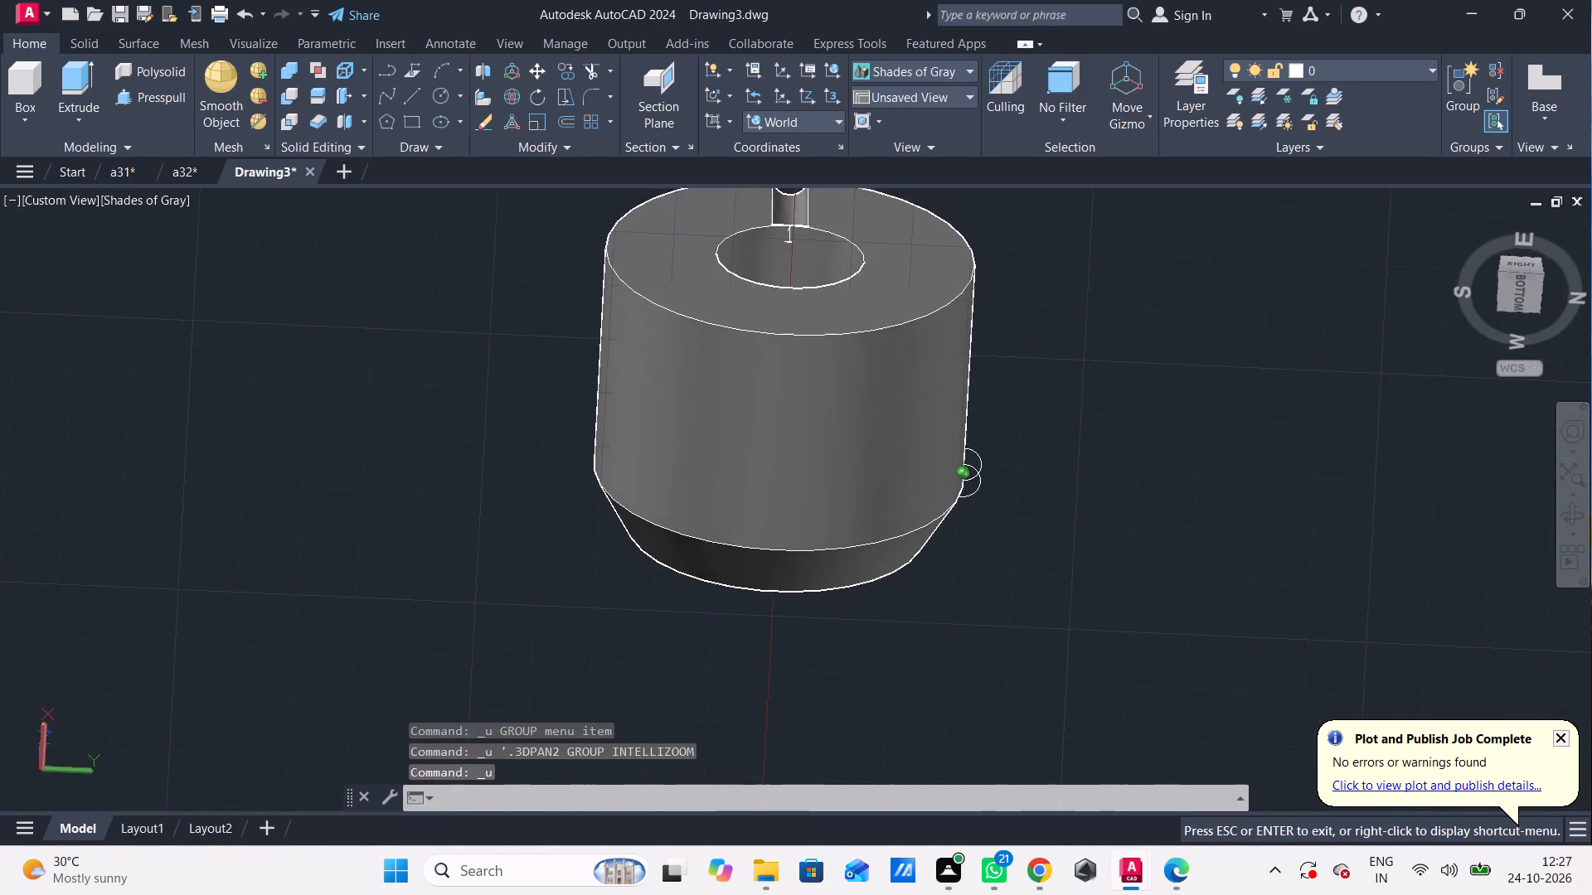
middle_click_drag(1028, 578, 1113, 847, "shift")
middle_click_drag(974, 622, 1054, 699, "shift")
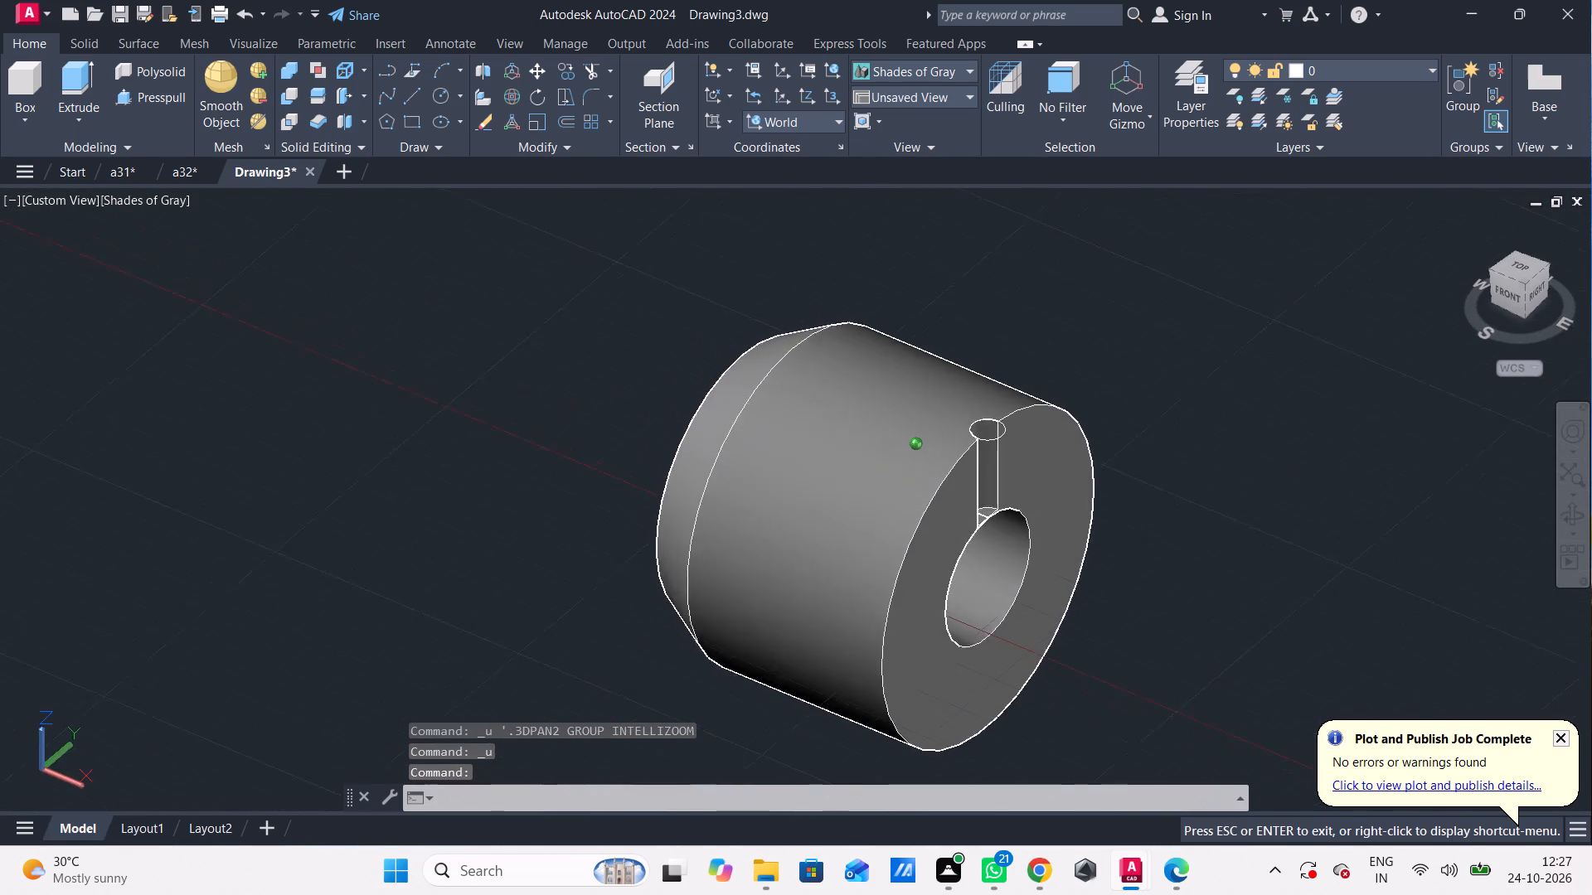
middle_click_drag(1054, 699, 1080, 709, "shift")
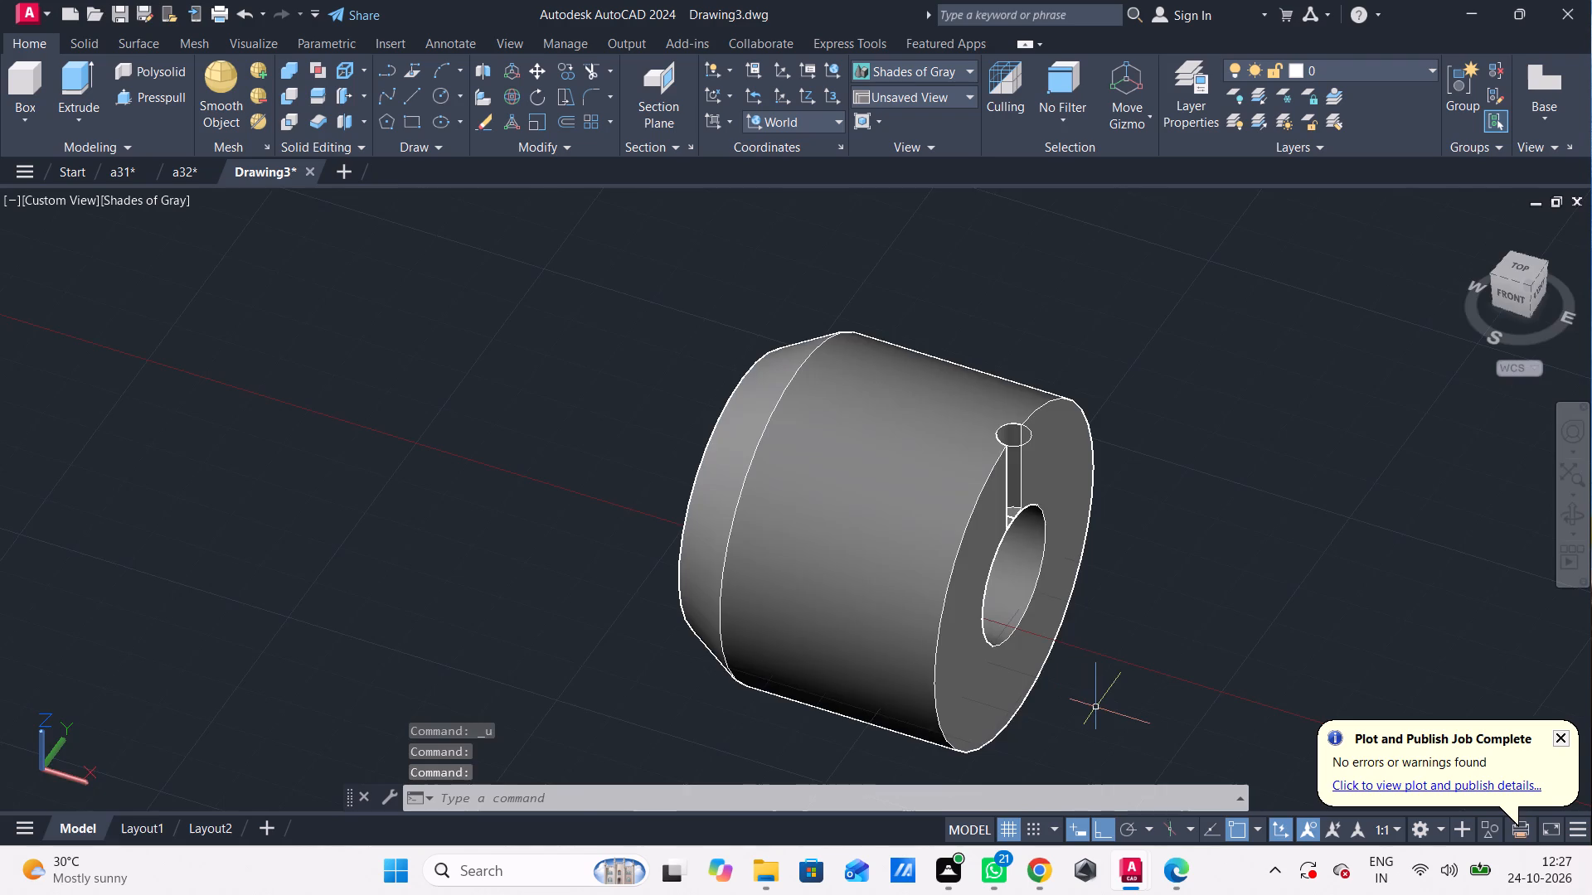
key("ctrl+z")
key("ctrl+z")
key("ctrl+z")
key("ctrl+z")
key("ctrl+z")
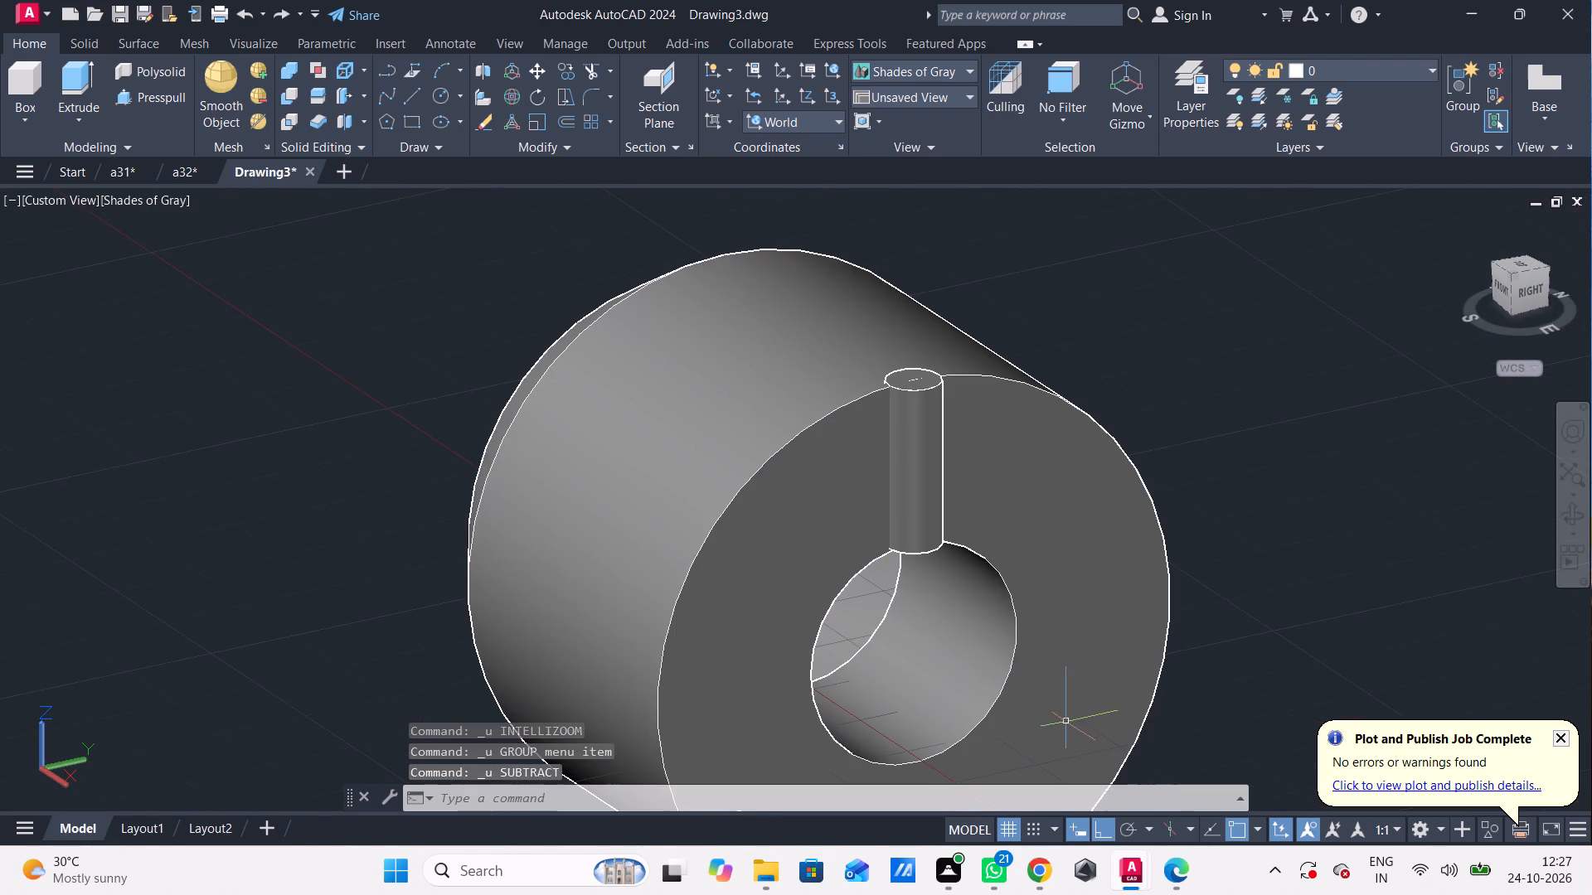
Undo the presspull that turned the 3-radius circle into the small vertical cylinder.
middle_click_drag(1056, 732, 1142, 752, "shift")
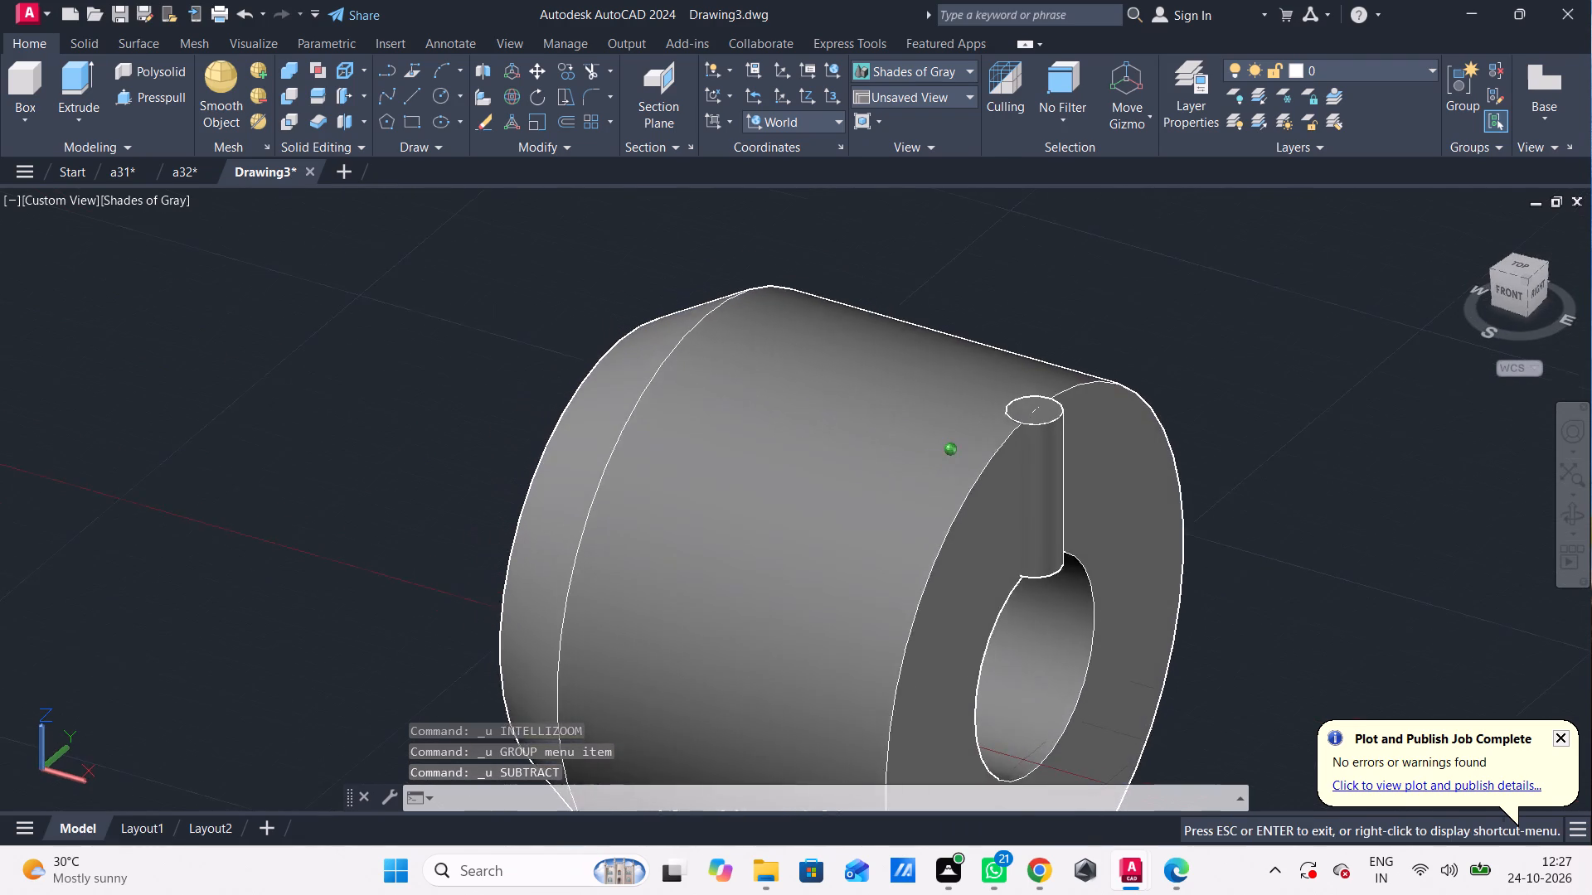
middle_click_drag(1142, 752, 1146, 747, "shift")
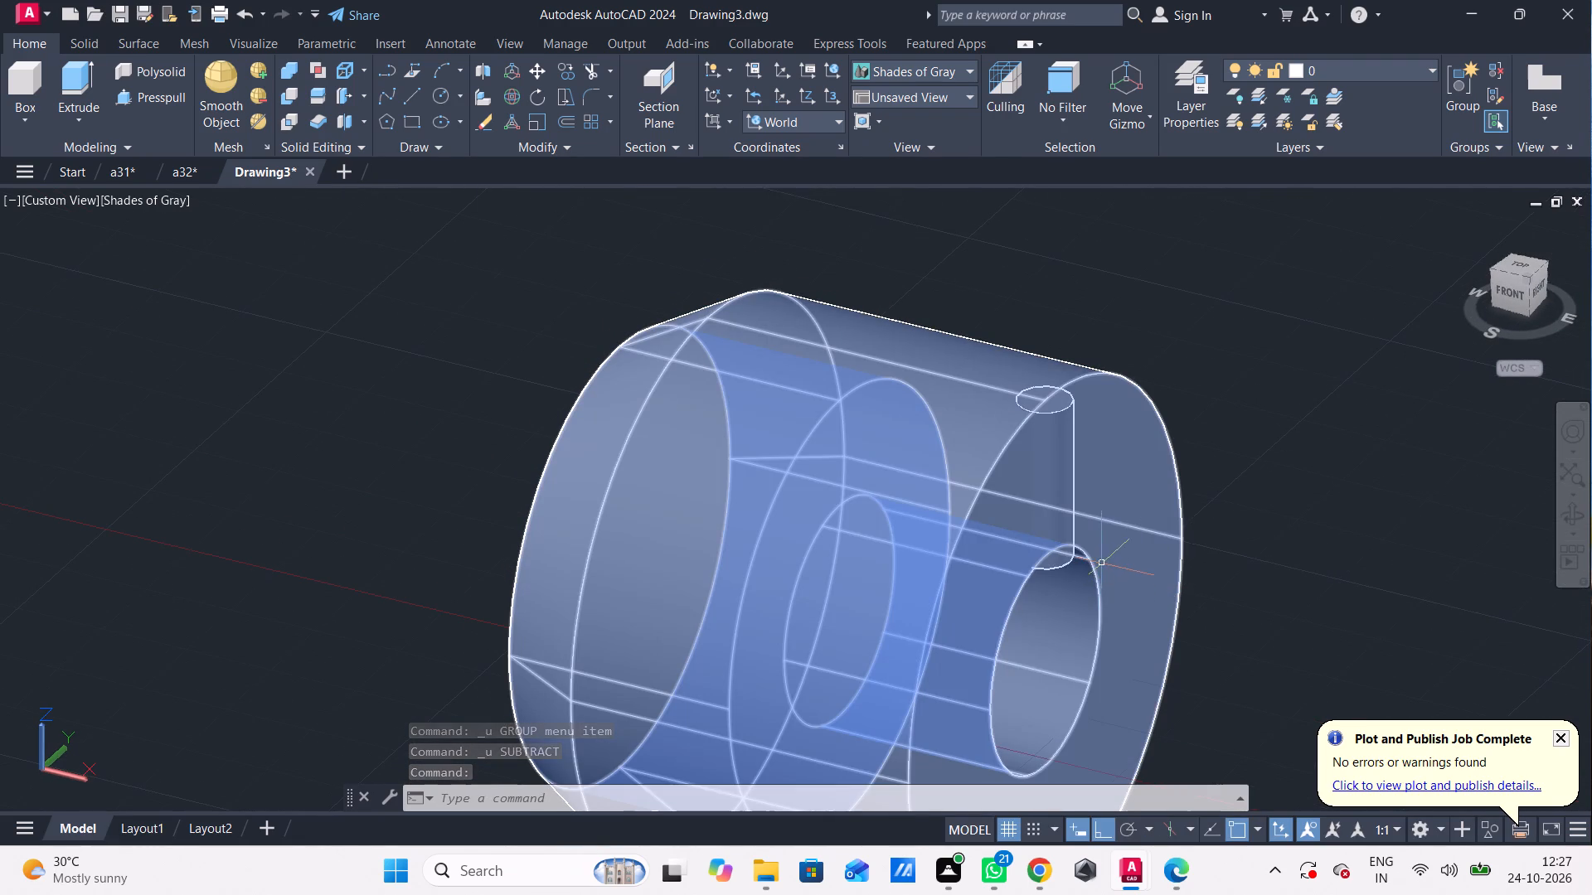
key("ctrl+z")
key("ctrl+z")
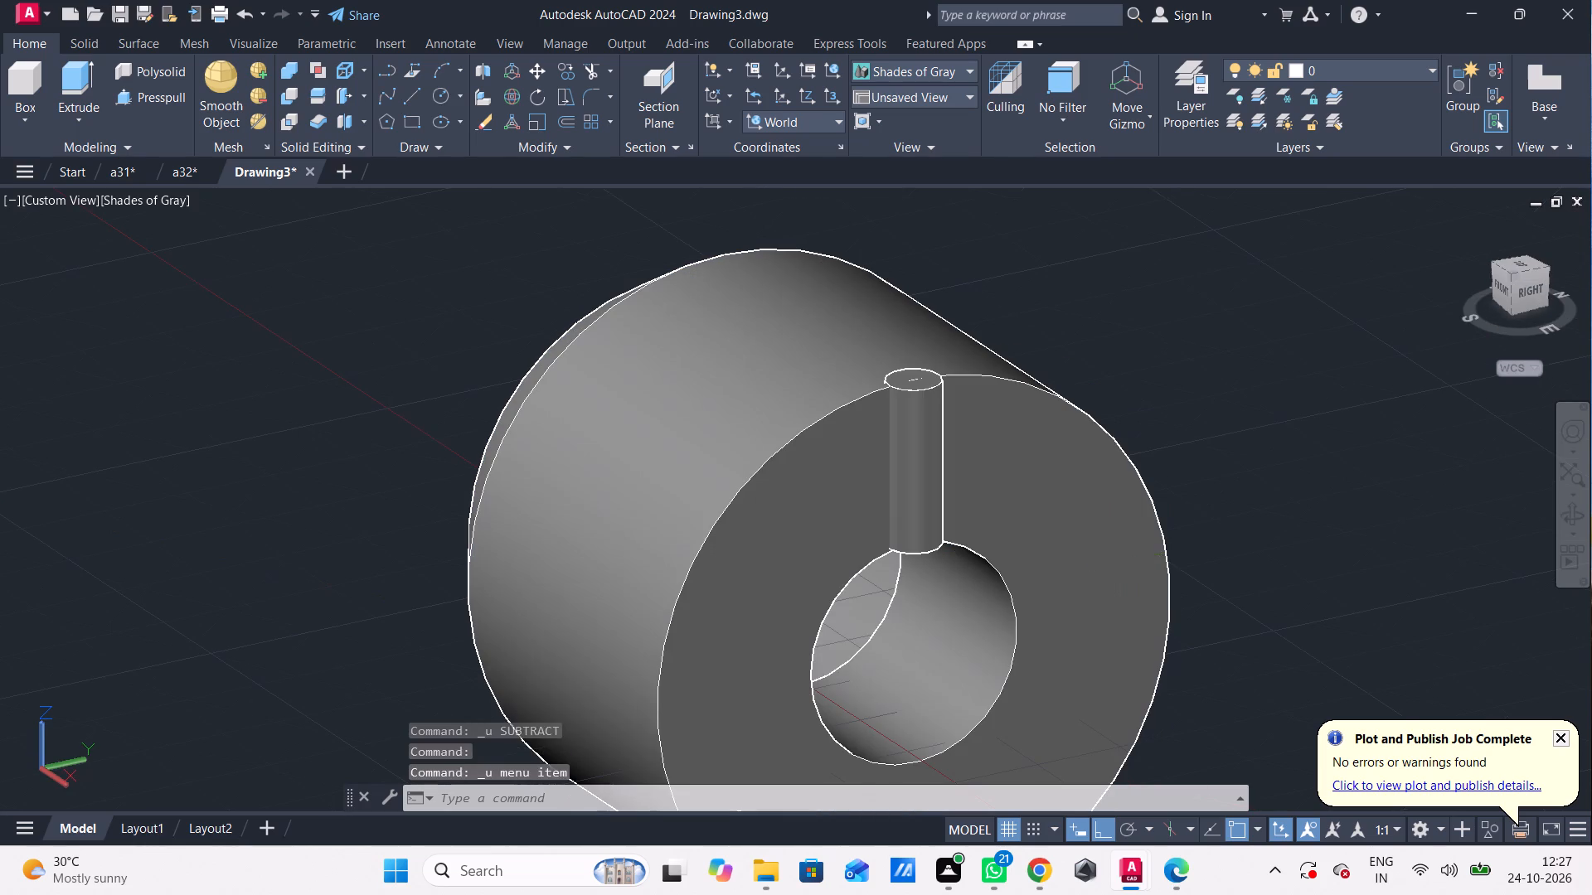
key("ctrl+z")
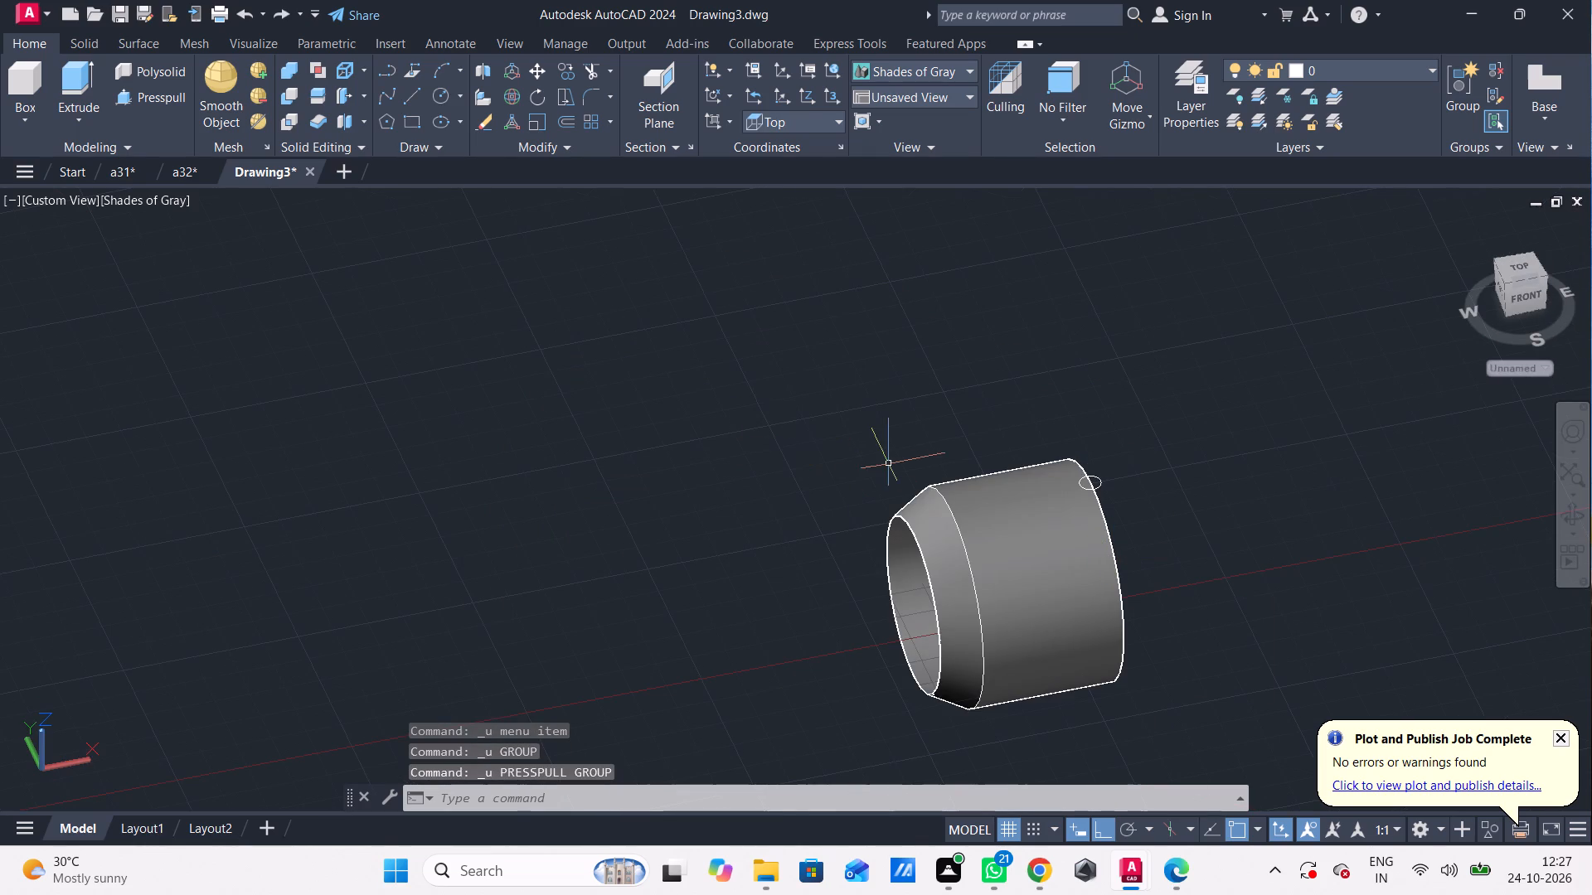
Presspull the revolved solid's flat bored end face outward by 5 two times in a row.
middle_click_drag(894, 465, 749, 511, "shift")
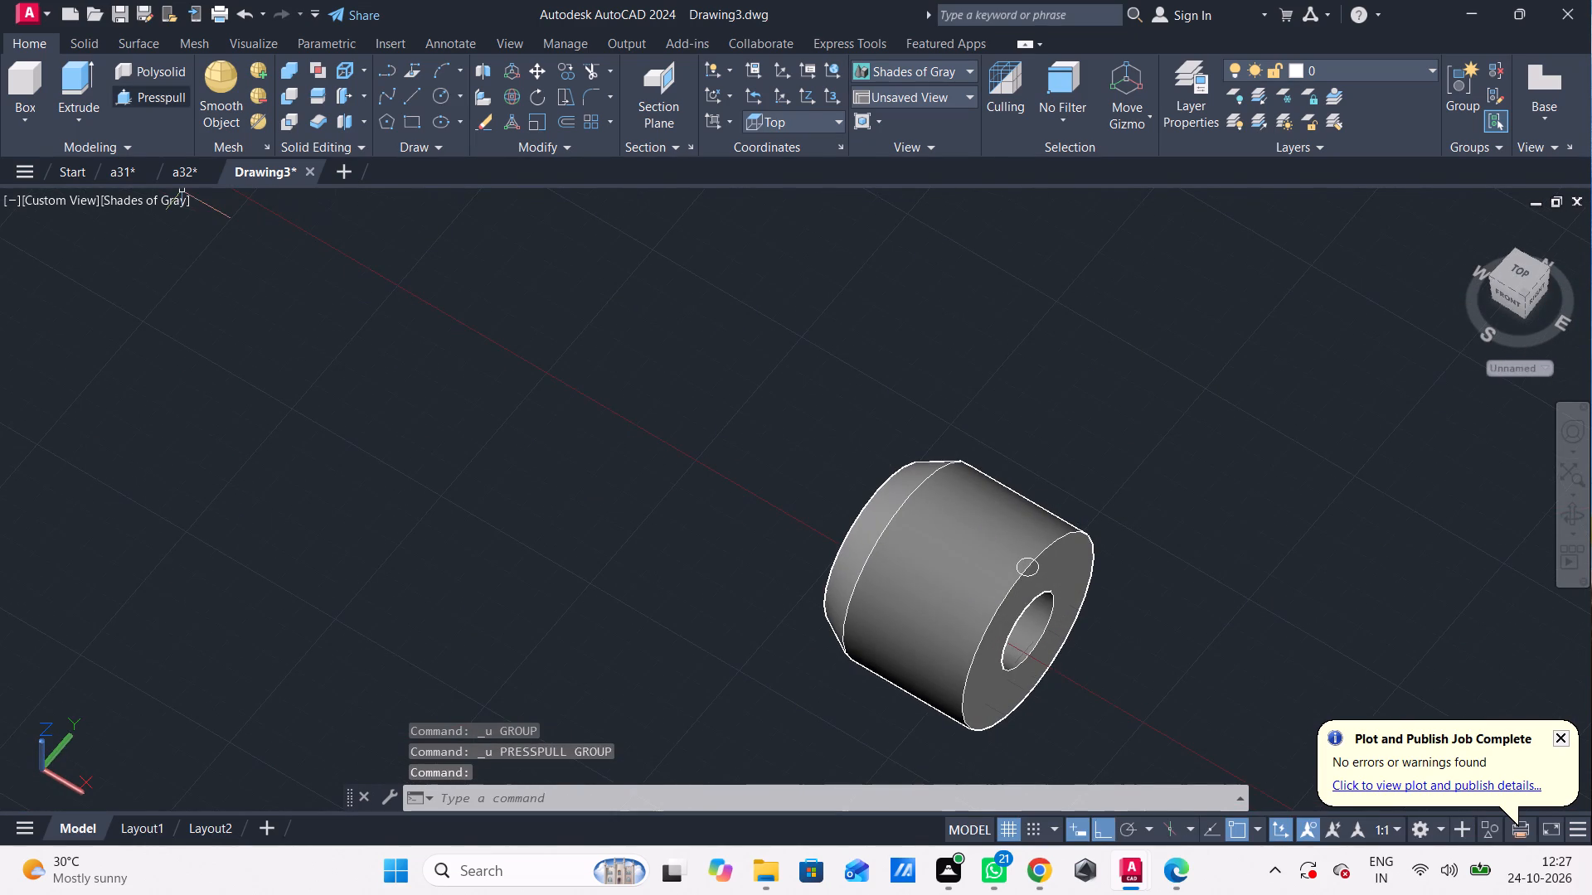
left_click(162, 89)
left_click(990, 641)
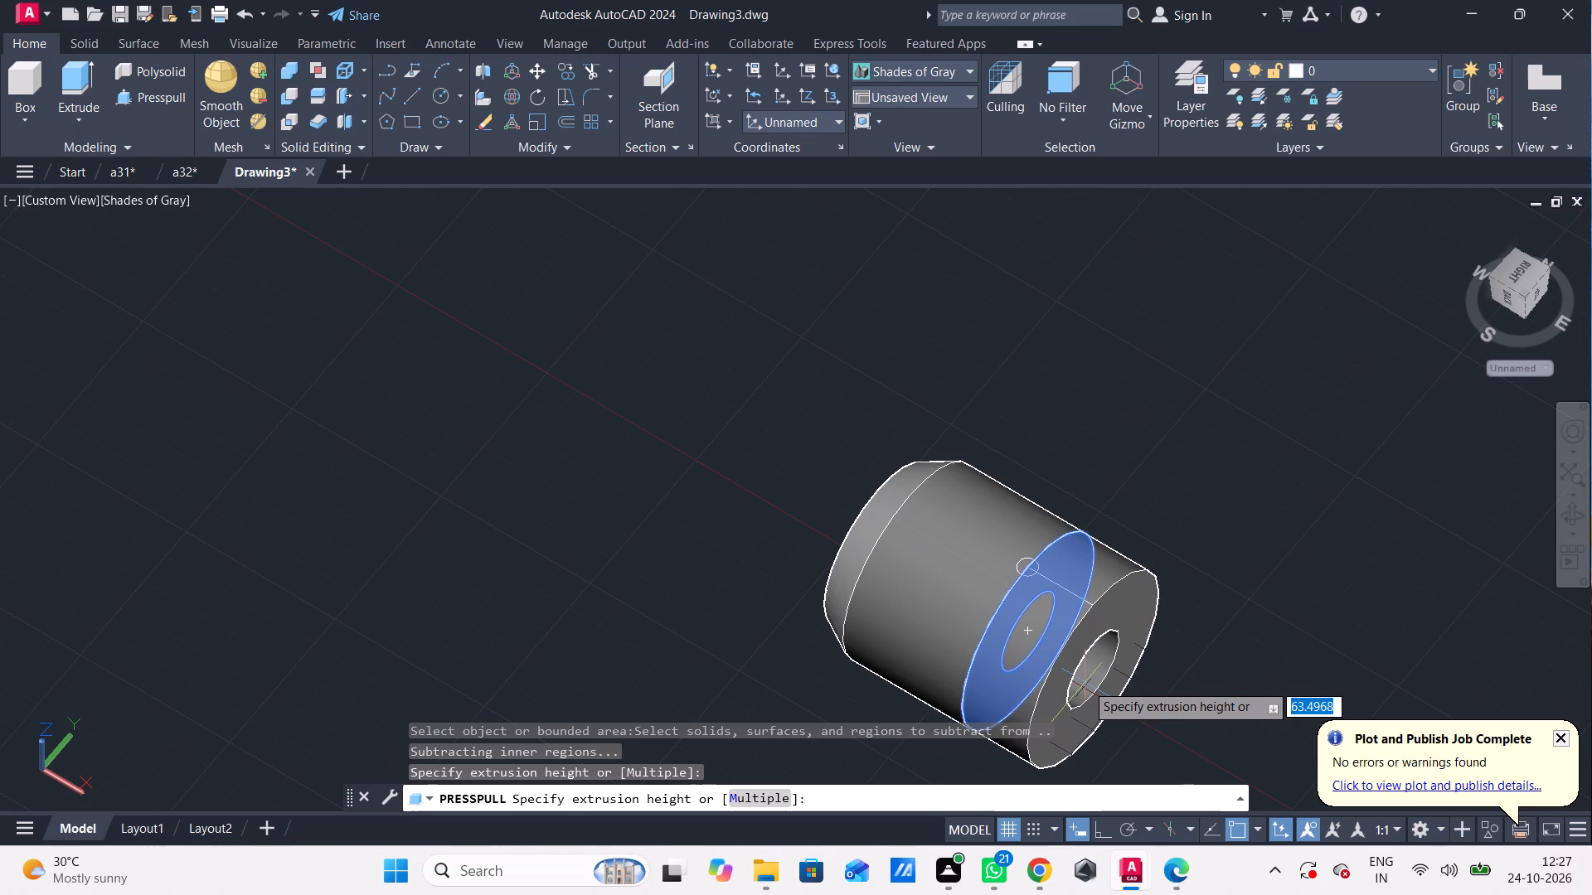
key("5")
key("Return")
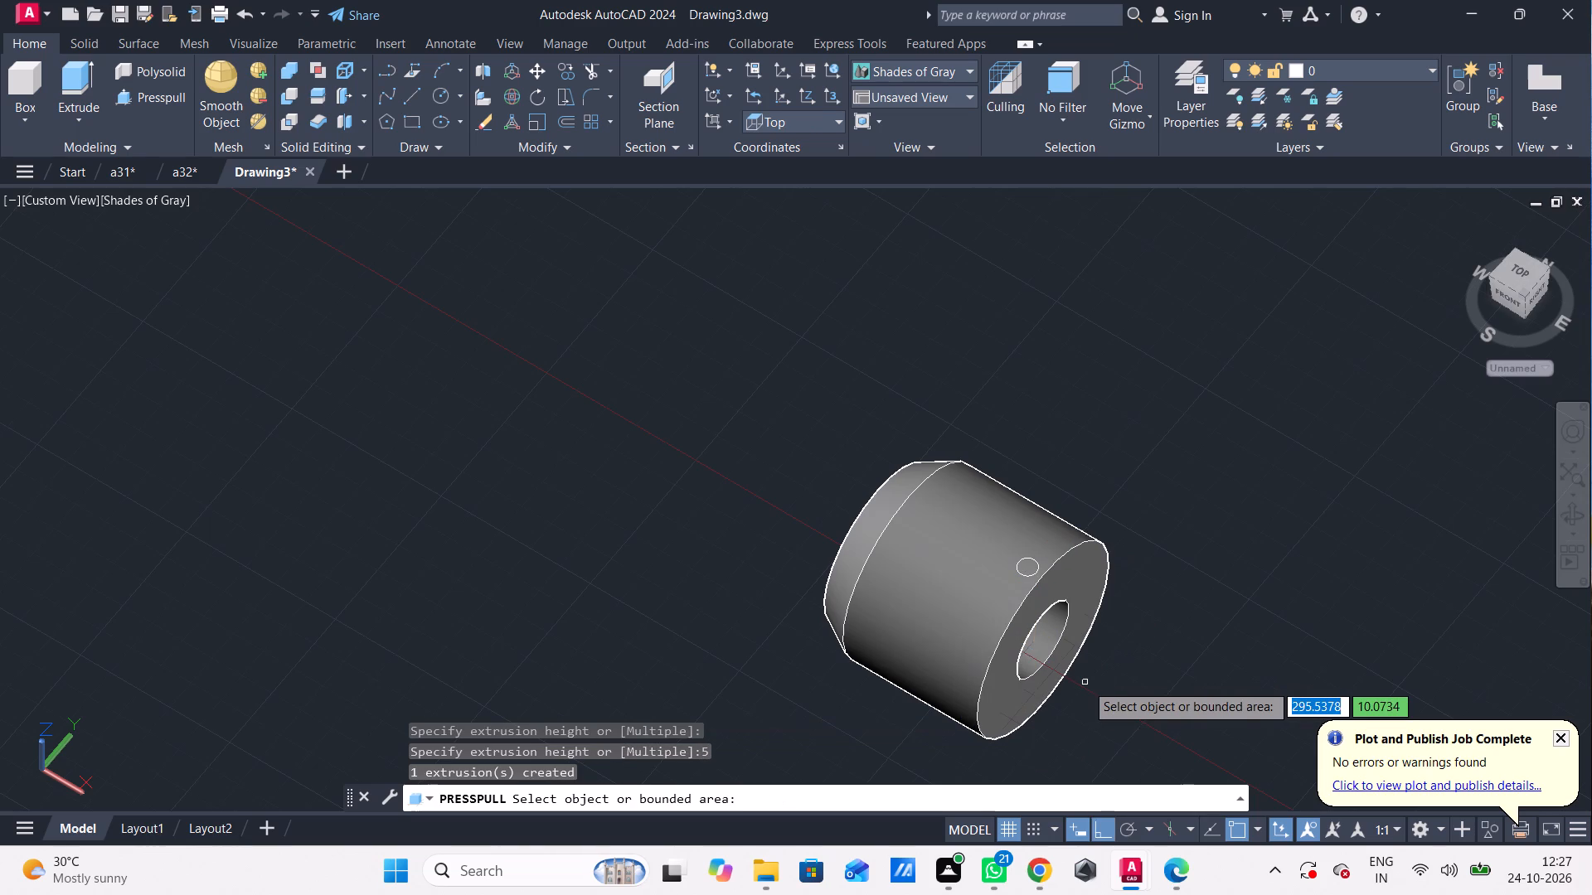
left_click(1089, 583)
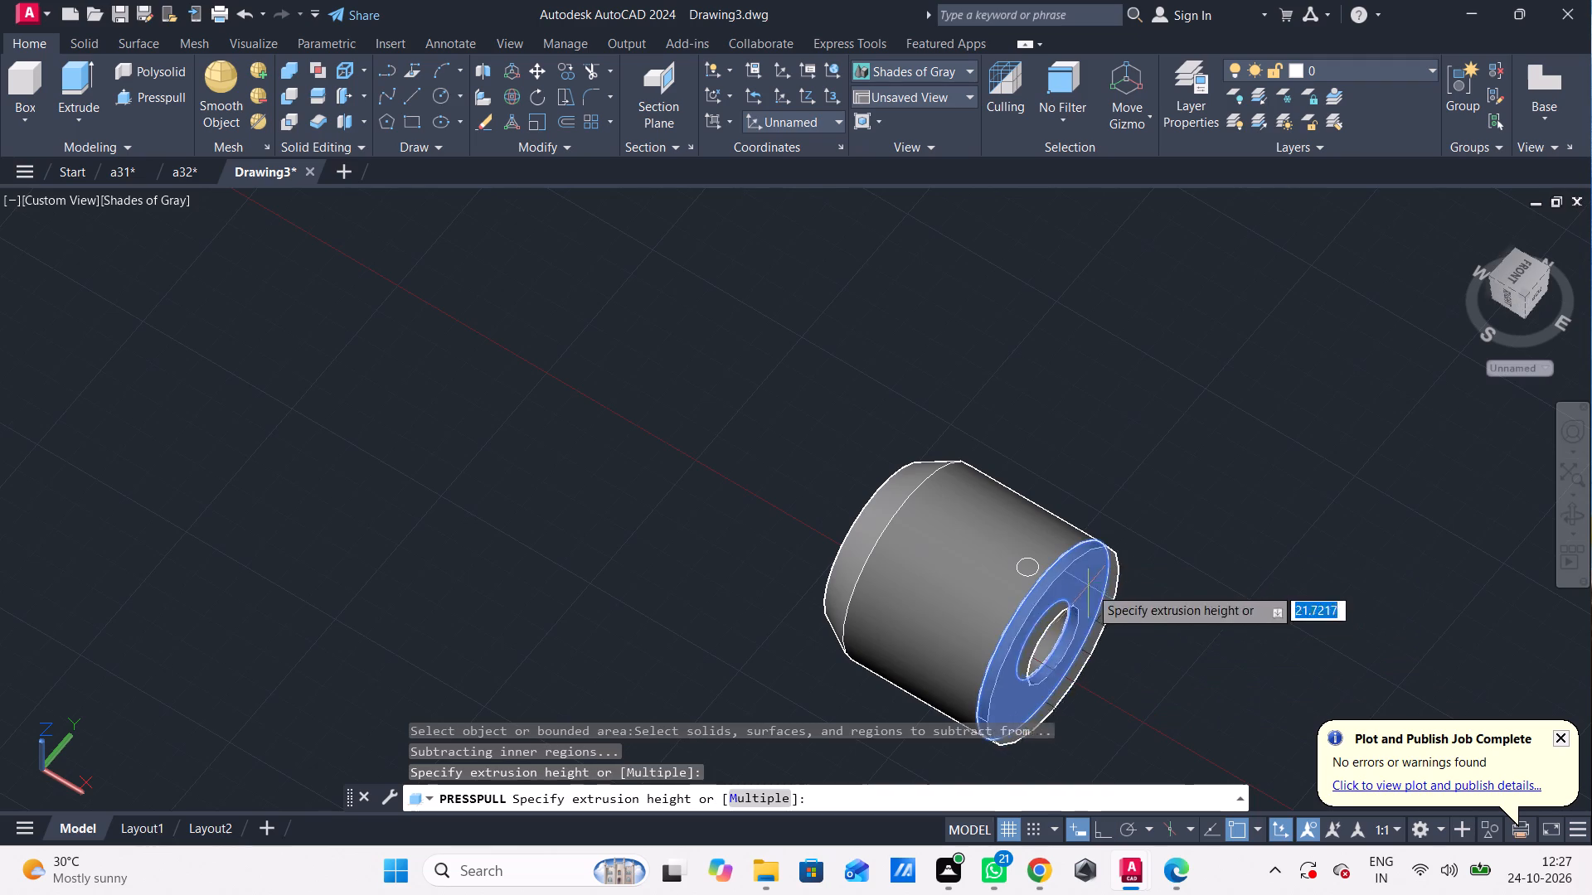
key("5")
key("Return")
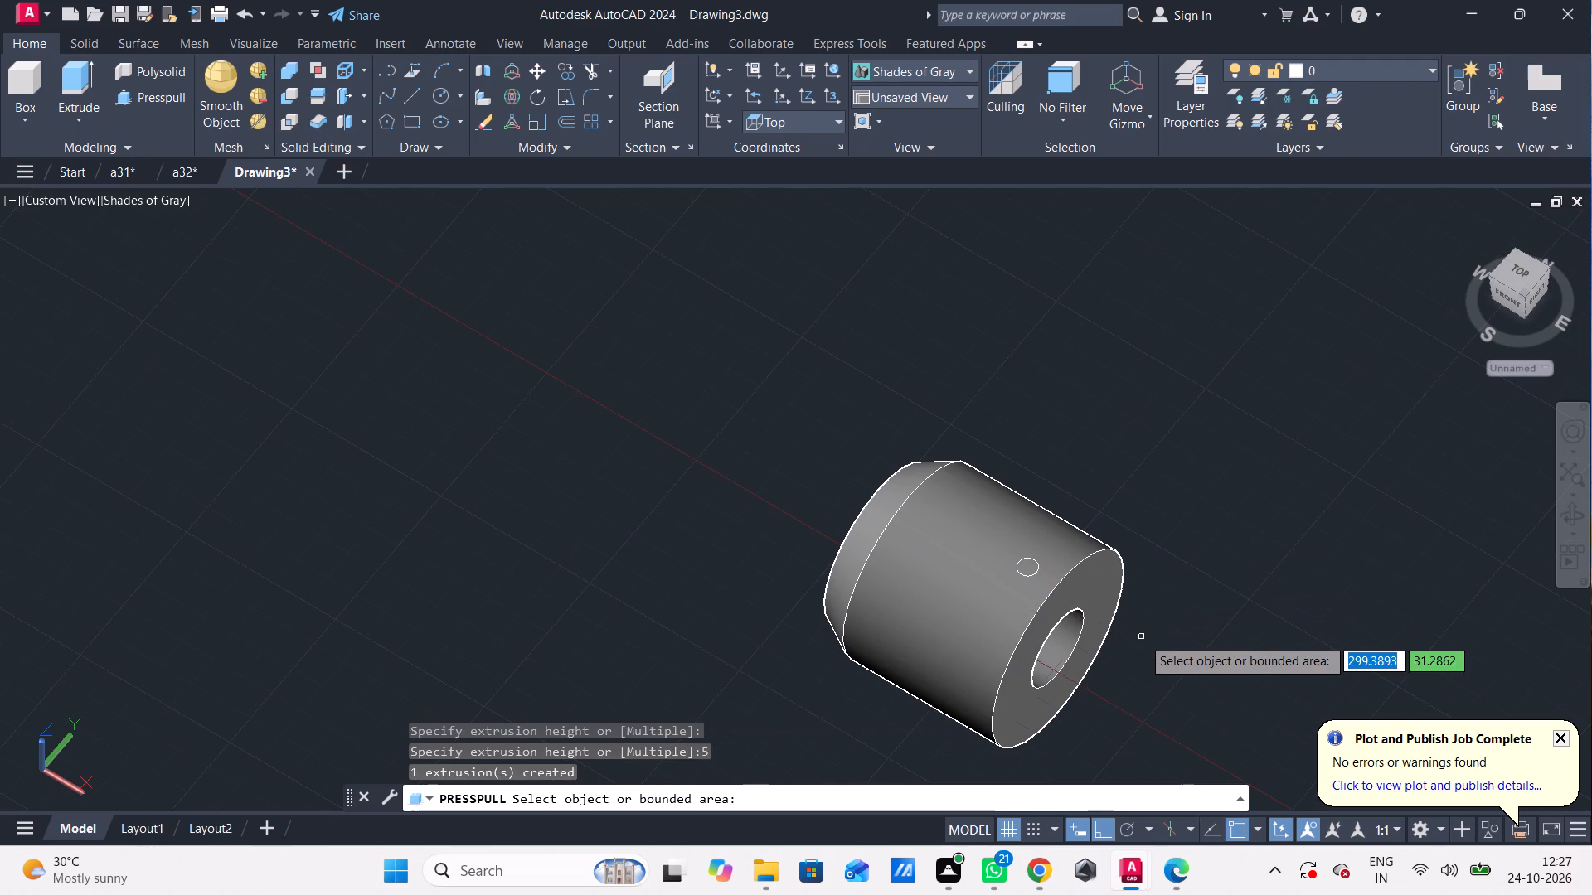
key("Escape")
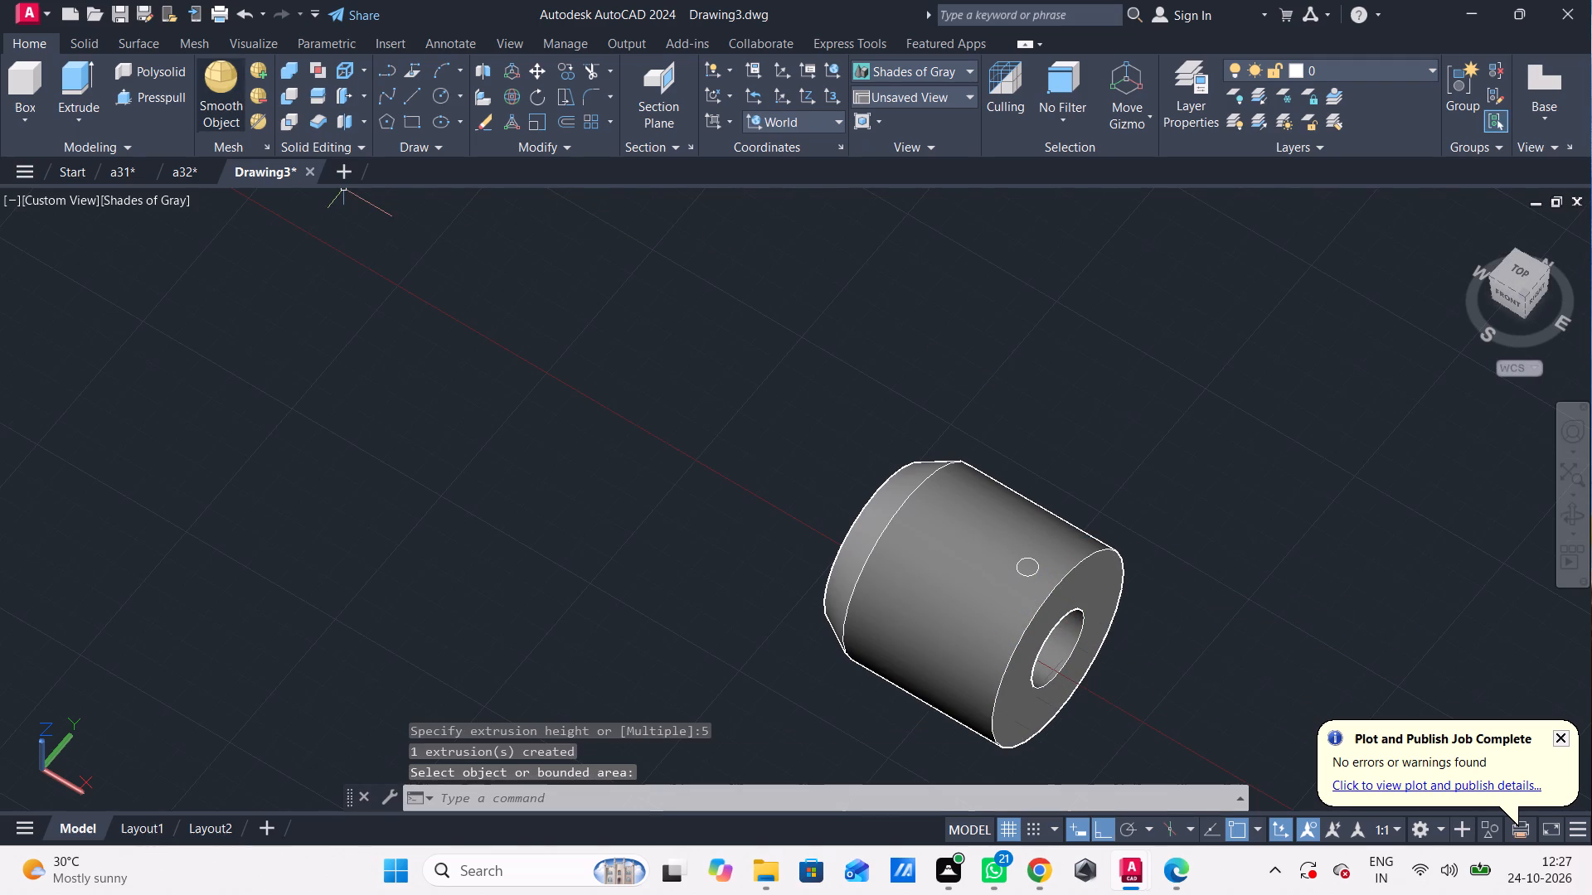
Presspull the 3-radius circle near the flat end down through the solid's wall into the bore as a small vertical cylinder.
left_click(187, 106)
middle_click_drag(1291, 663, 1172, 670, "shift")
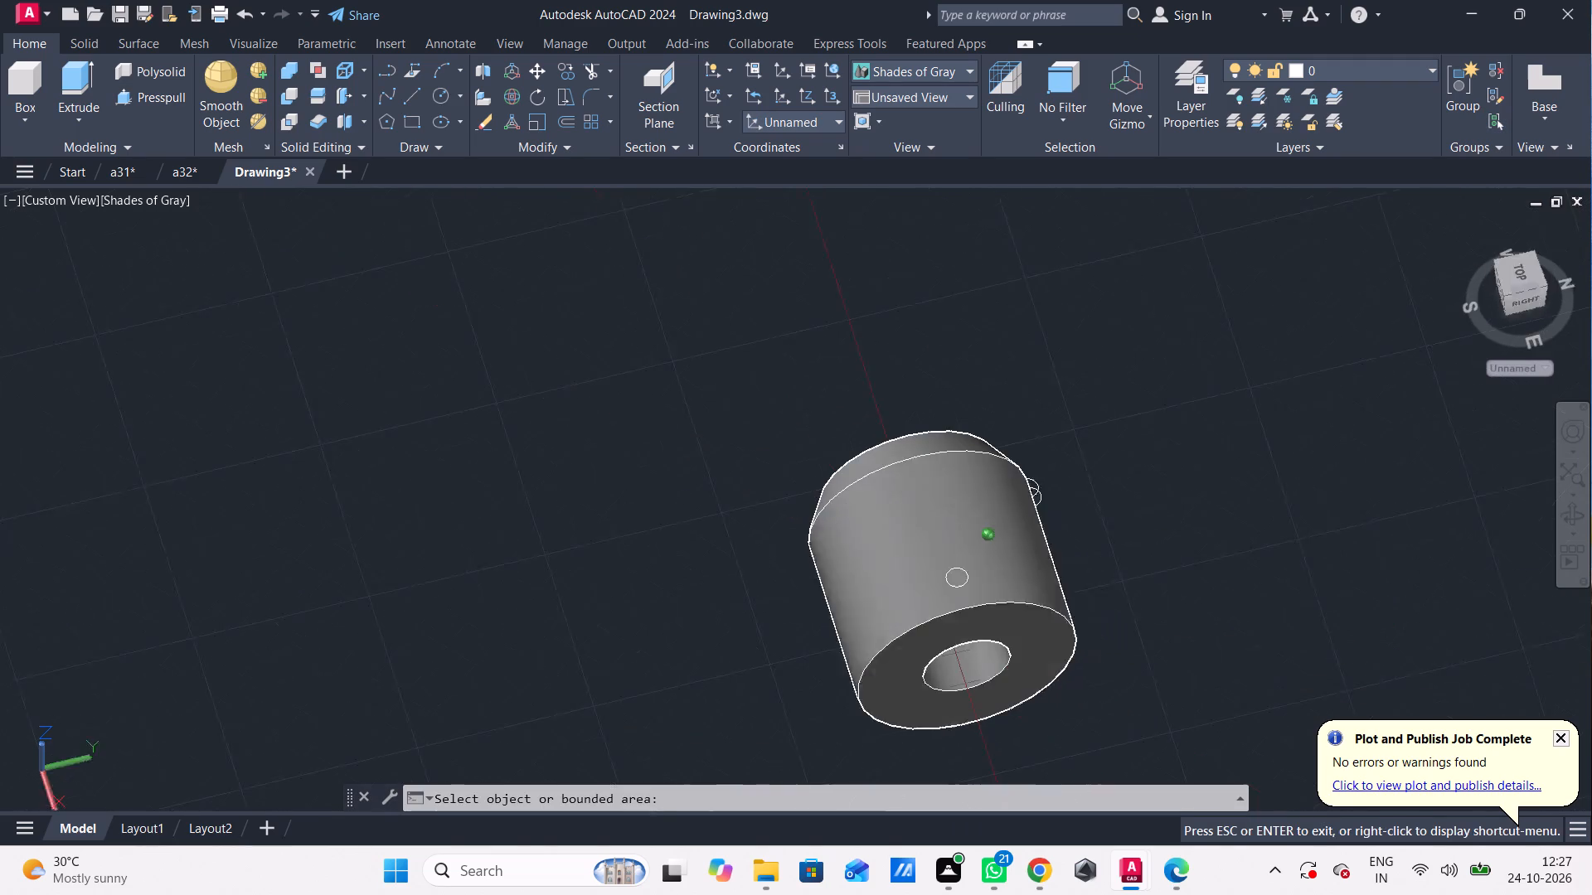
middle_click_drag(1172, 670, 1148, 652, "shift")
left_click(938, 557)
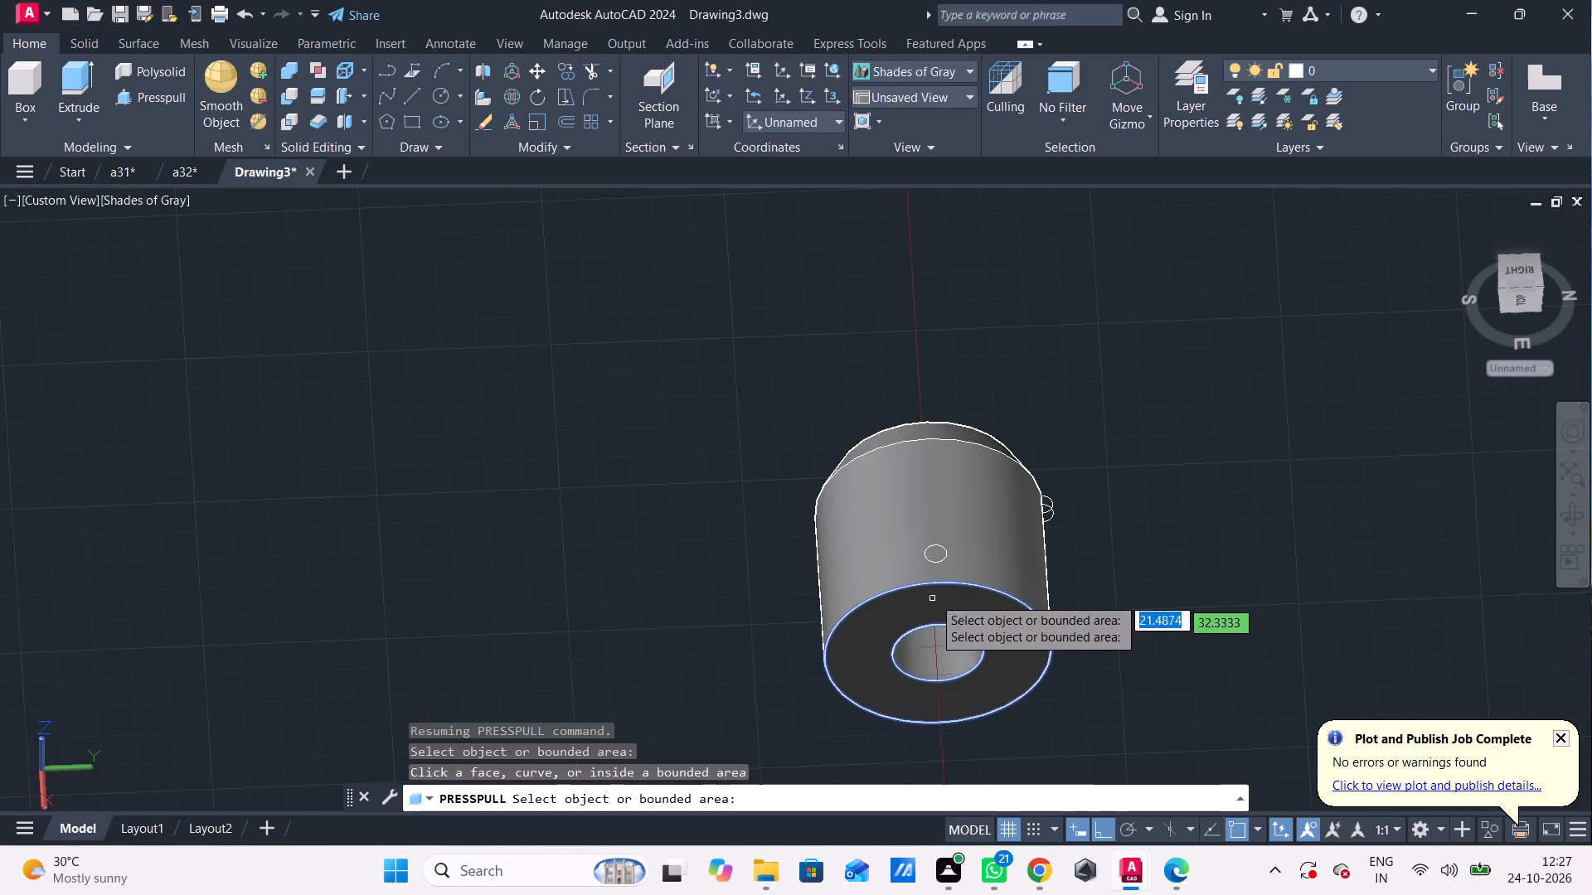
left_click(945, 547)
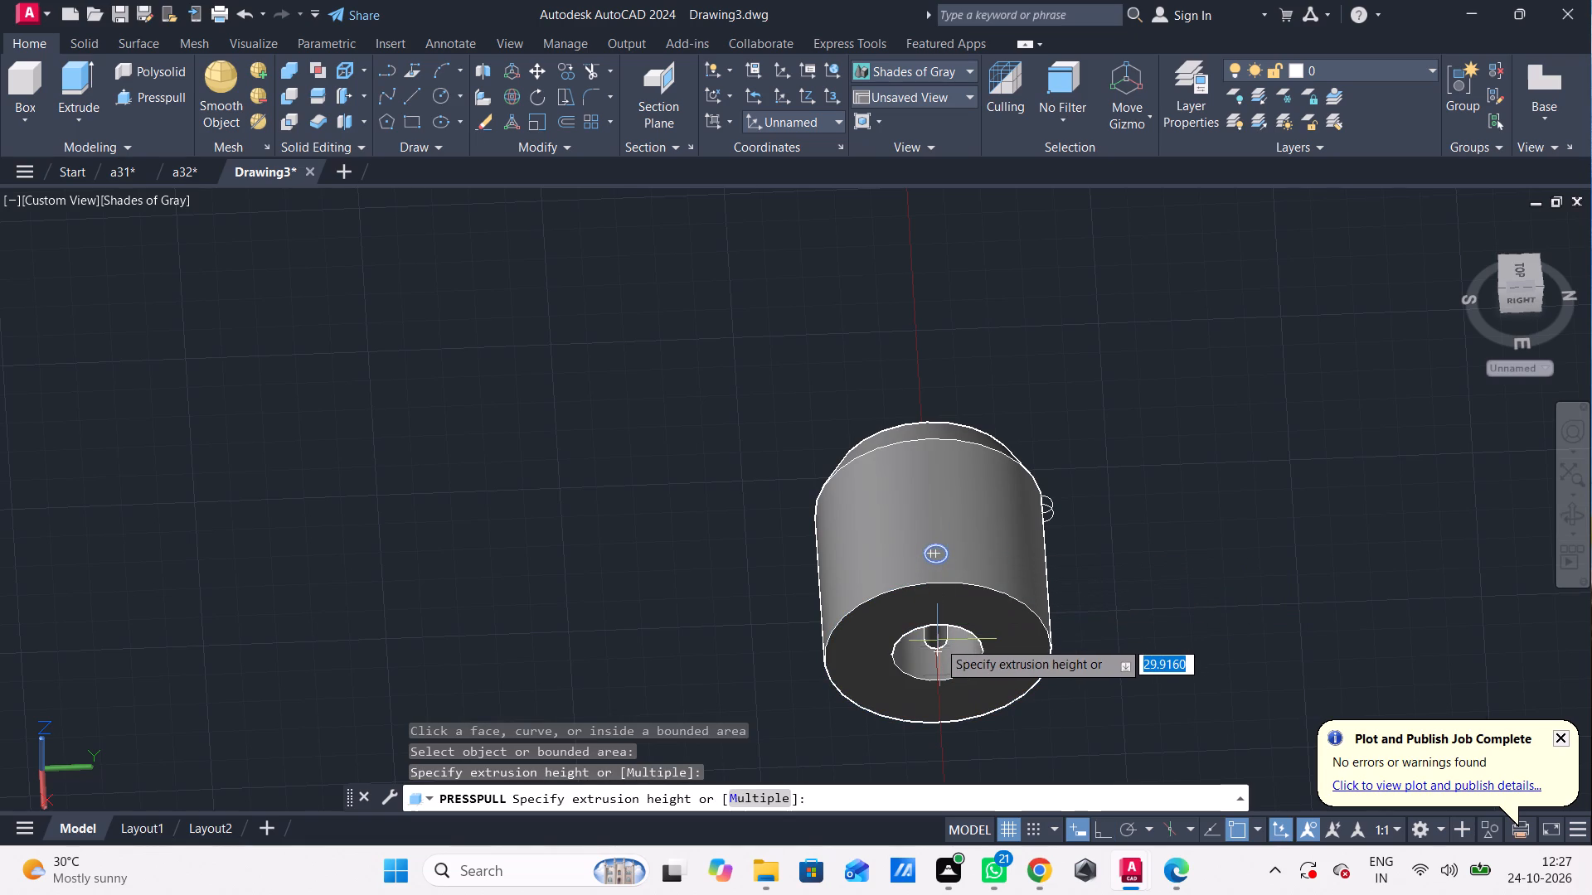
middle_click_drag(938, 641, 972, 529, "shift")
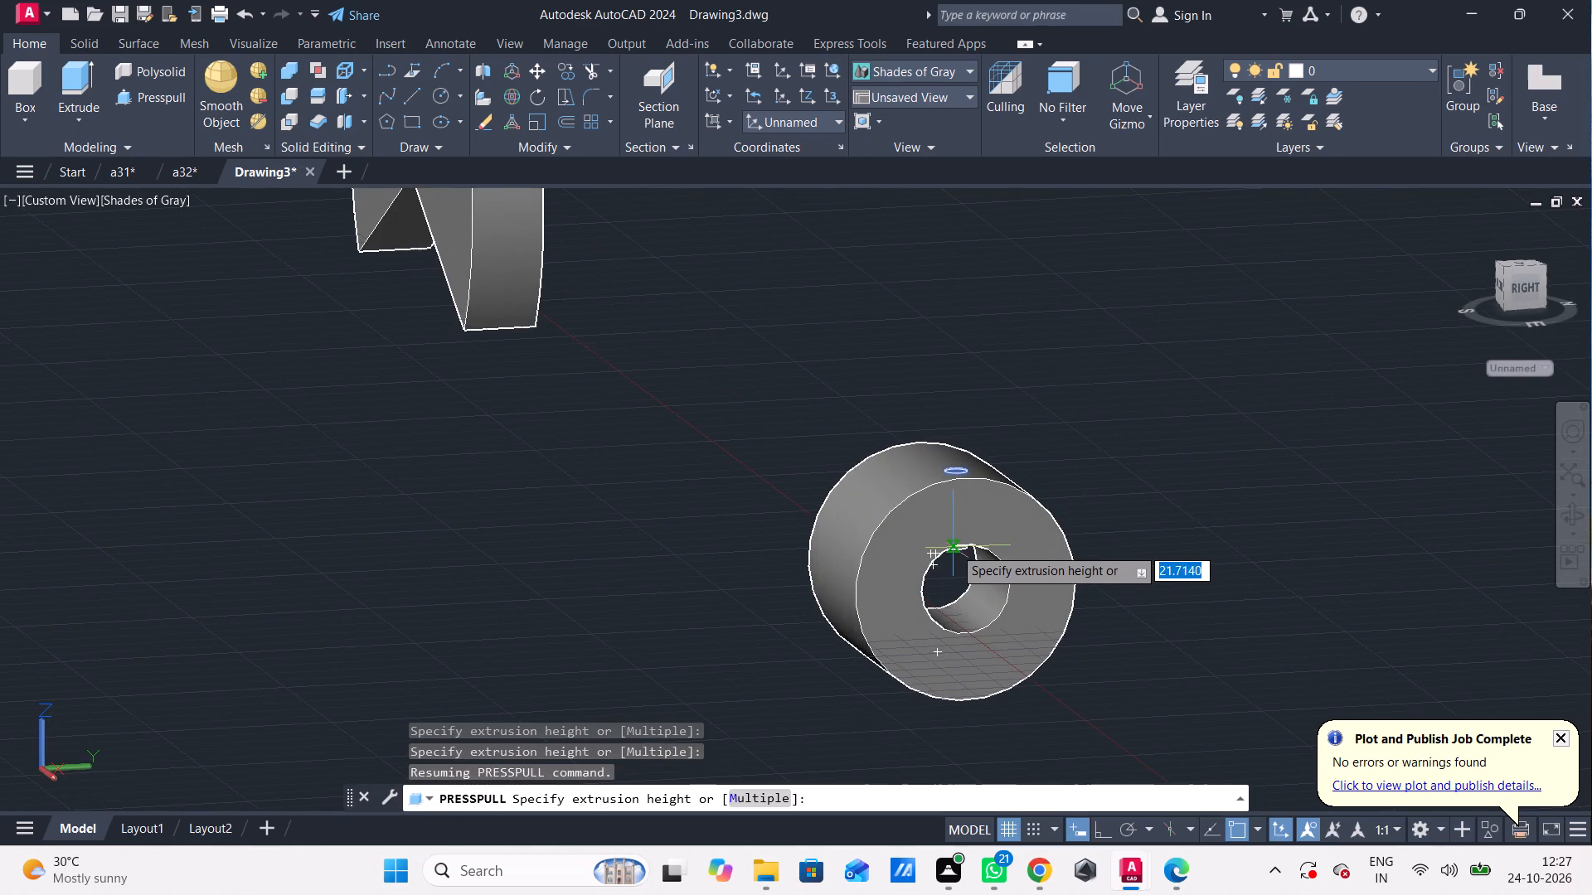
scroll(954, 549, "up", 3)
middle_click_drag(964, 572, 964, 581, "shift")
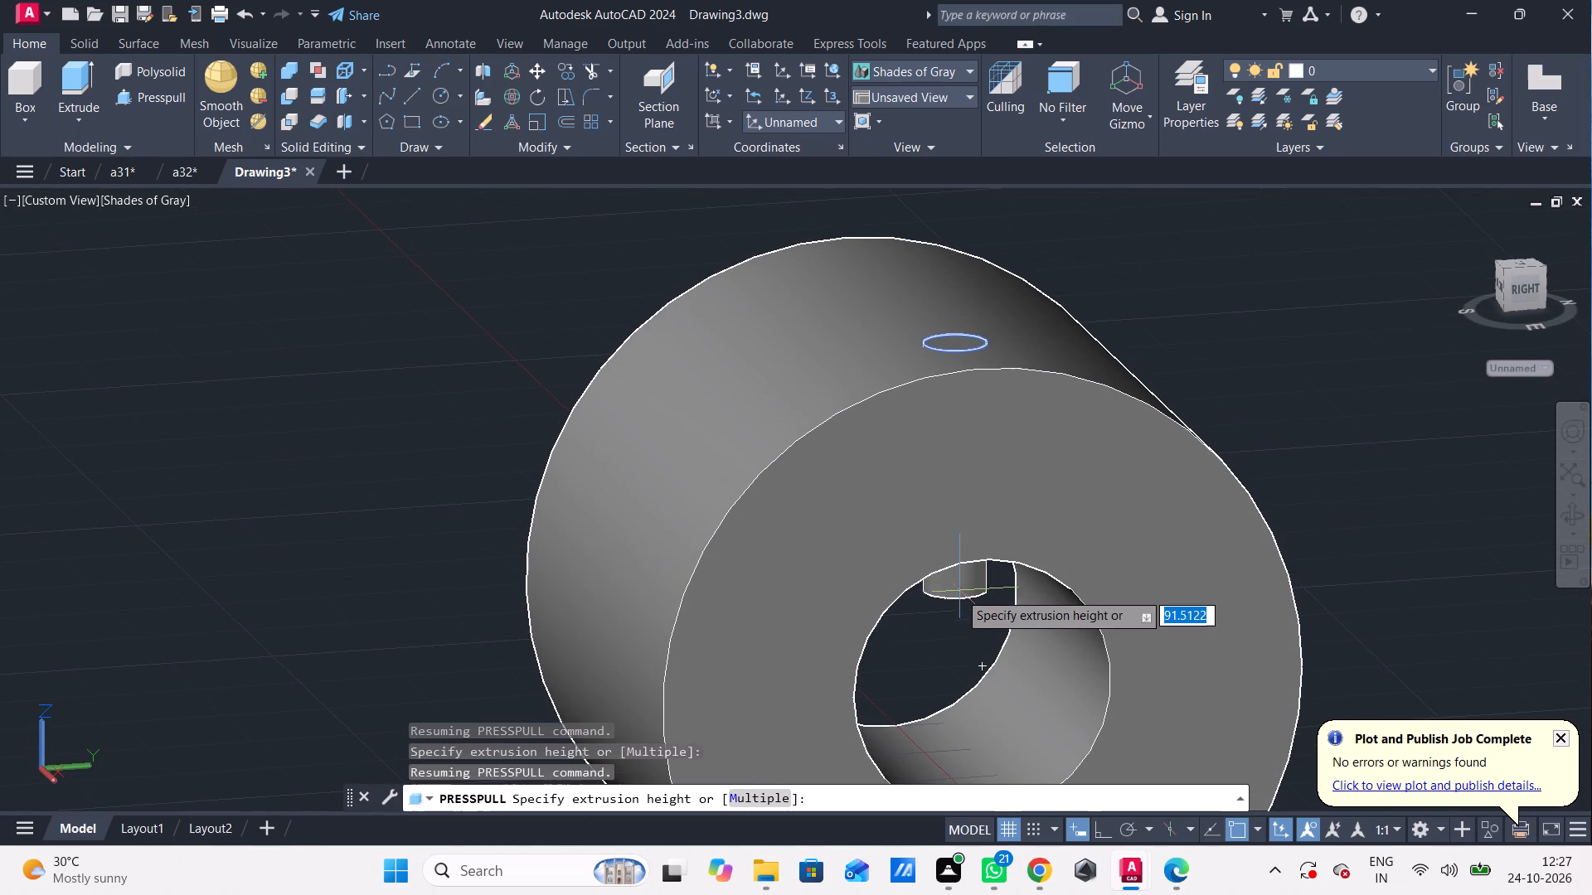
left_click(953, 612)
key("Escape")
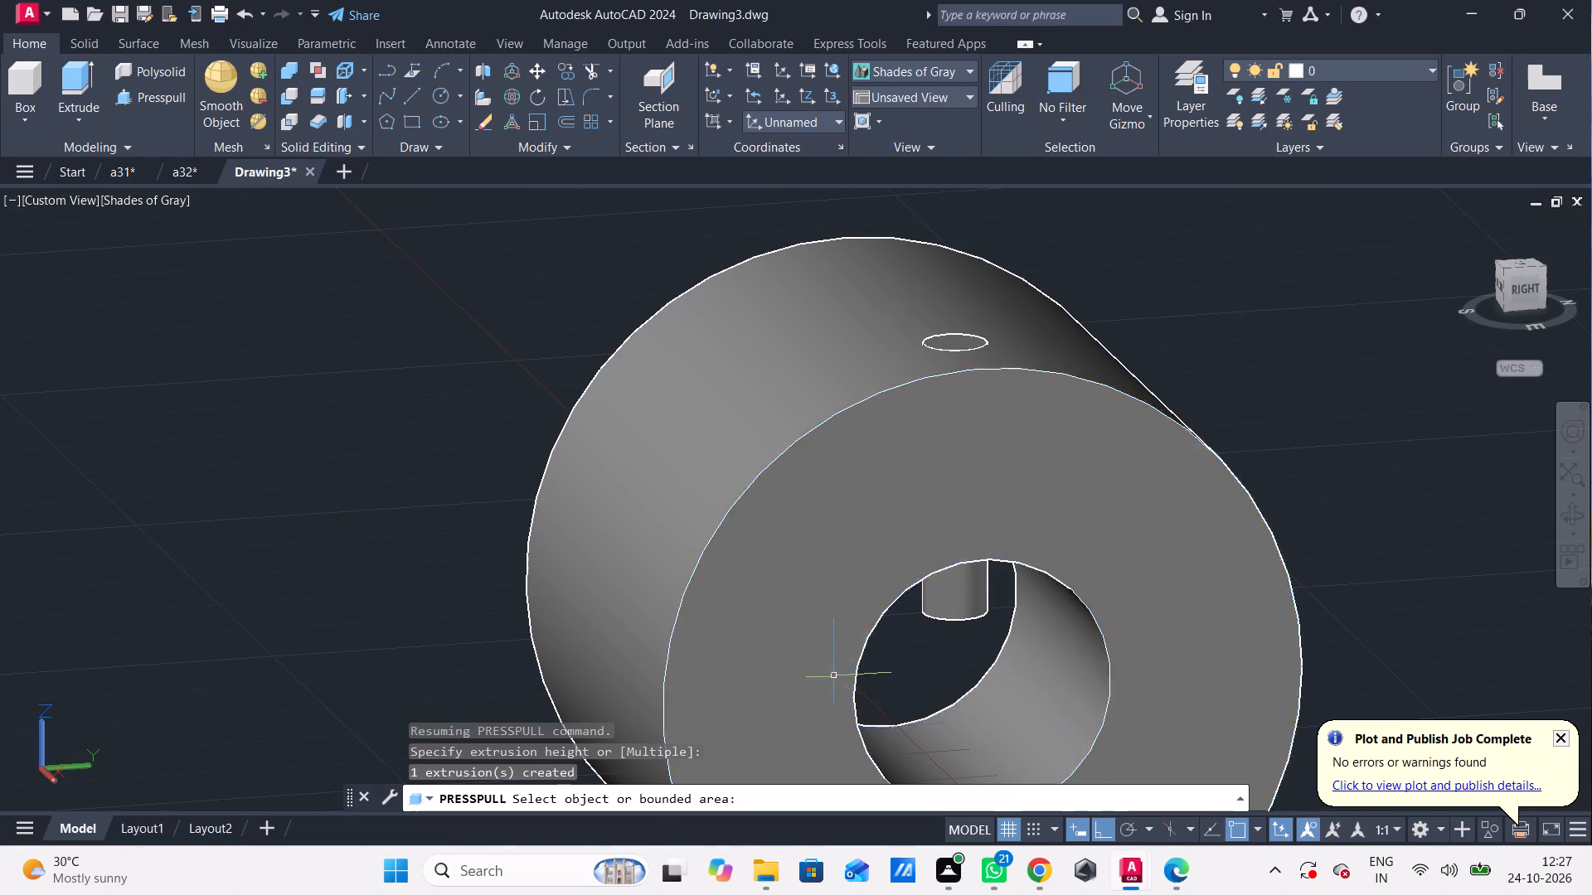
Subtract the small vertical cylinder from the revolved solid to cut the radial hole near its flat bored end.
key("s")
key("u")
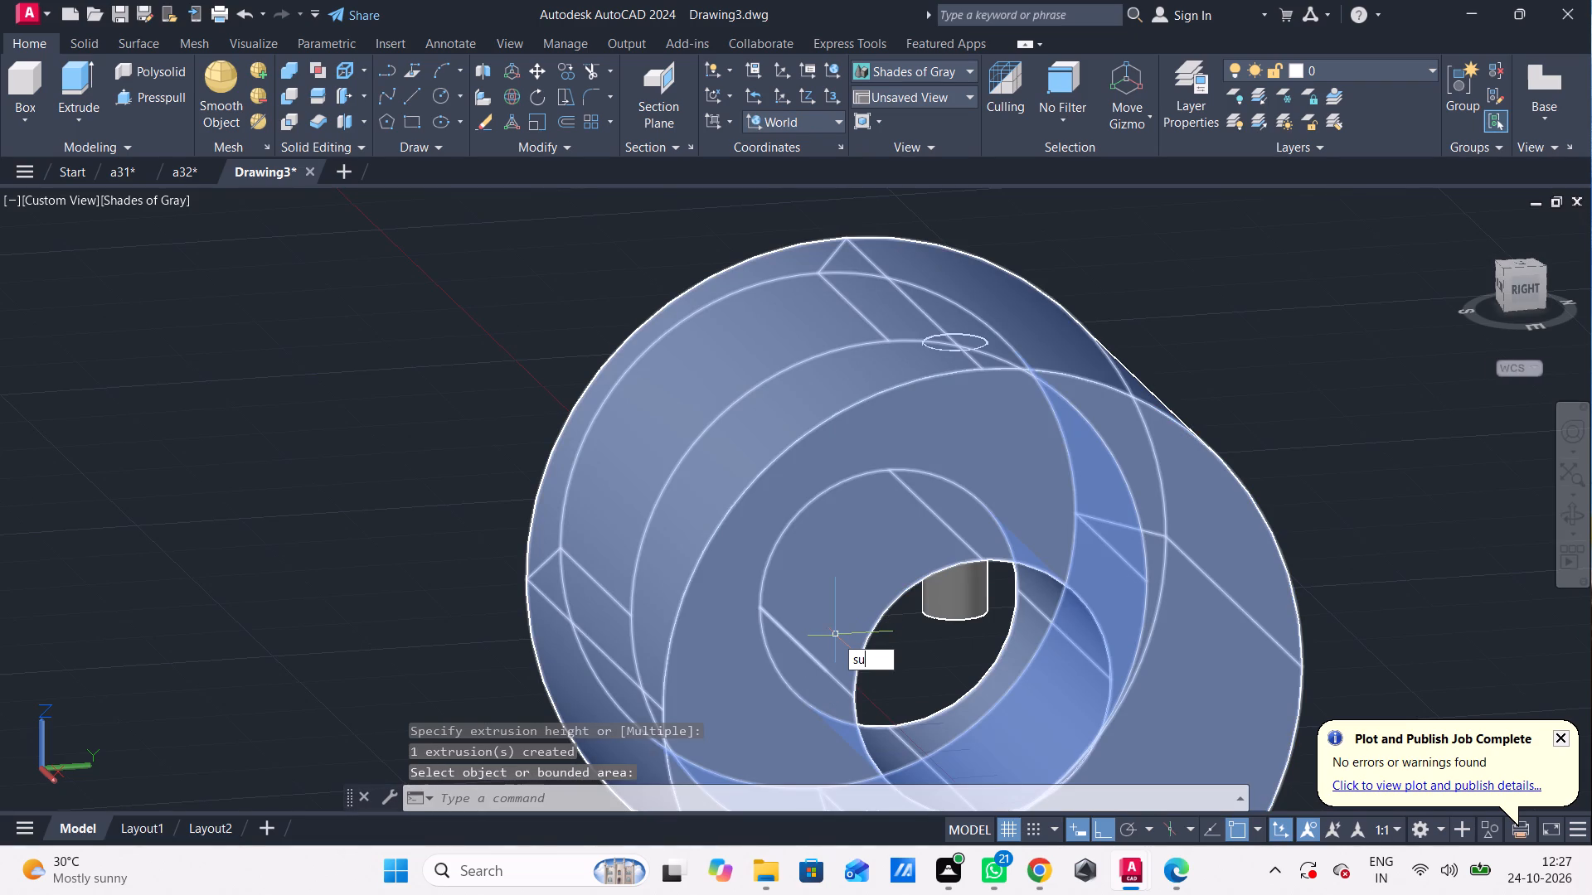
key("b")
left_click(918, 673)
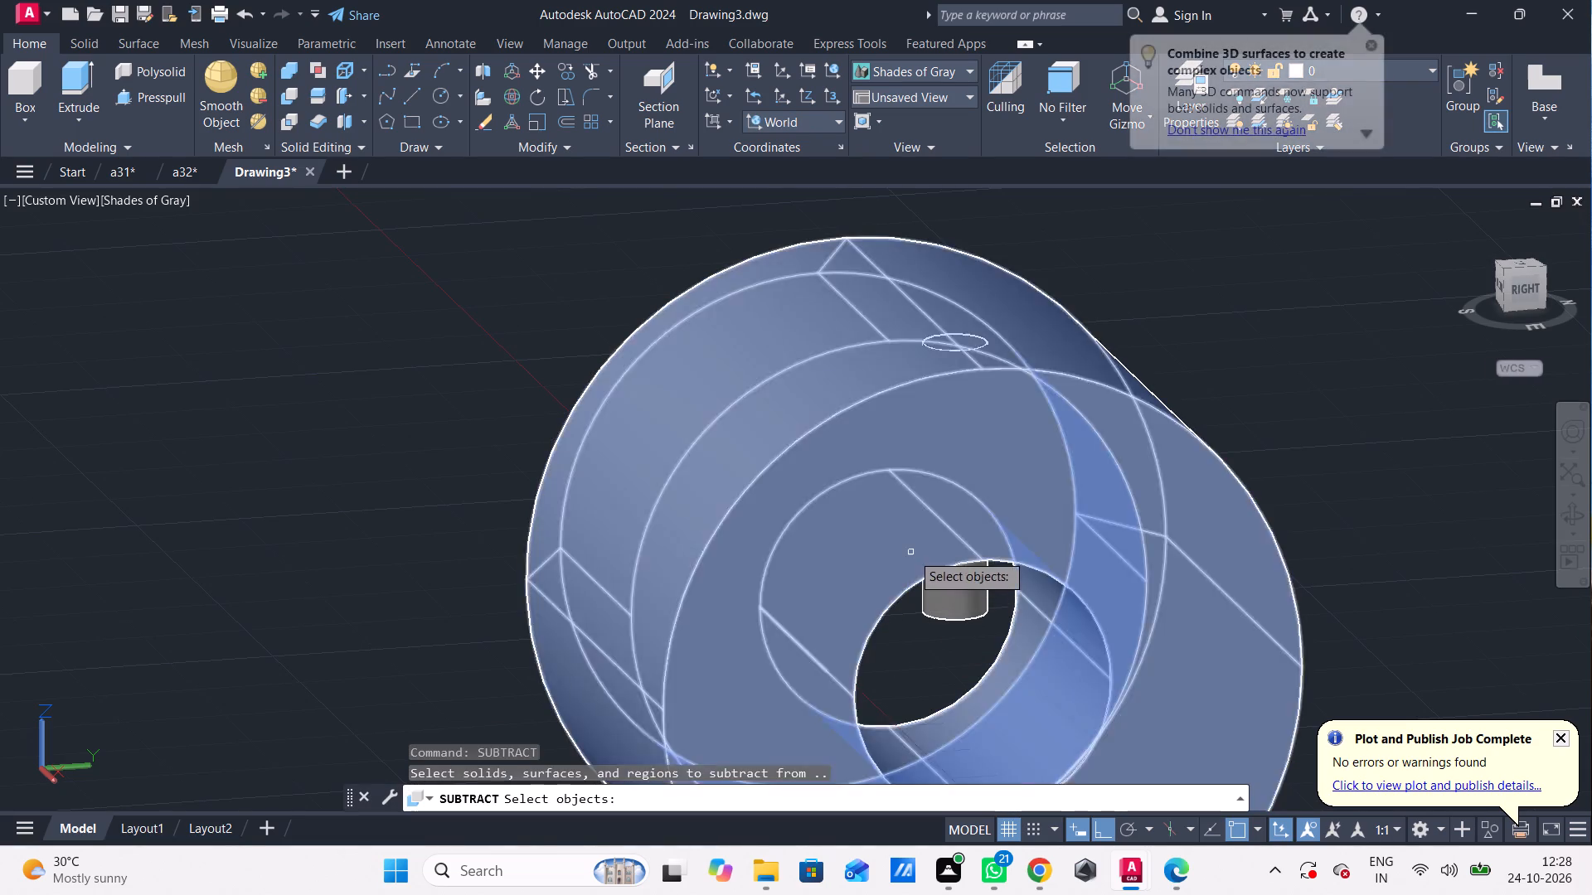
left_click(911, 553)
key("space")
left_click(967, 597)
key("space")
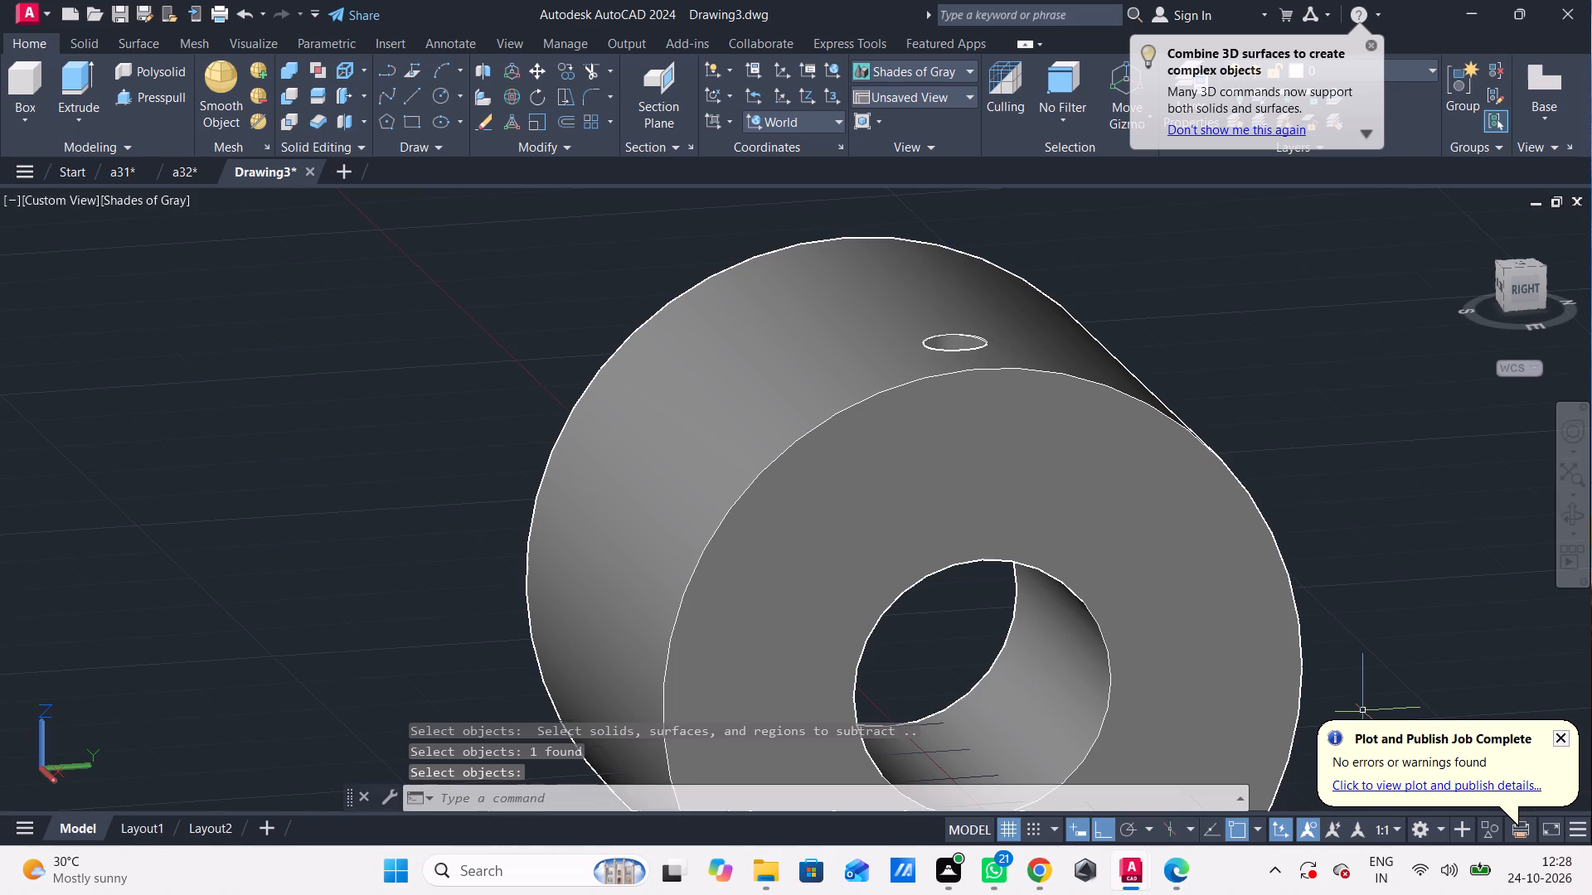
Move the revolved solid horizontally along its axis, tapered end leading, clear of the leftover circles.
middle_click_drag(1367, 698, 1531, 670, "shift")
scroll(1531, 671, "down", 1)
middle_click_drag(1489, 690, 1136, 668)
scroll(1119, 639, "down", 1)
left_click_drag(1127, 567, 1106, 607)
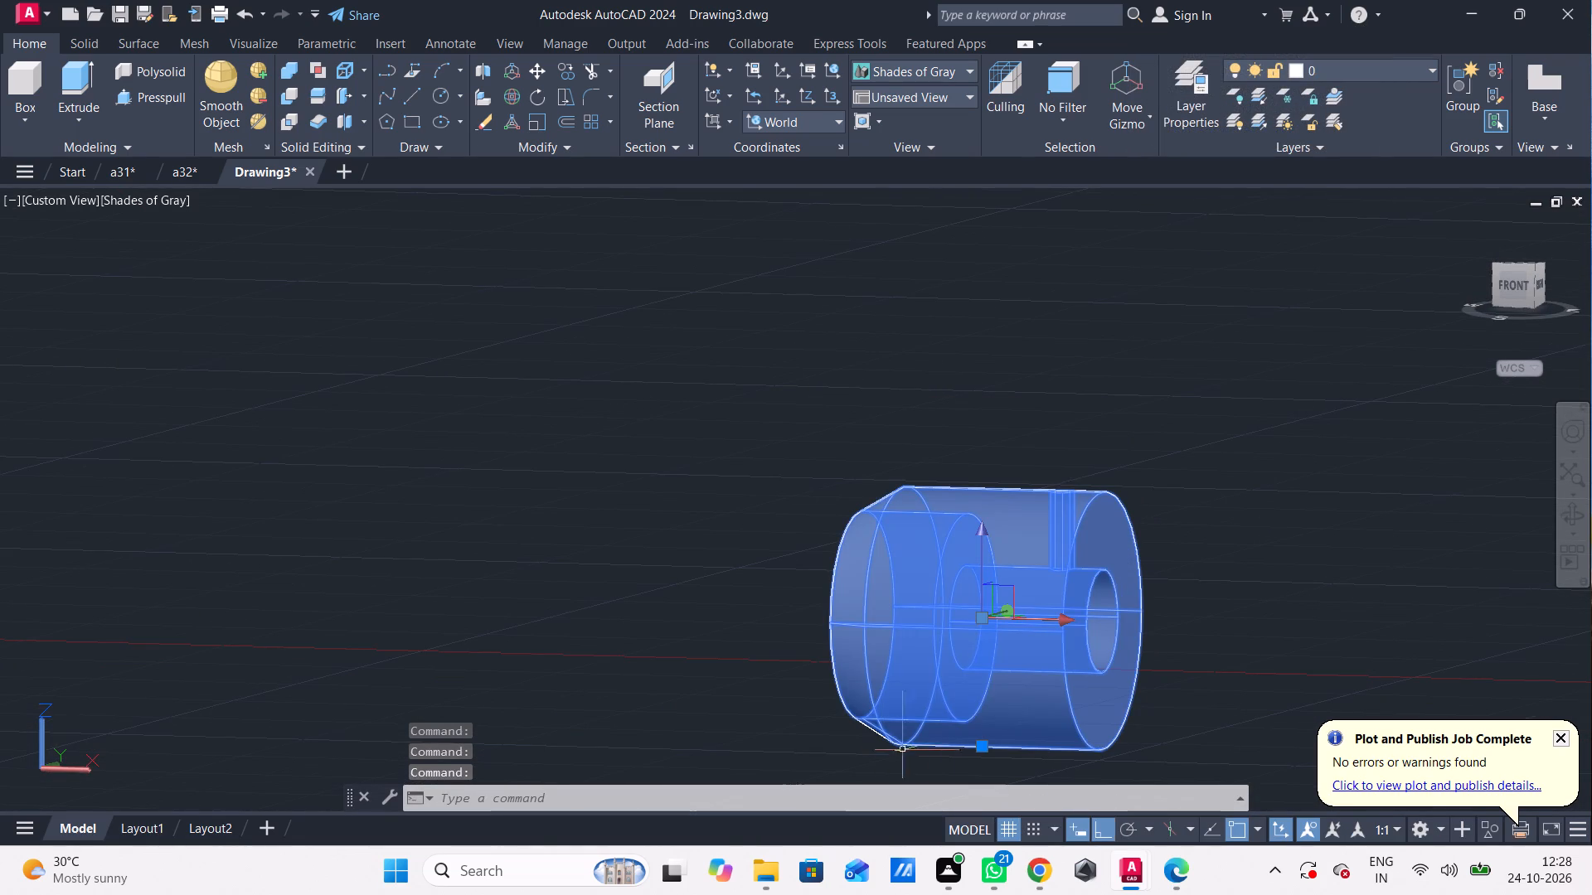
key("m")
key("space")
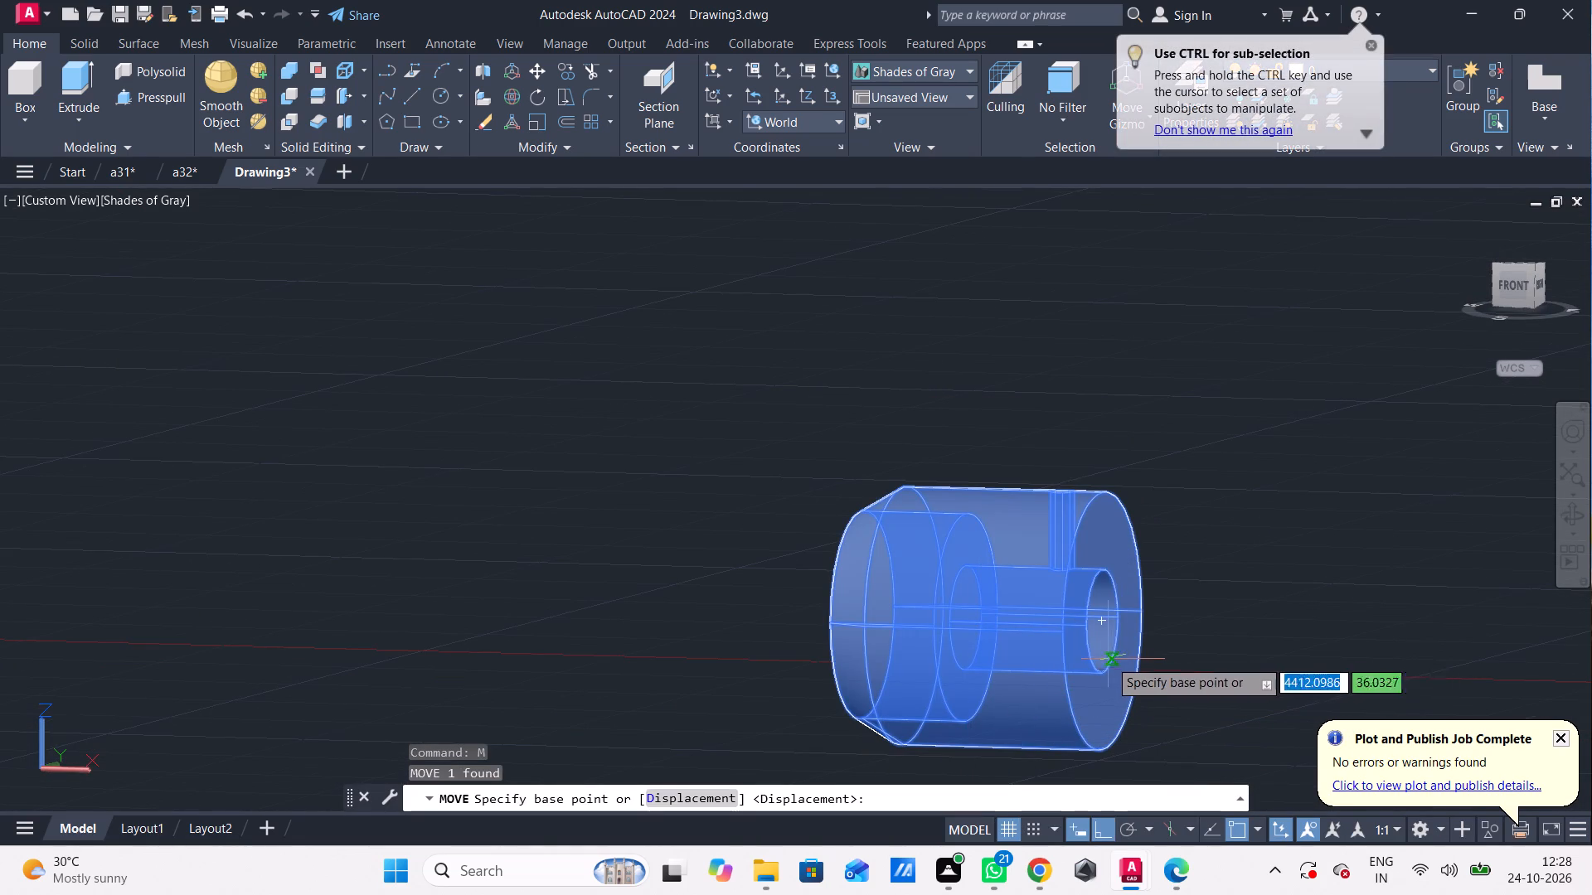
left_click_drag(1100, 625, 1066, 631)
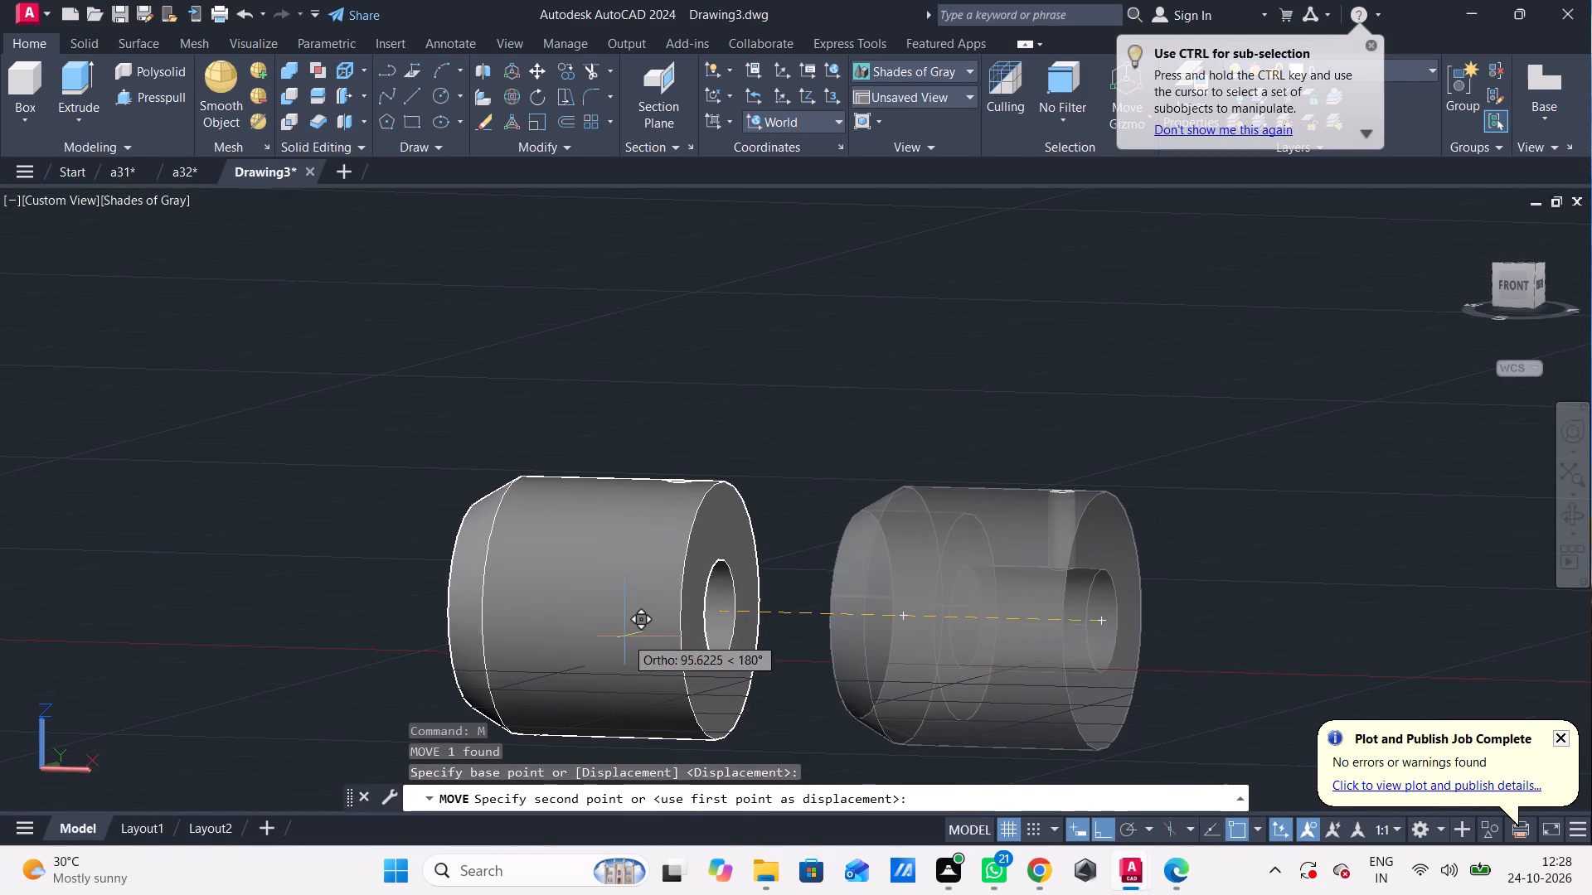
left_click(671, 638)
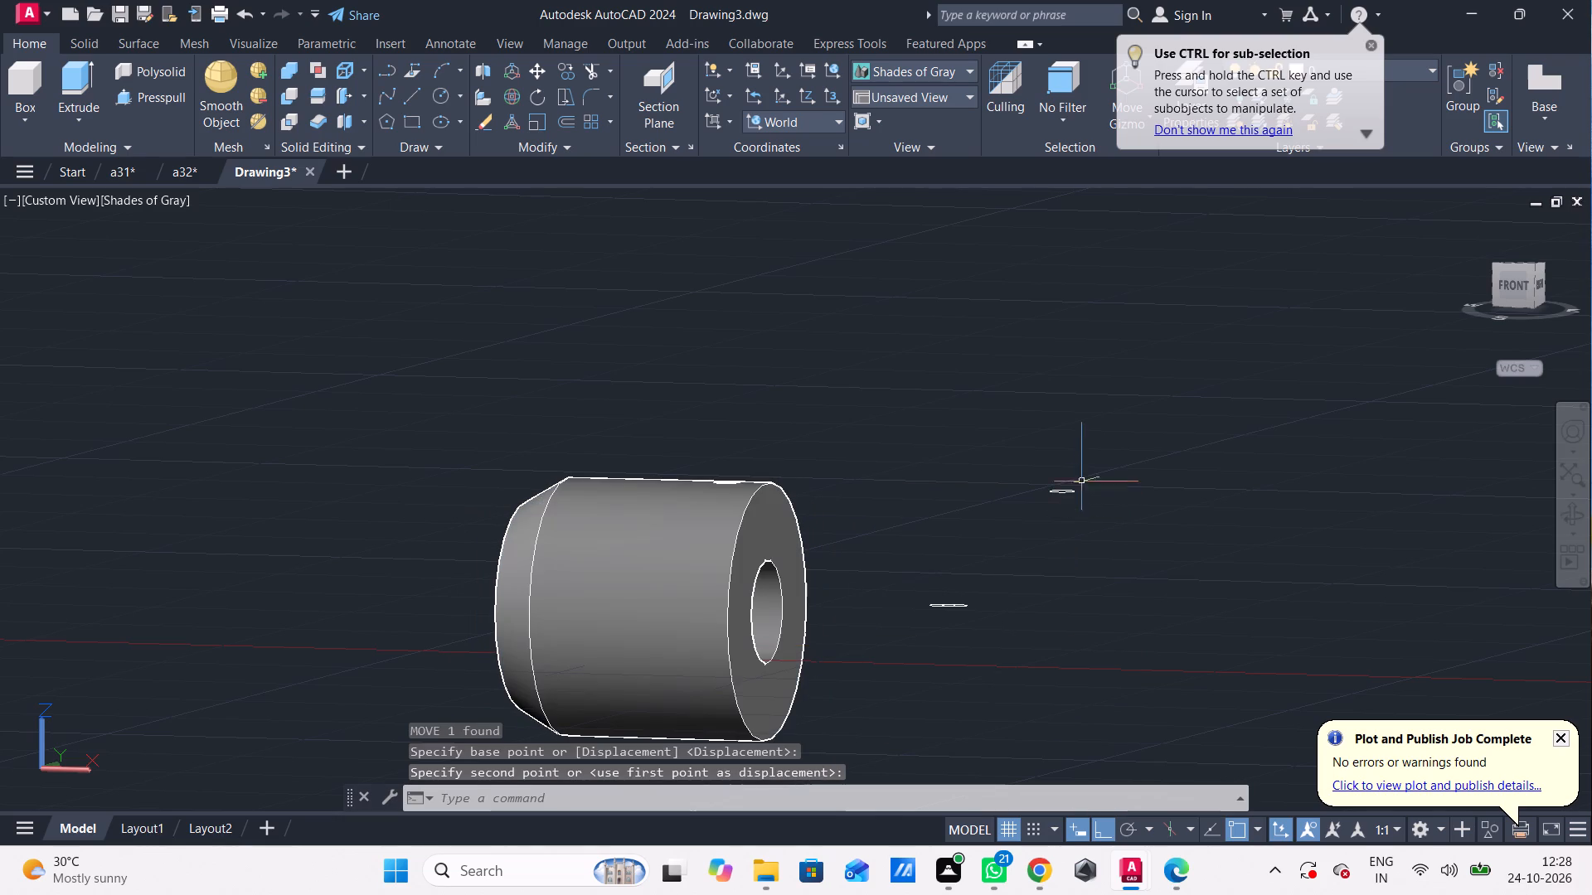
Erase the leftover circles beside the revolved solid.
left_click(1083, 477)
left_click(871, 660)
key("Delete")
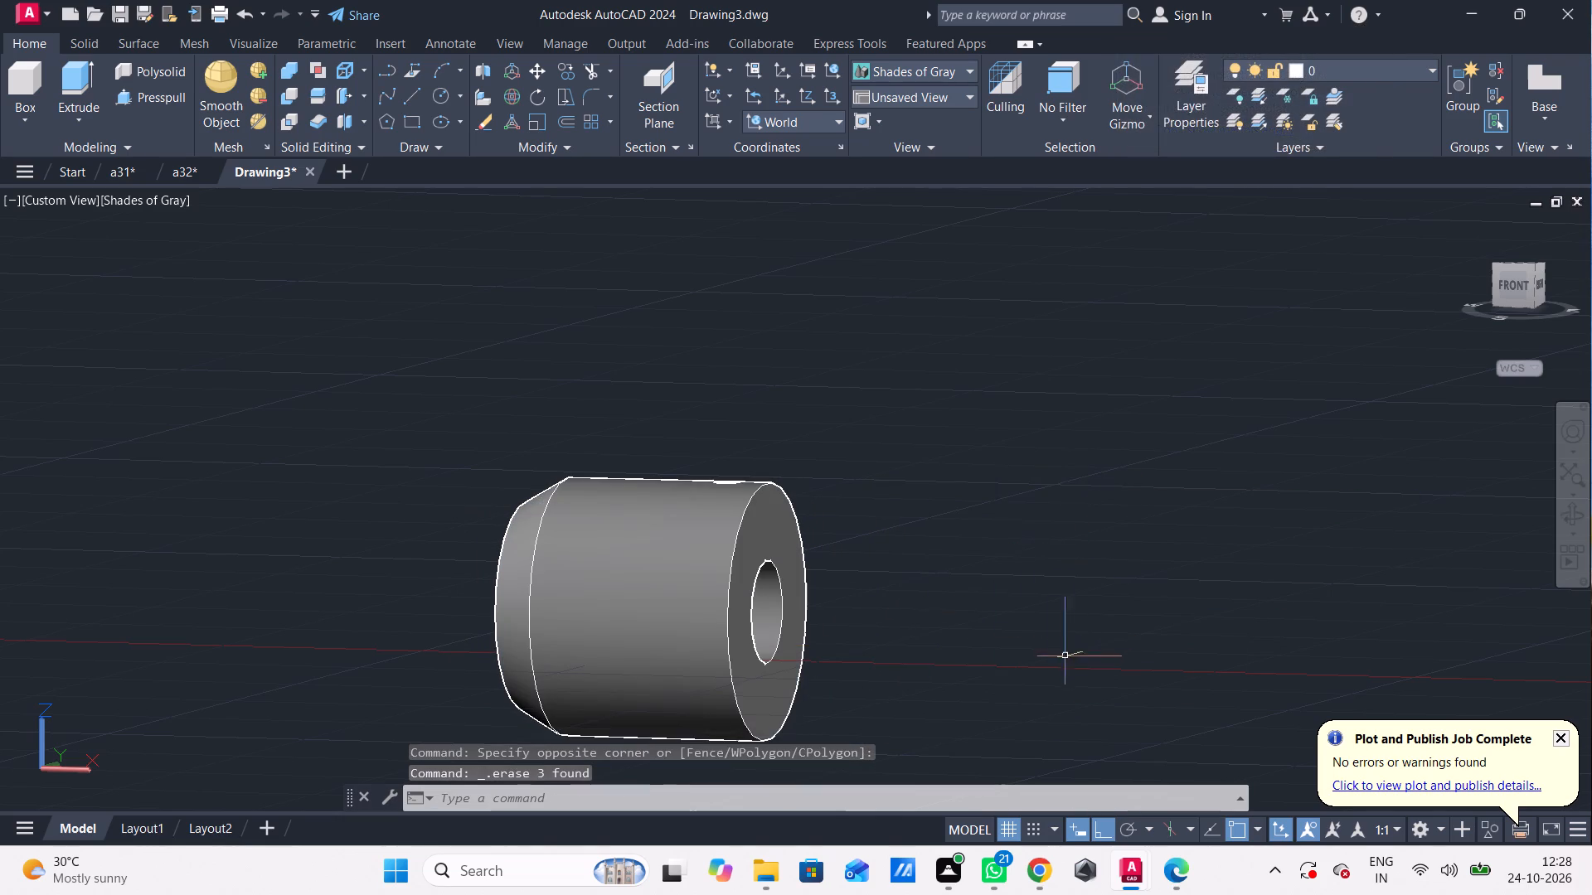
Move the revolved solid from the centre of its bored end face onto the apex of the disc's V-shaped cut-out.
scroll(1044, 668, "down", 2)
middle_click_drag(968, 656, 964, 622)
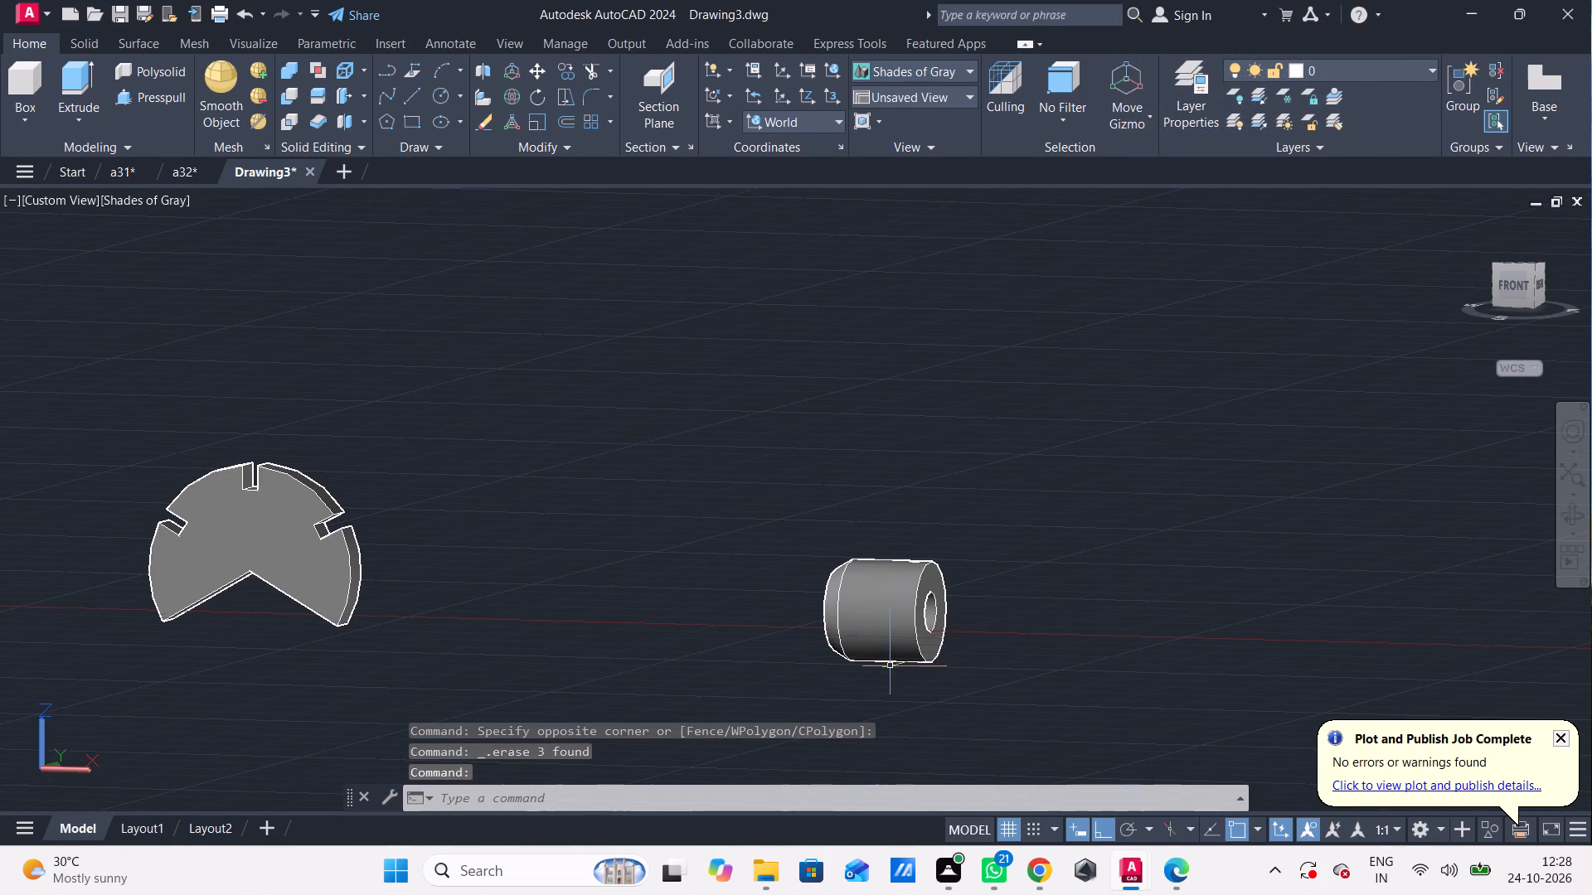
left_click(910, 601)
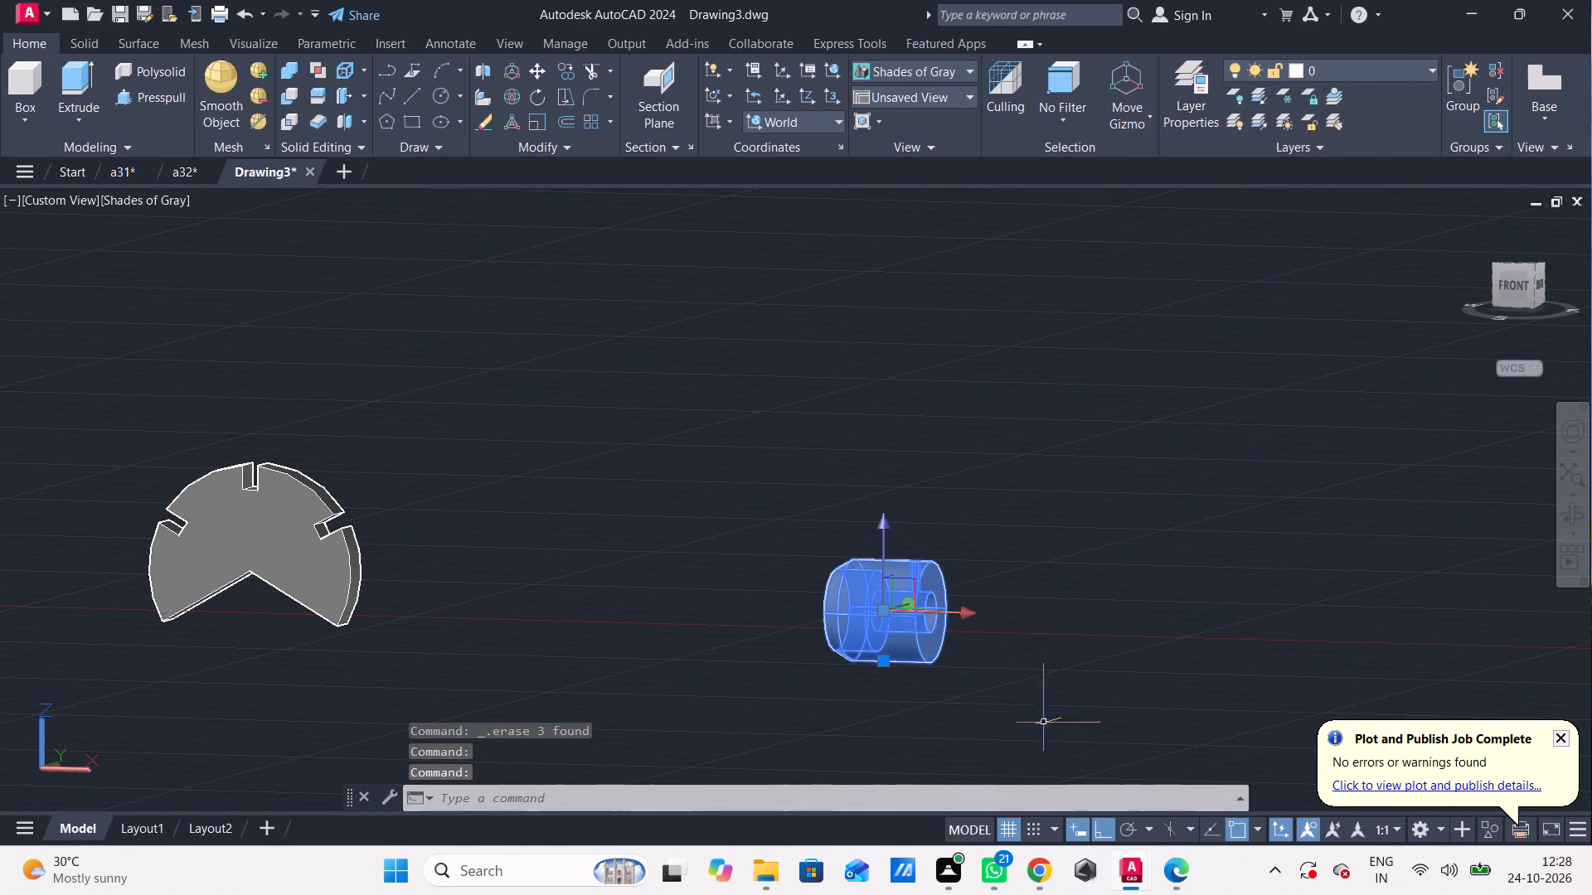
type("m")
key("space")
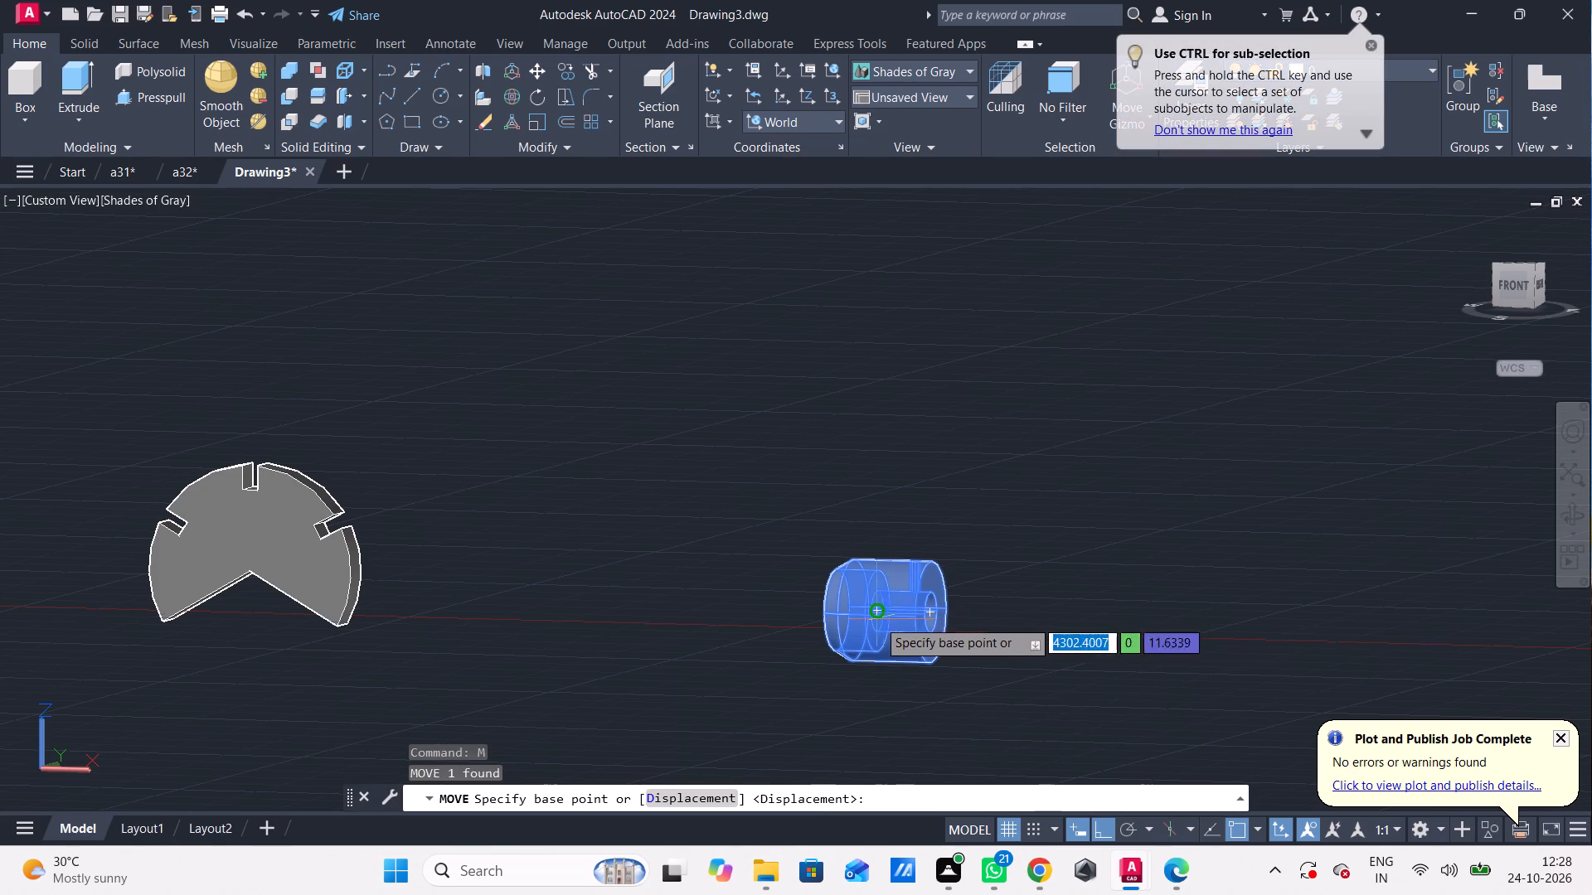
left_click(929, 610)
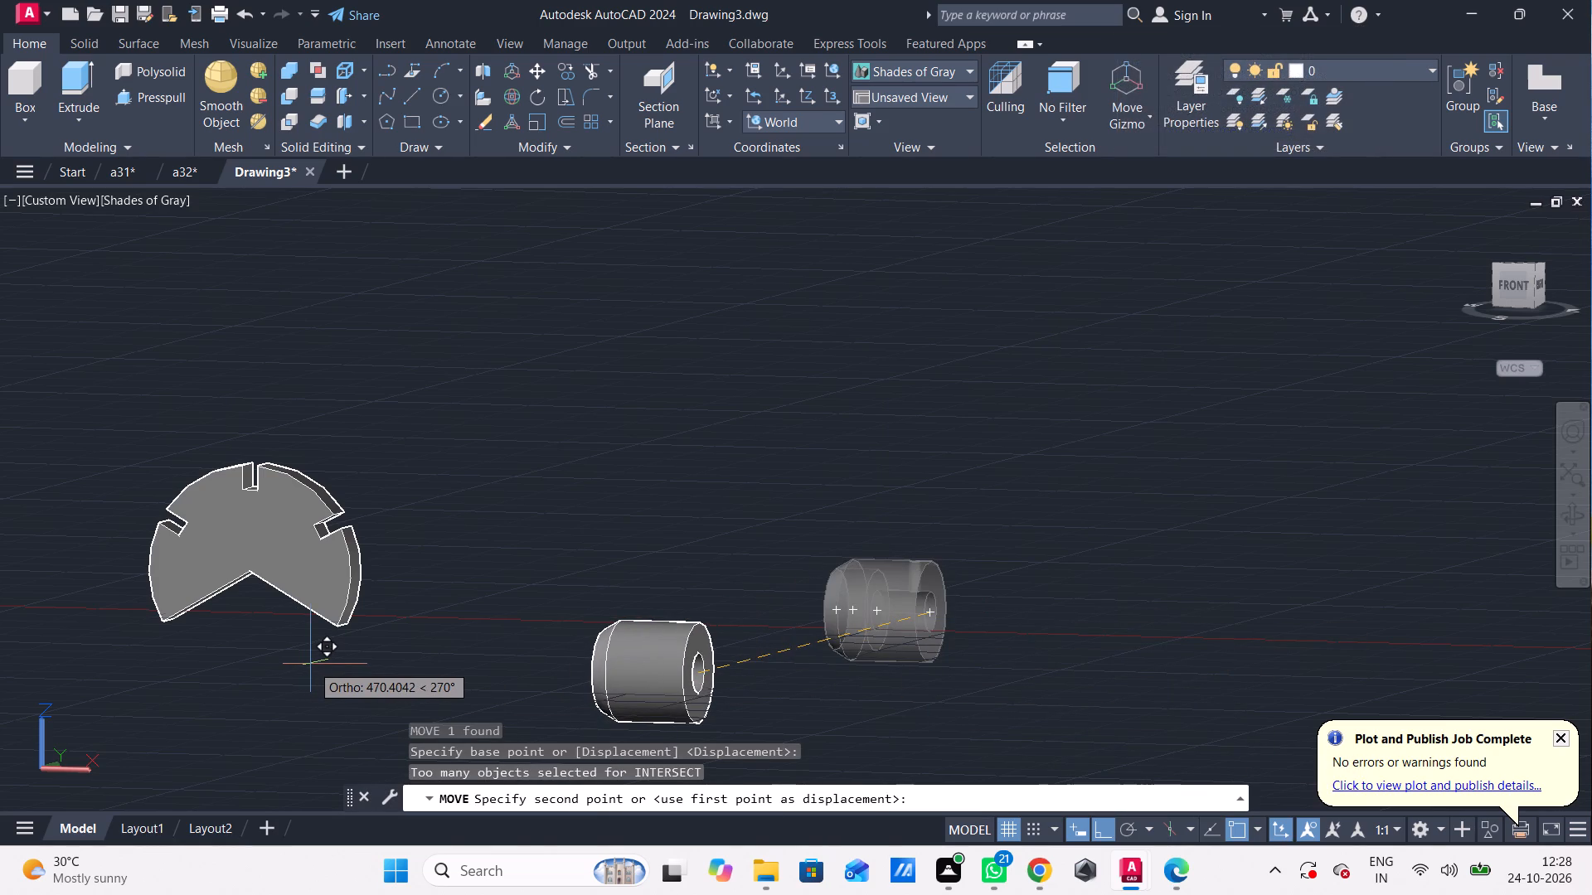
middle_click_drag(310, 664, 118, 672, "shift")
scroll(207, 626, "up", 4)
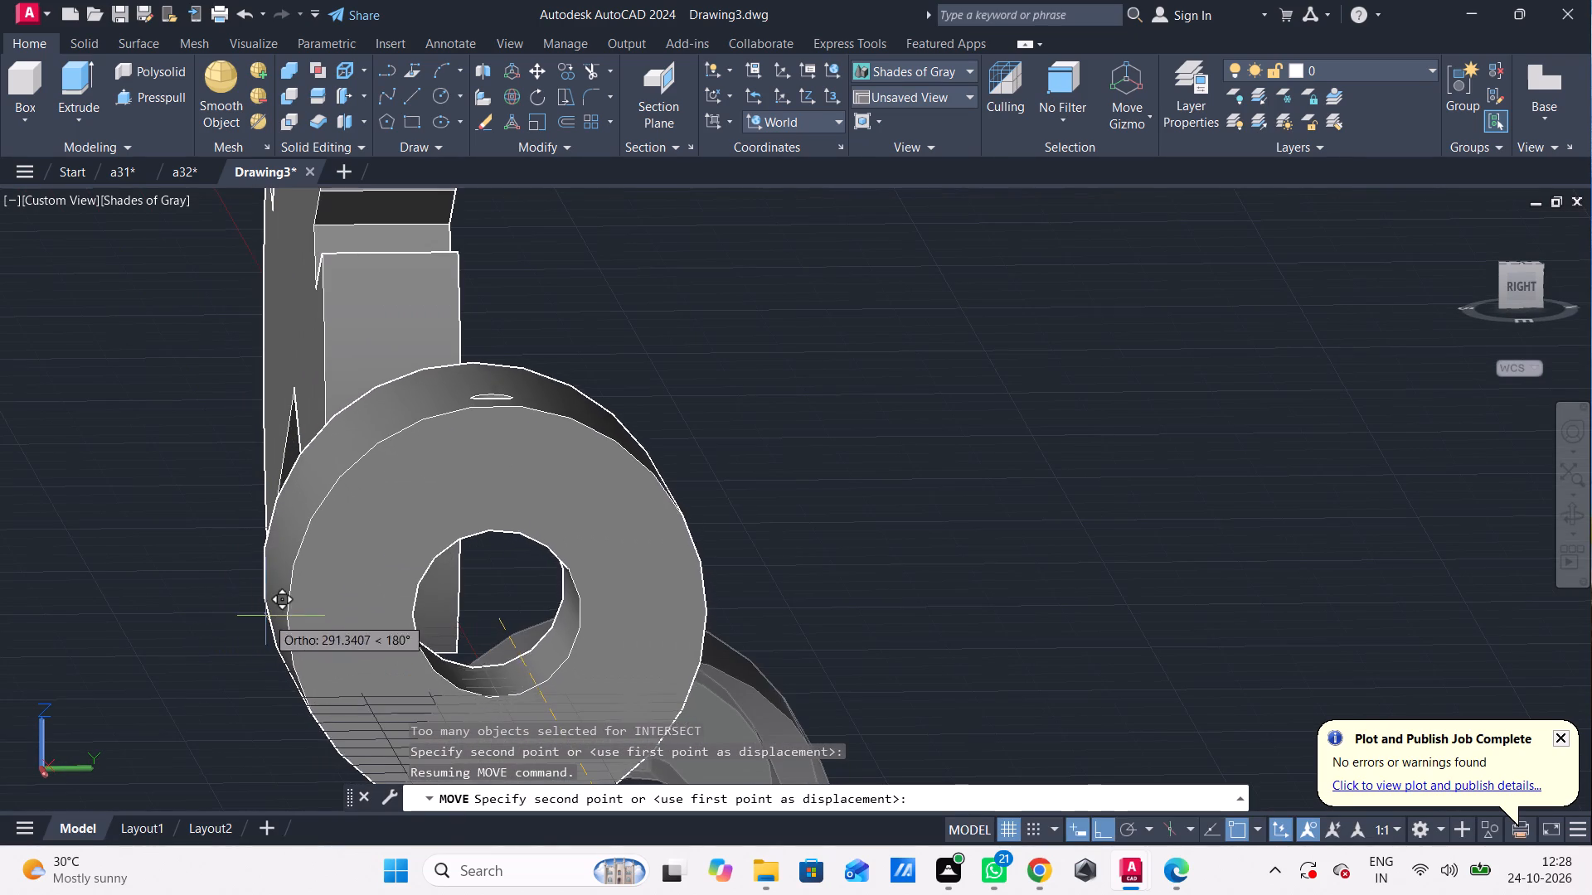
scroll(269, 617, "up", 1)
middle_click_drag(332, 629, 451, 721)
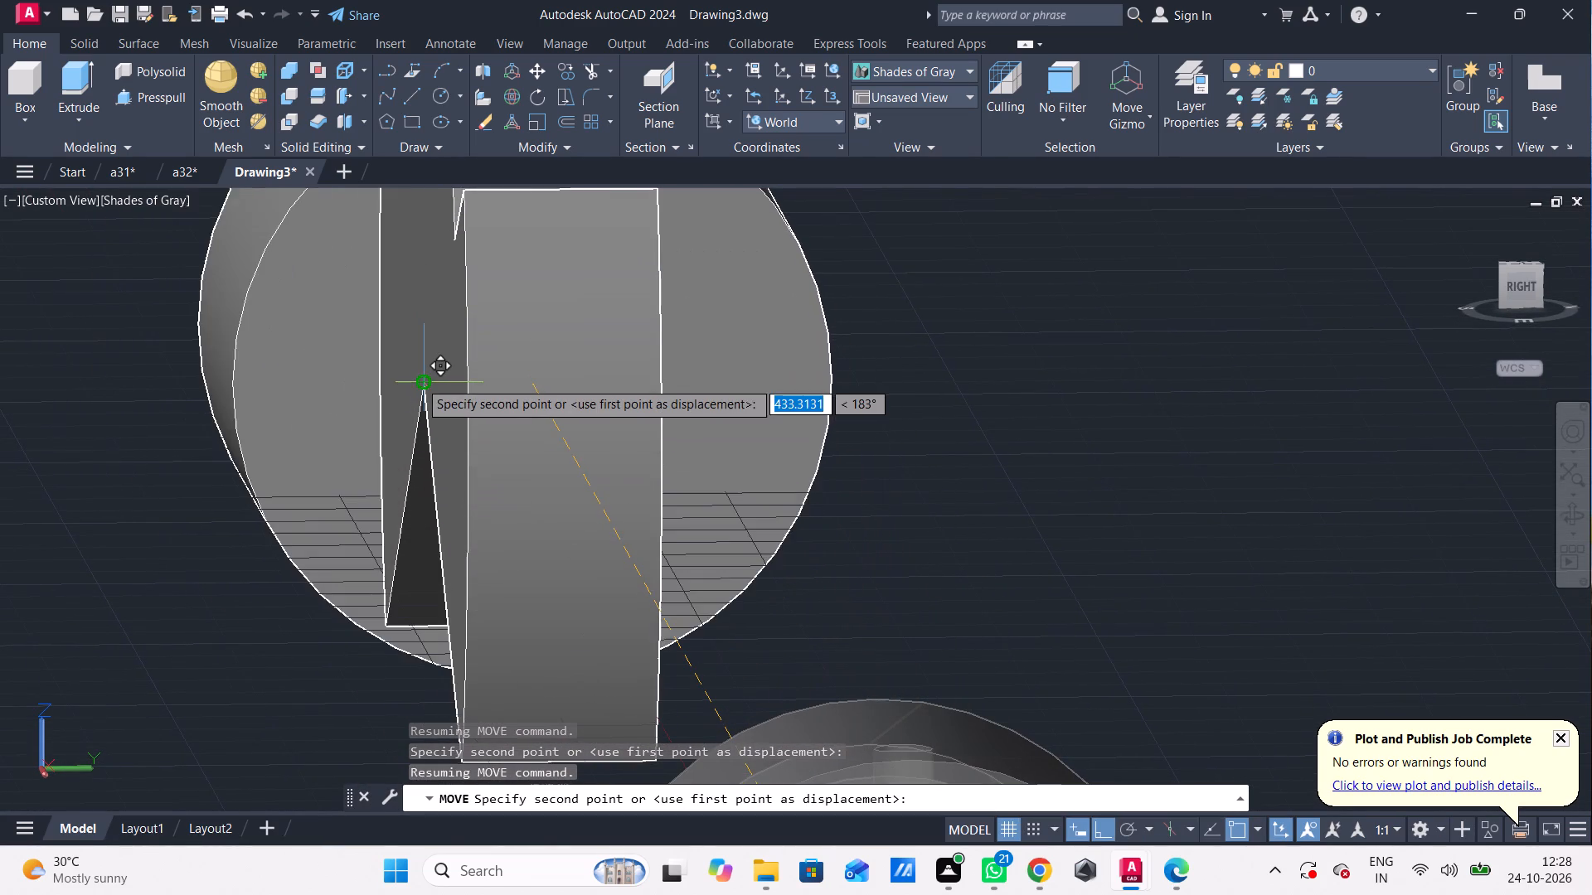
left_click(419, 380)
Rotate the revolved solid freehand about the vertical axis with 3DRotate.
scroll(400, 640, "down", 2)
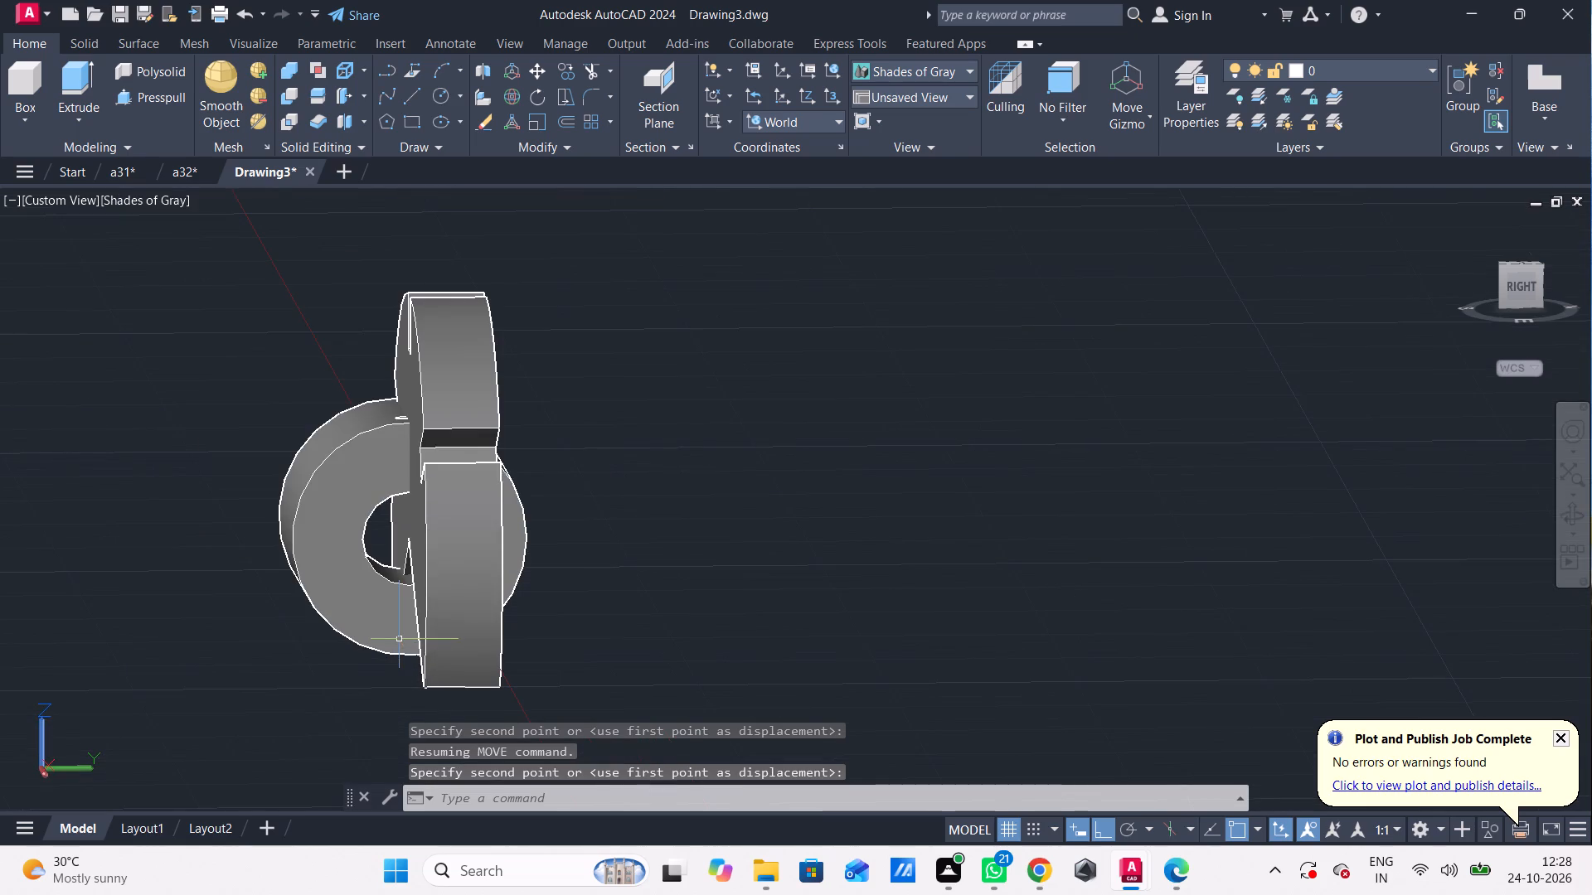
middle_click_drag(400, 640, 545, 630, "shift")
left_click(352, 568)
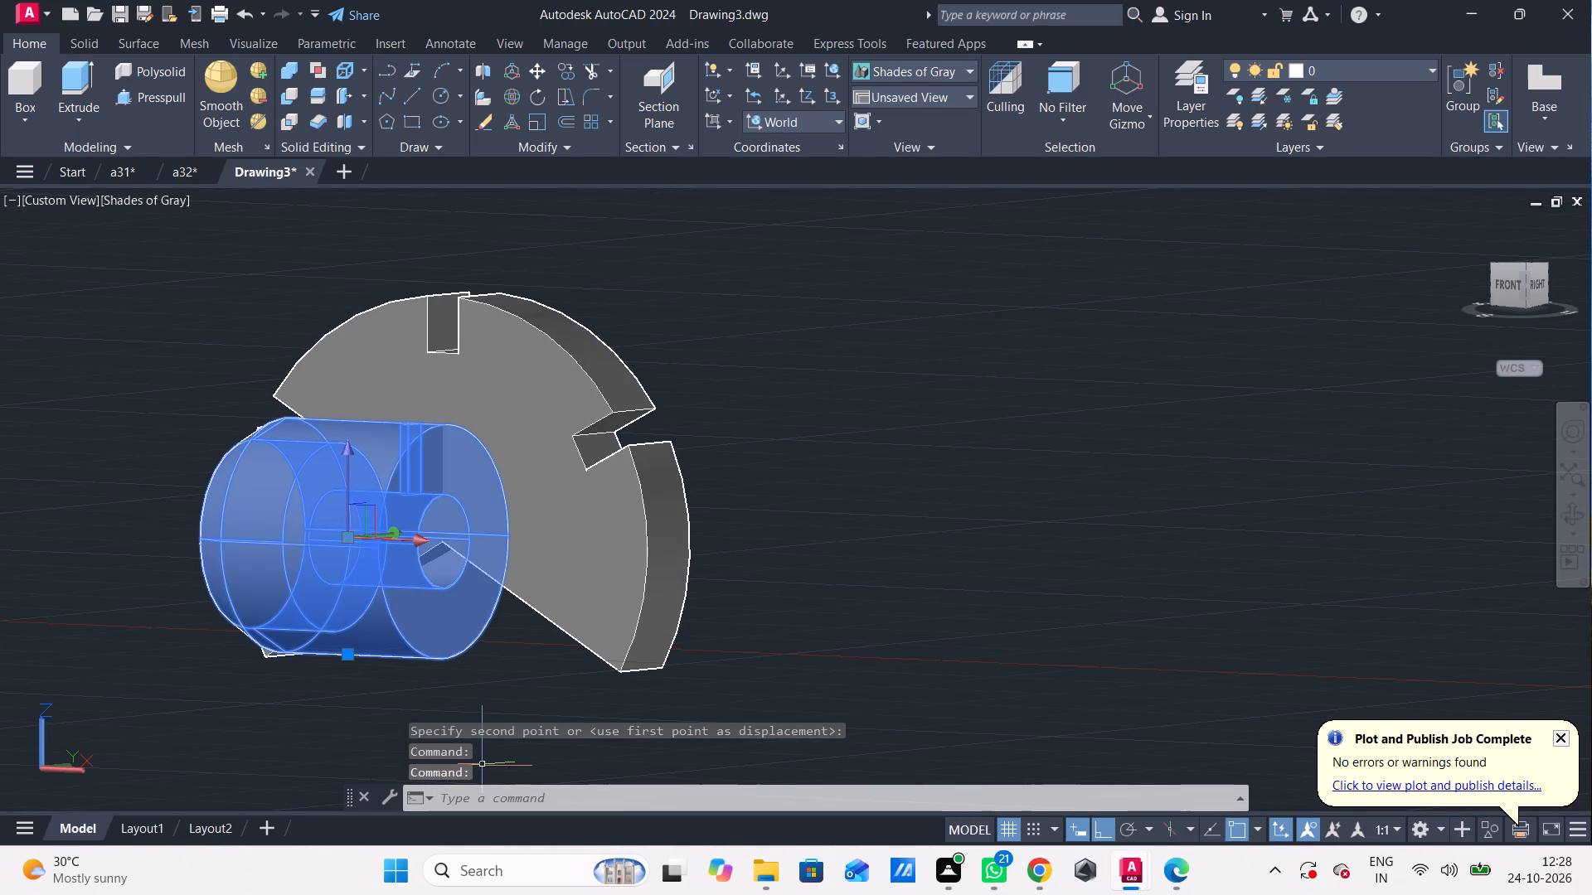
key("3")
left_click(522, 654)
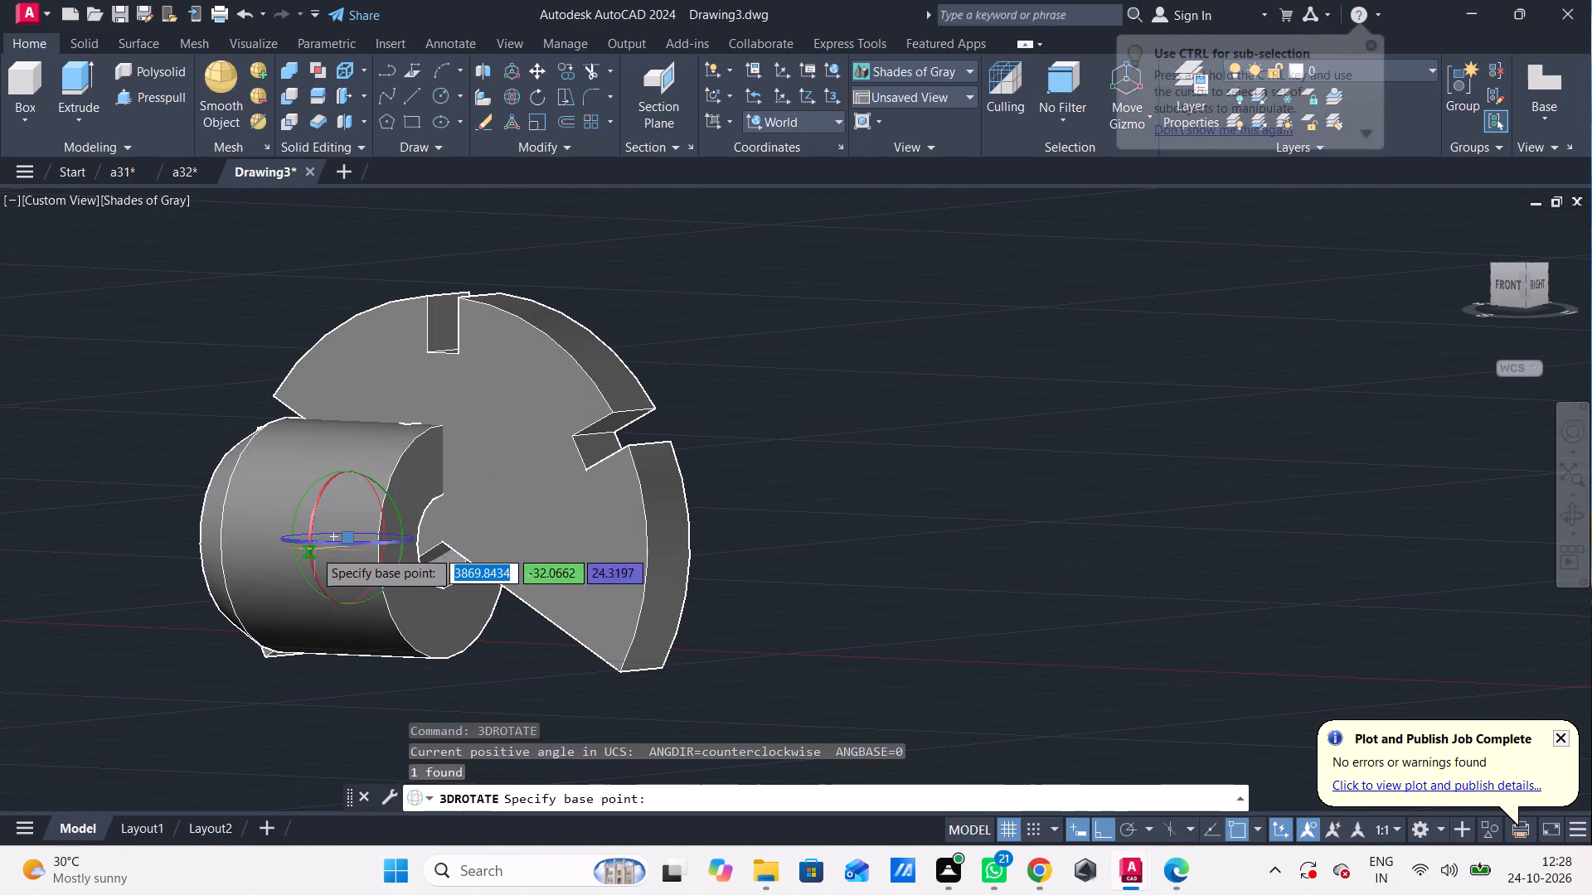
left_click(302, 539)
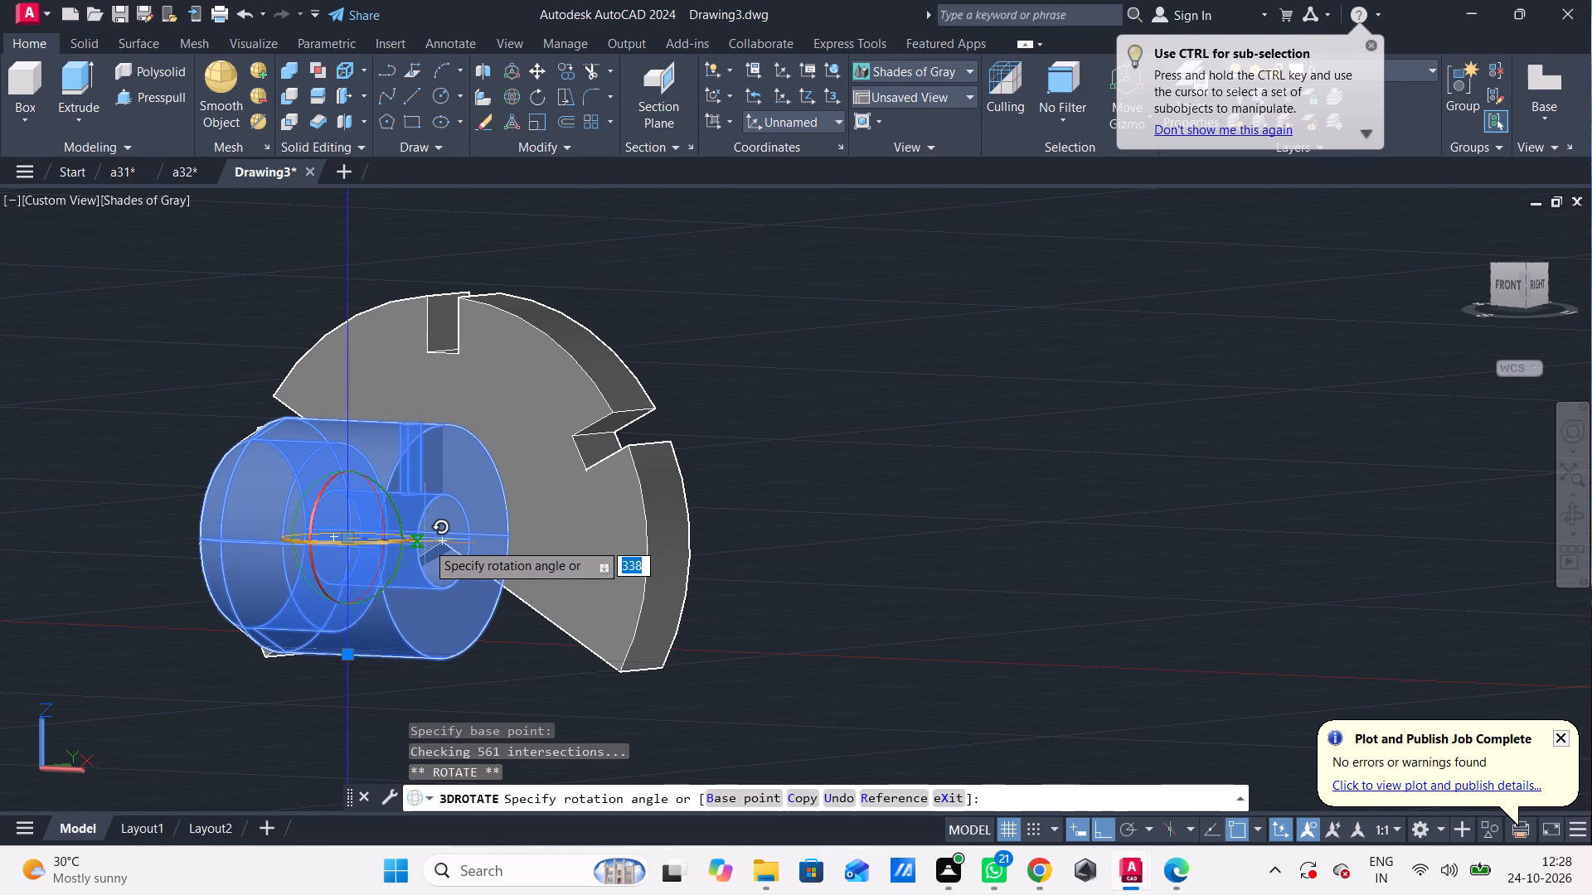
left_click(442, 542)
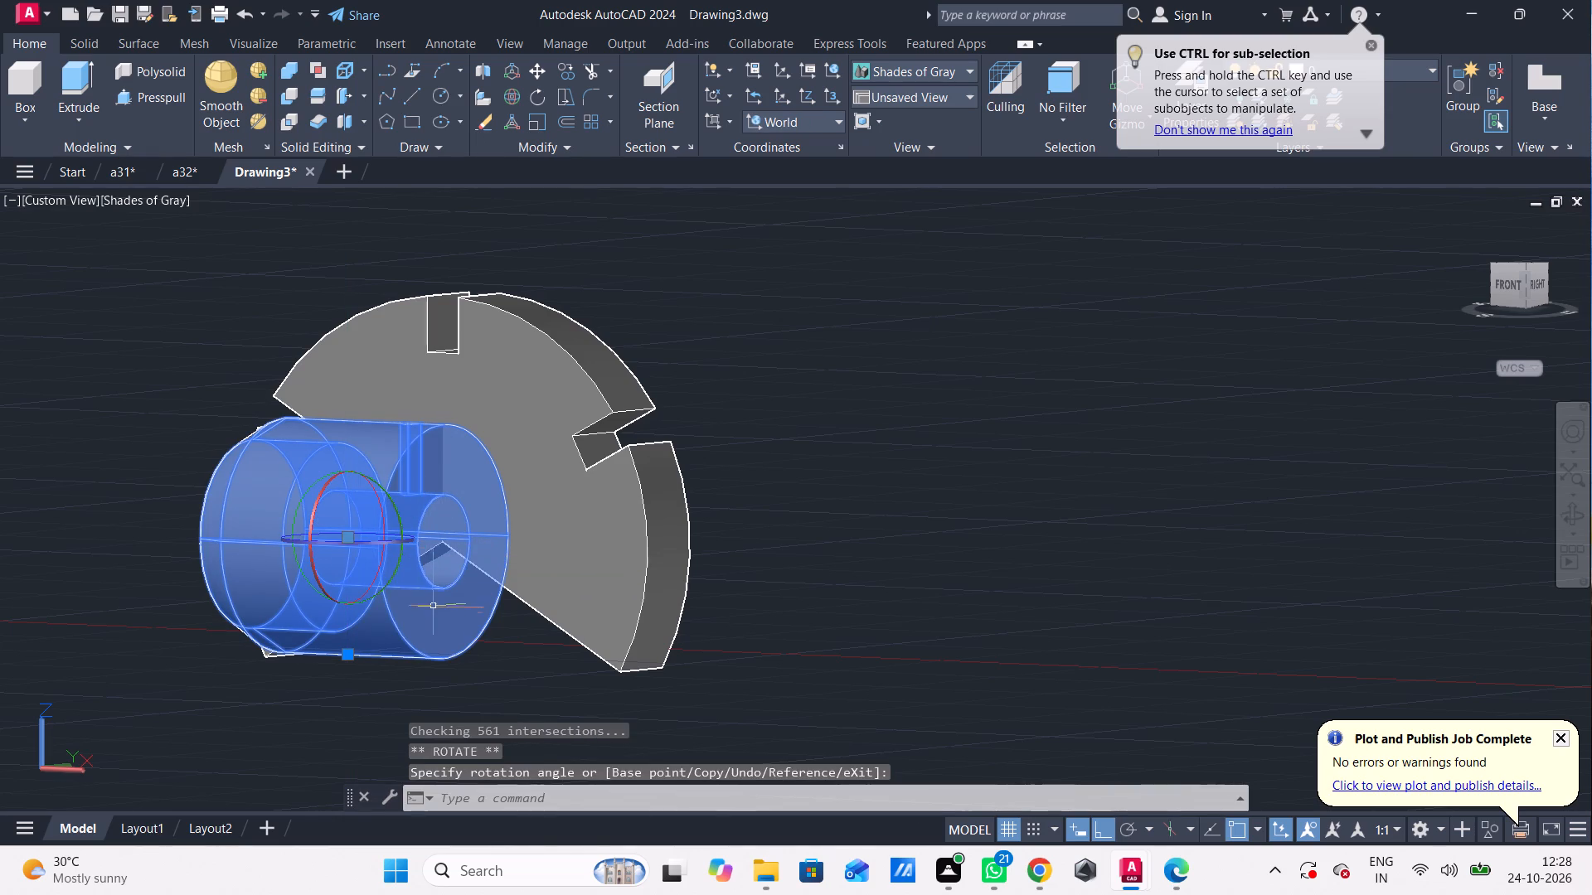
scroll(318, 603, "down", 1)
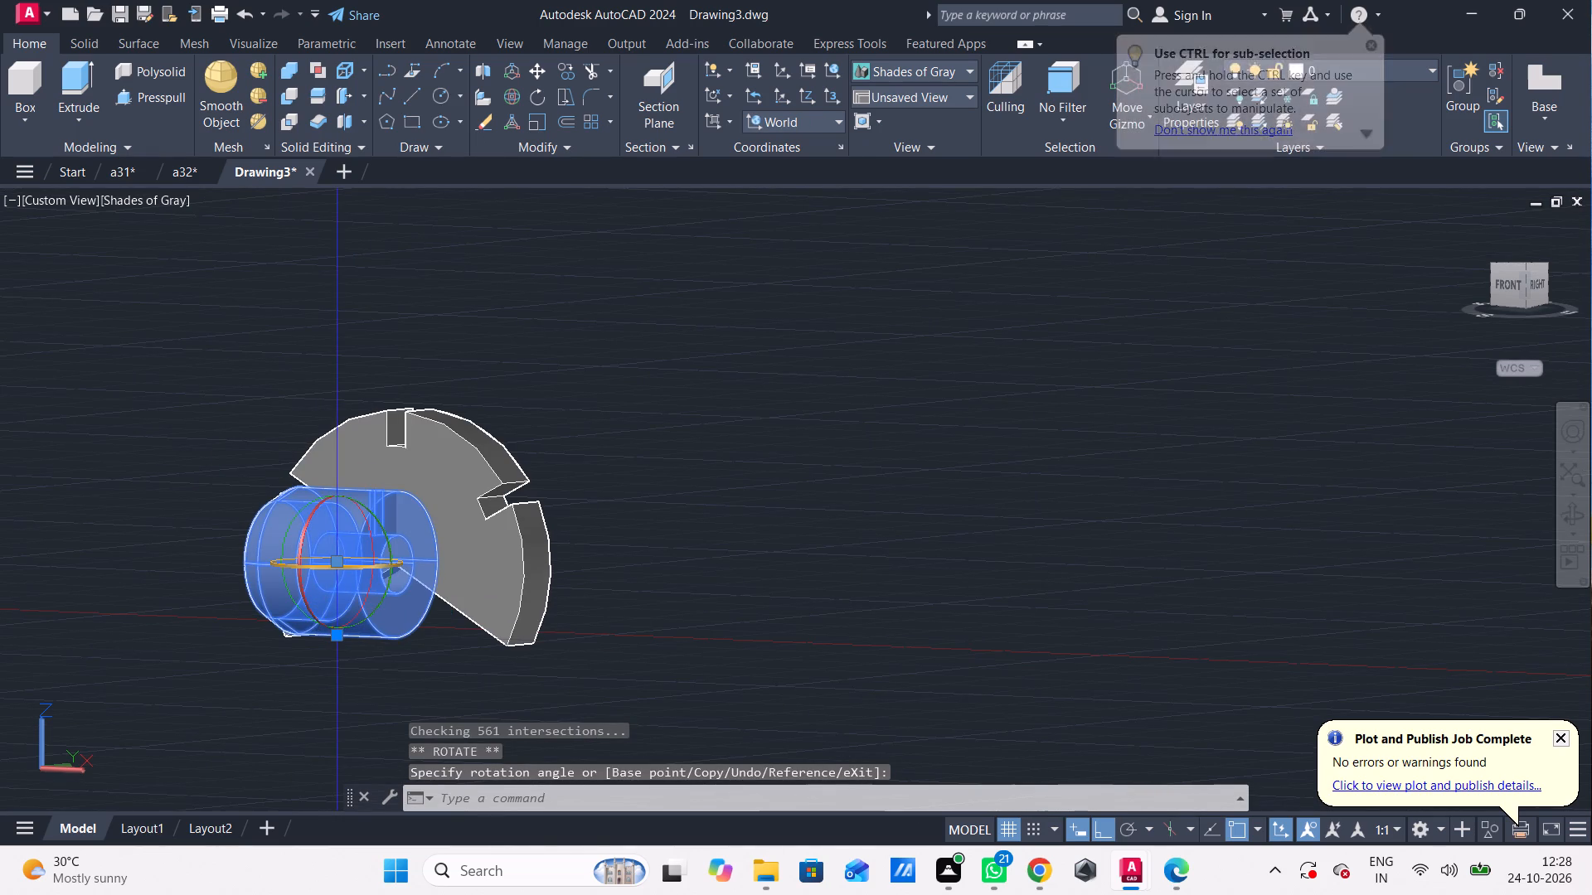
left_click(327, 562)
left_click(412, 562)
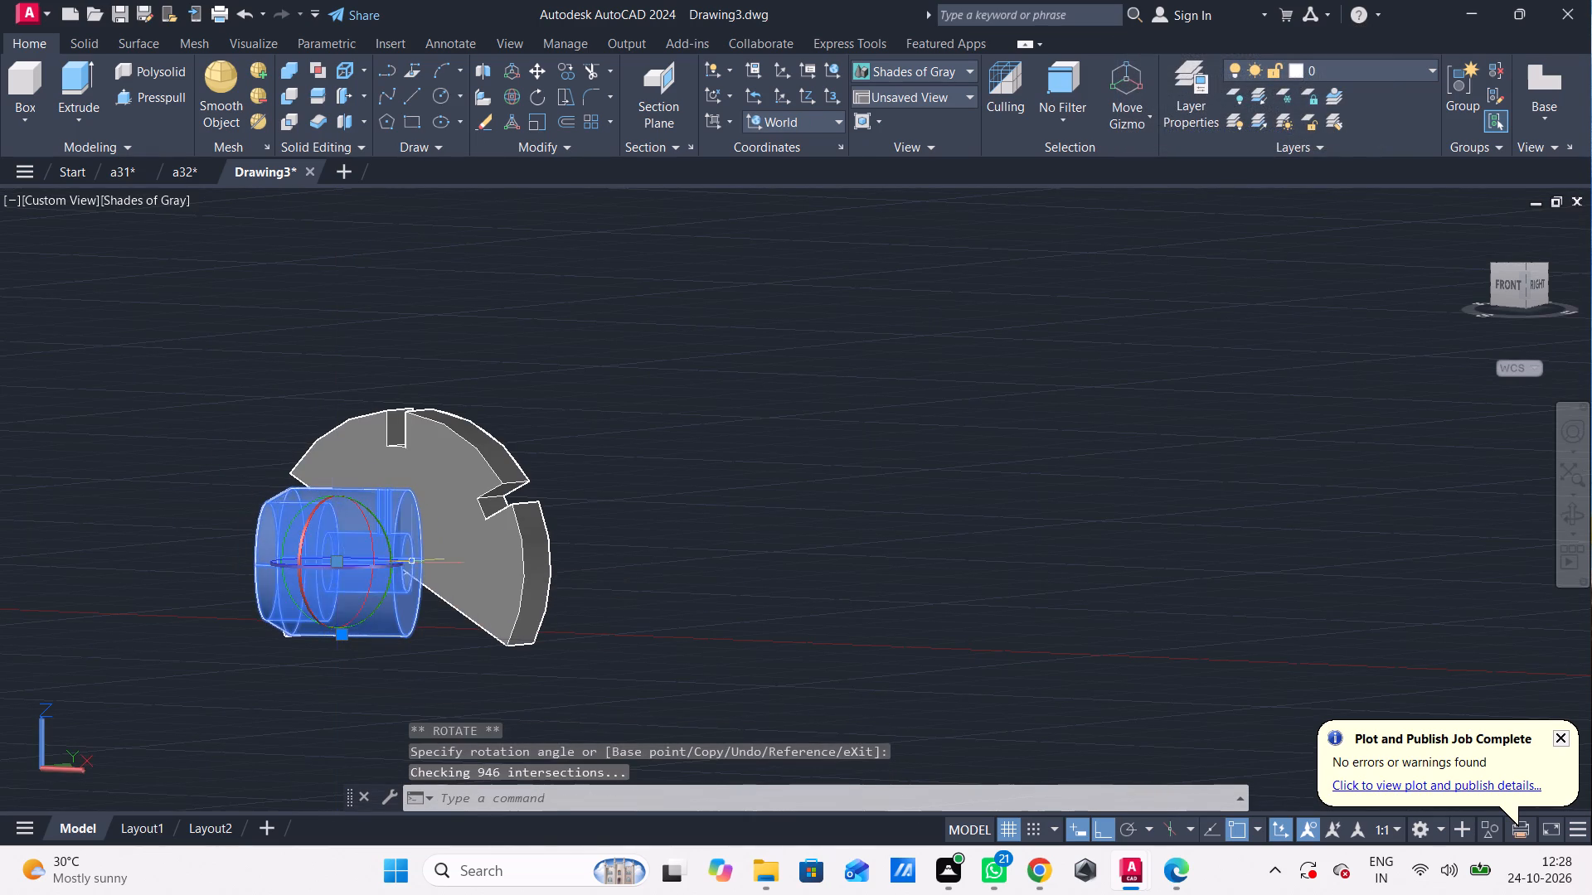
left_click(312, 563)
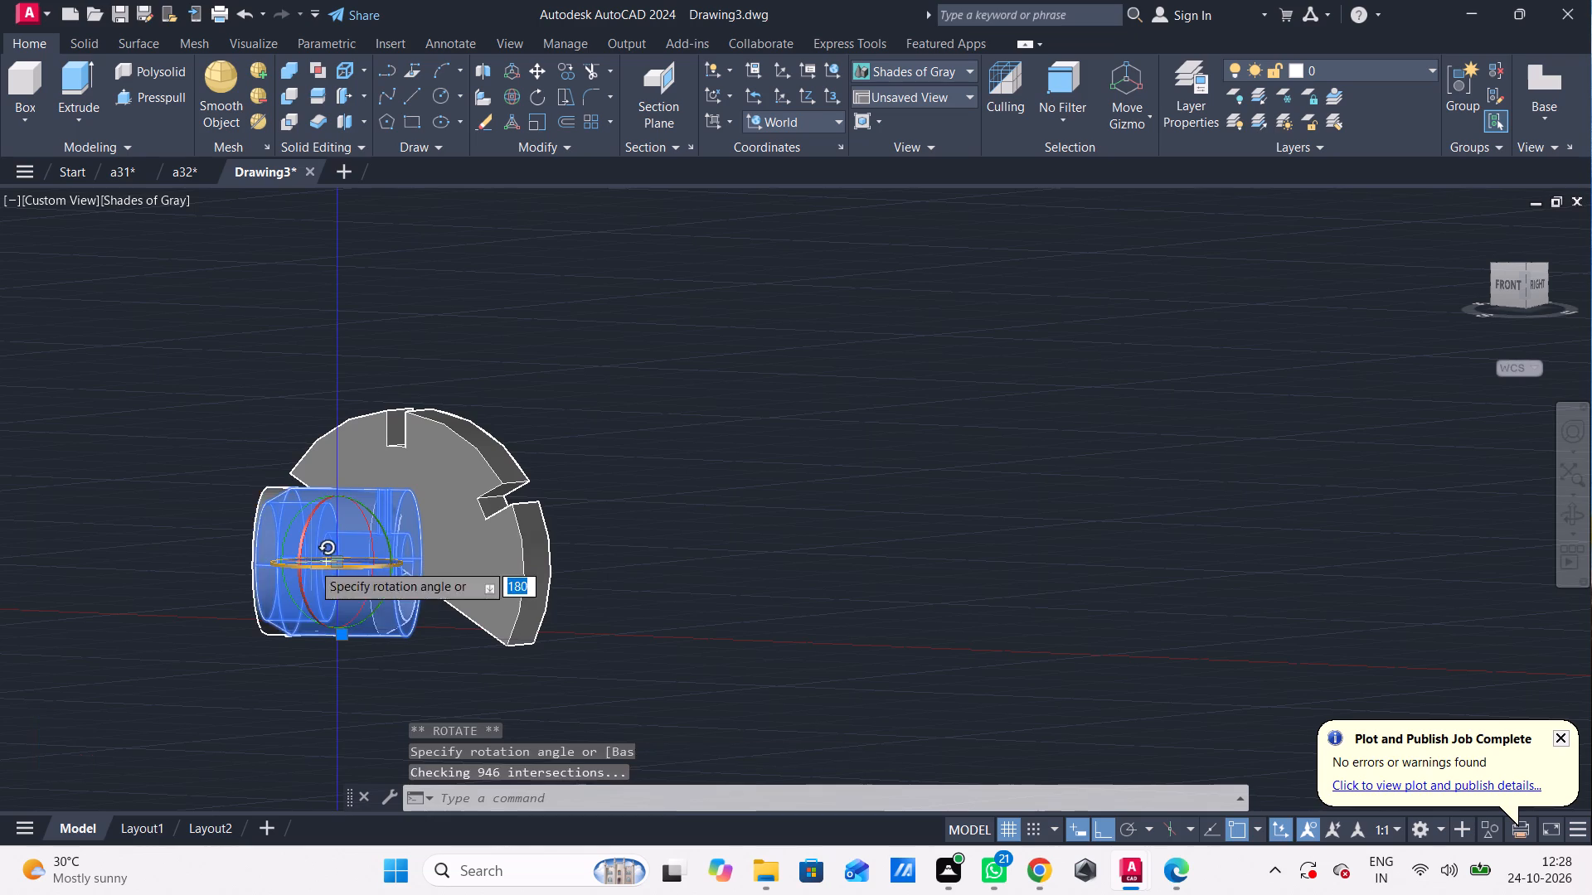
left_click(409, 564)
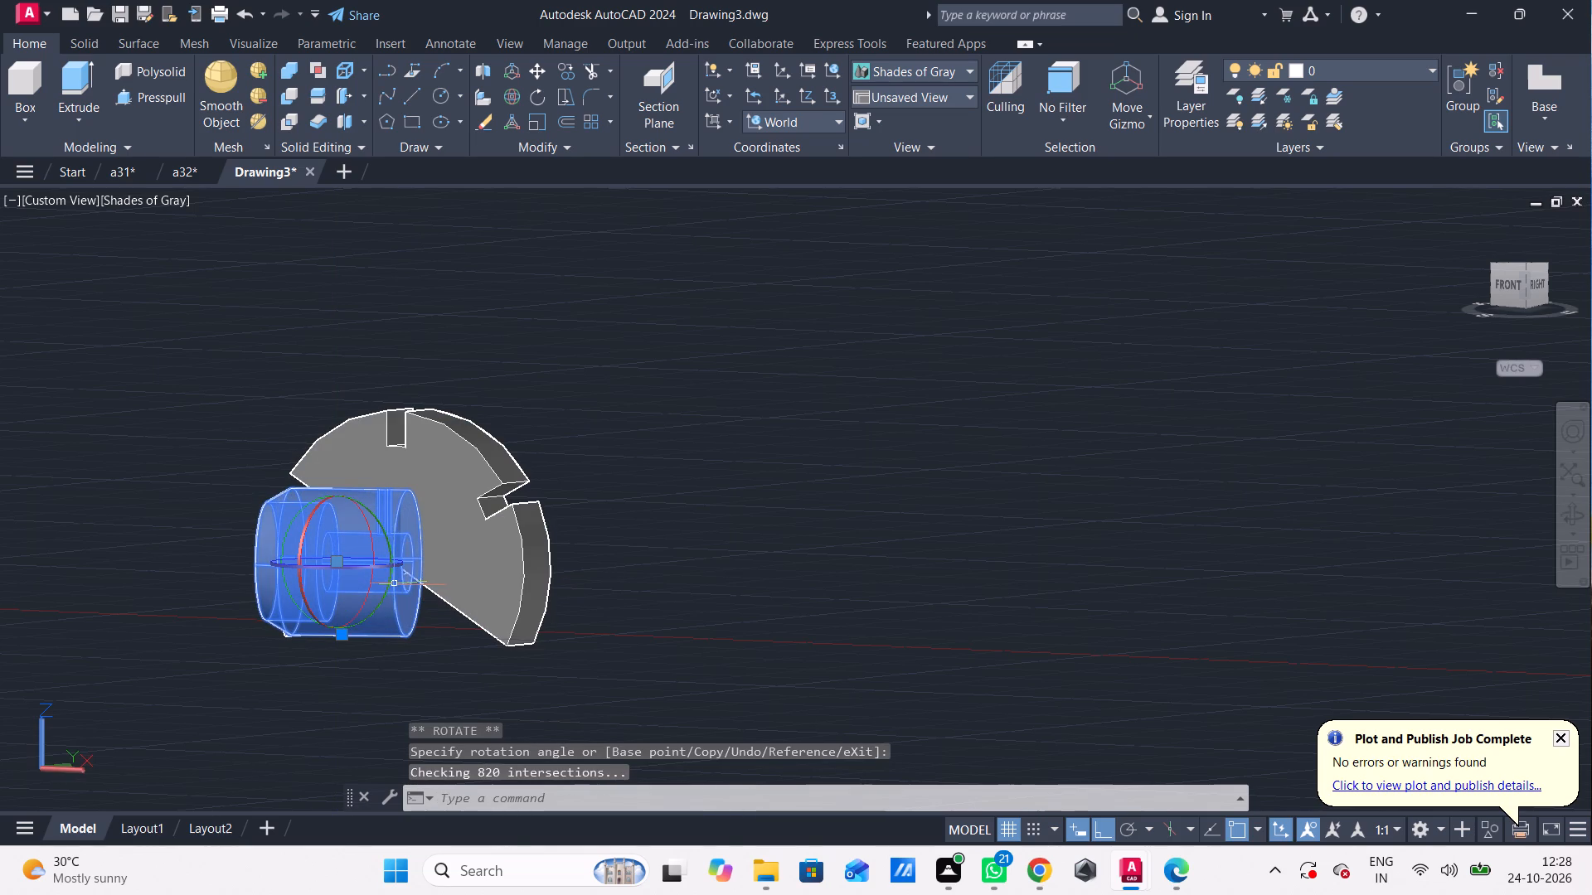
key("Escape")
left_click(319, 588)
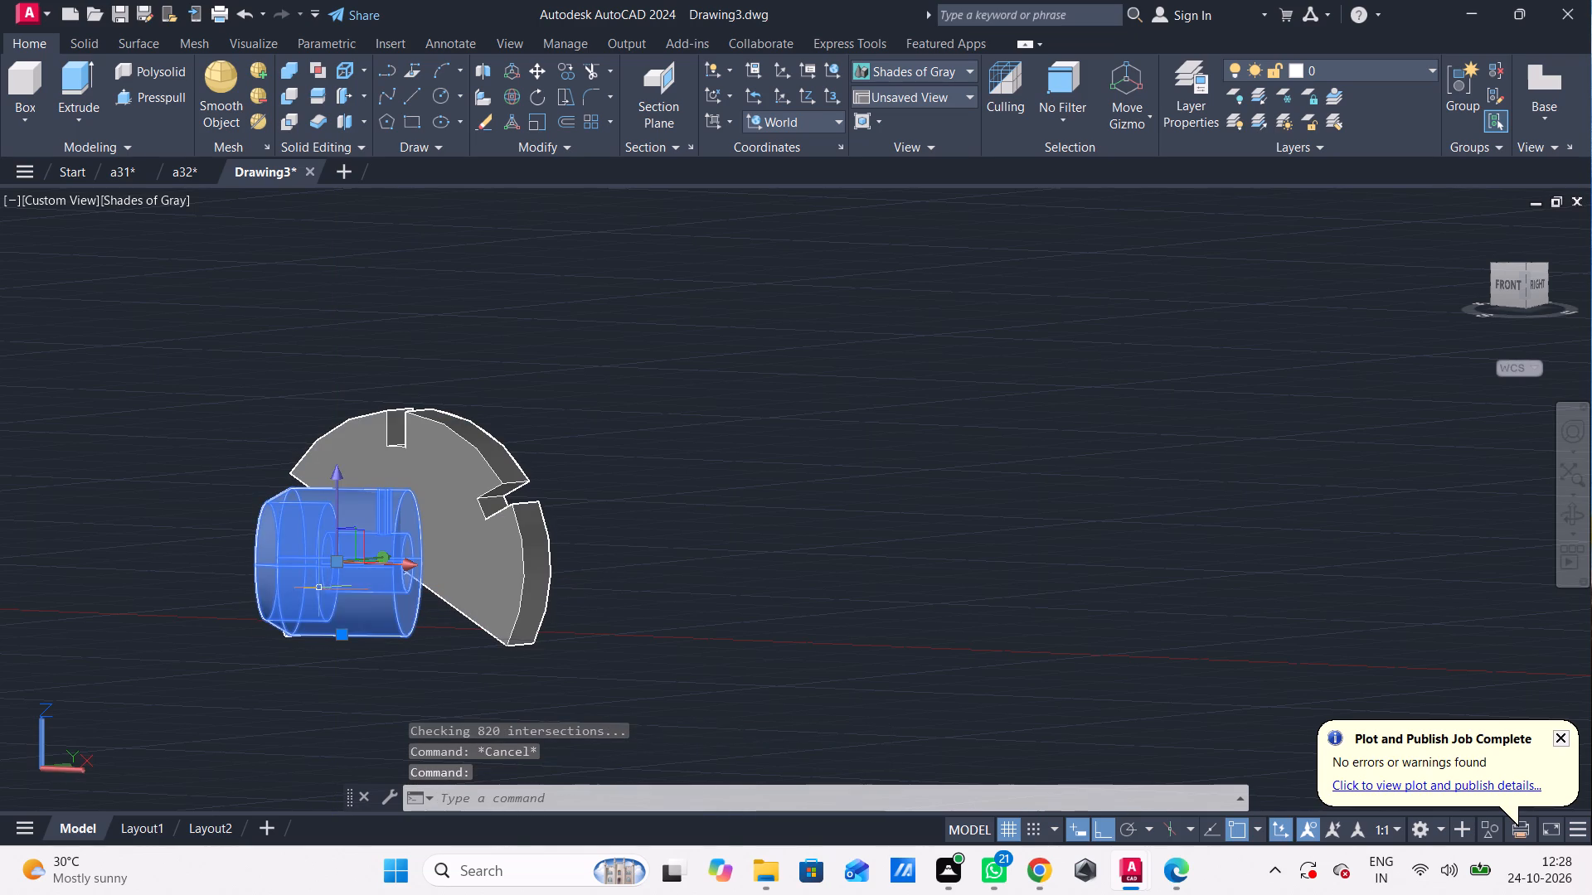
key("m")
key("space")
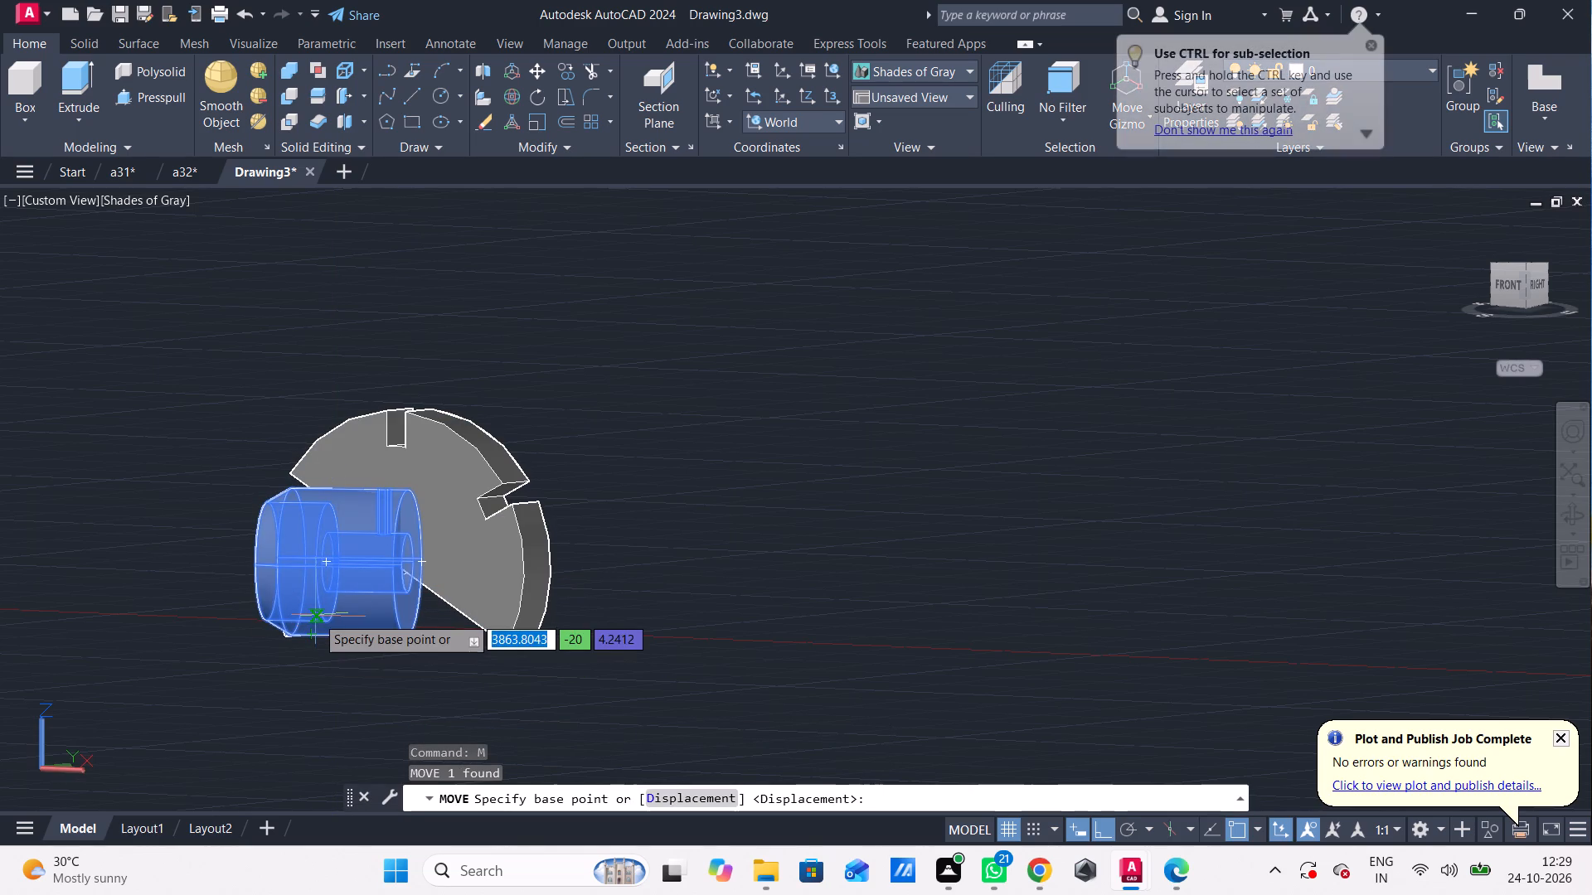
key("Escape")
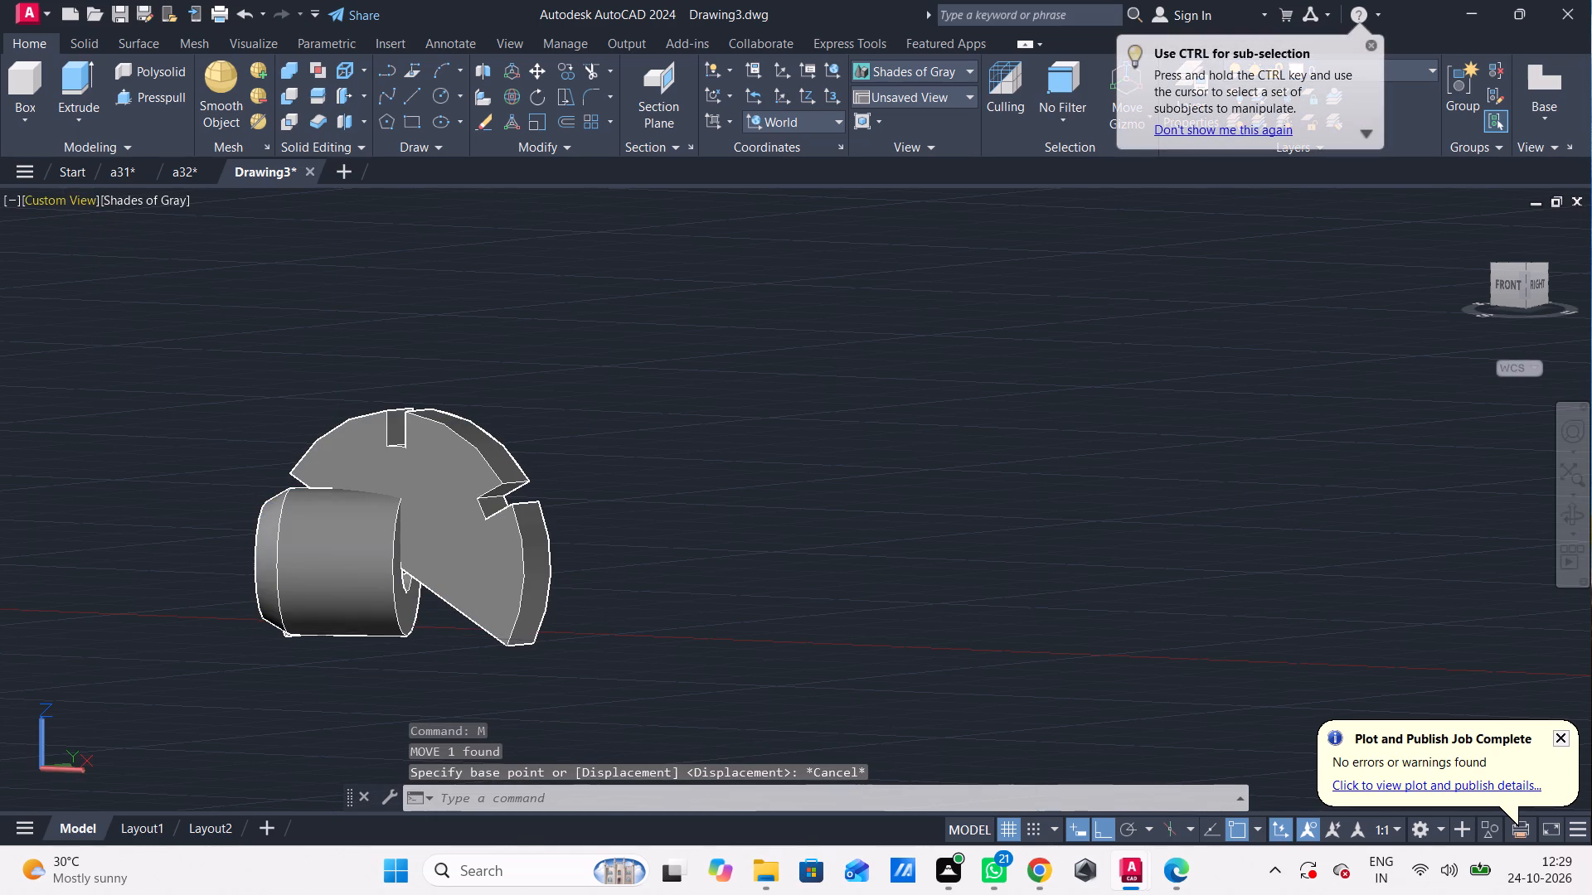
Switch to the Front view and move the revolved solid horizontally away from the slotted disc so they stand apart.
left_click(65, 201)
left_click(118, 335)
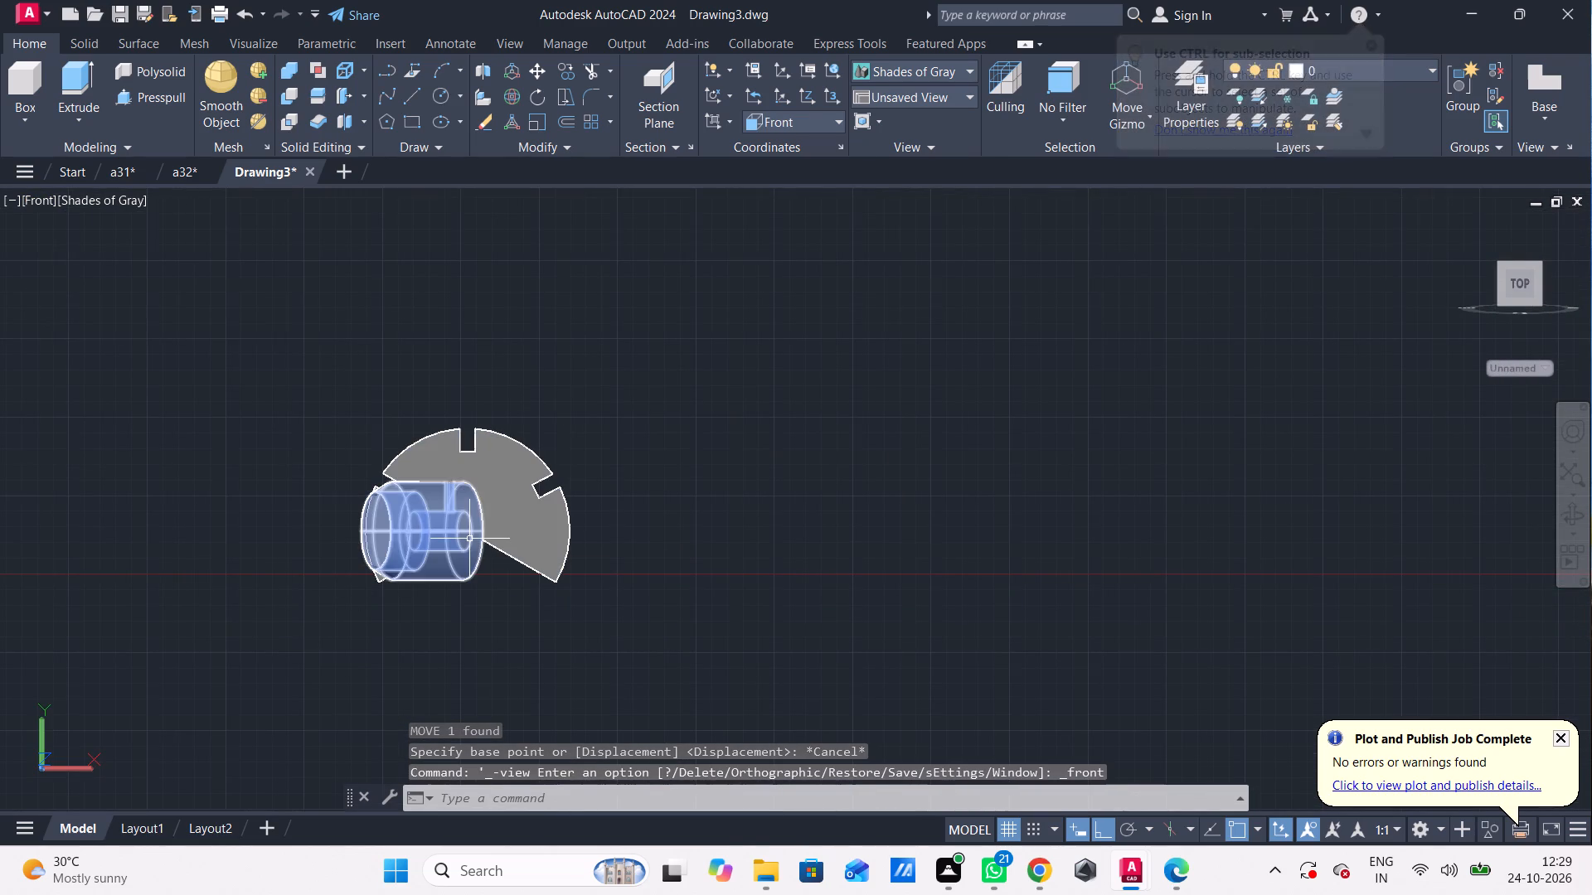
left_click(470, 539)
key("m")
key("space")
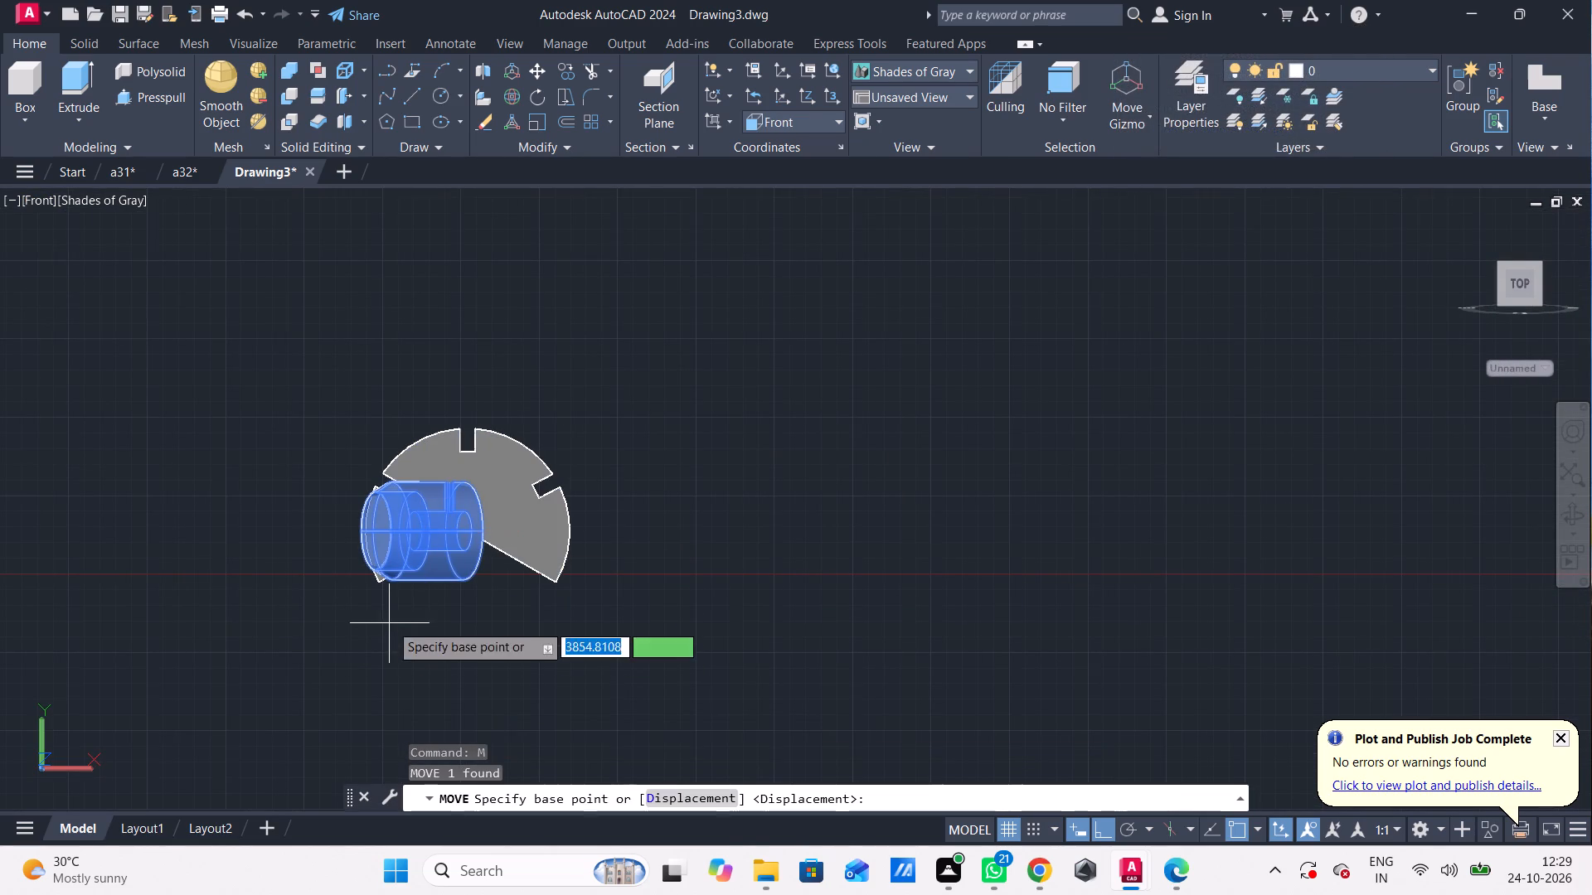
left_click(451, 538)
left_click(878, 606)
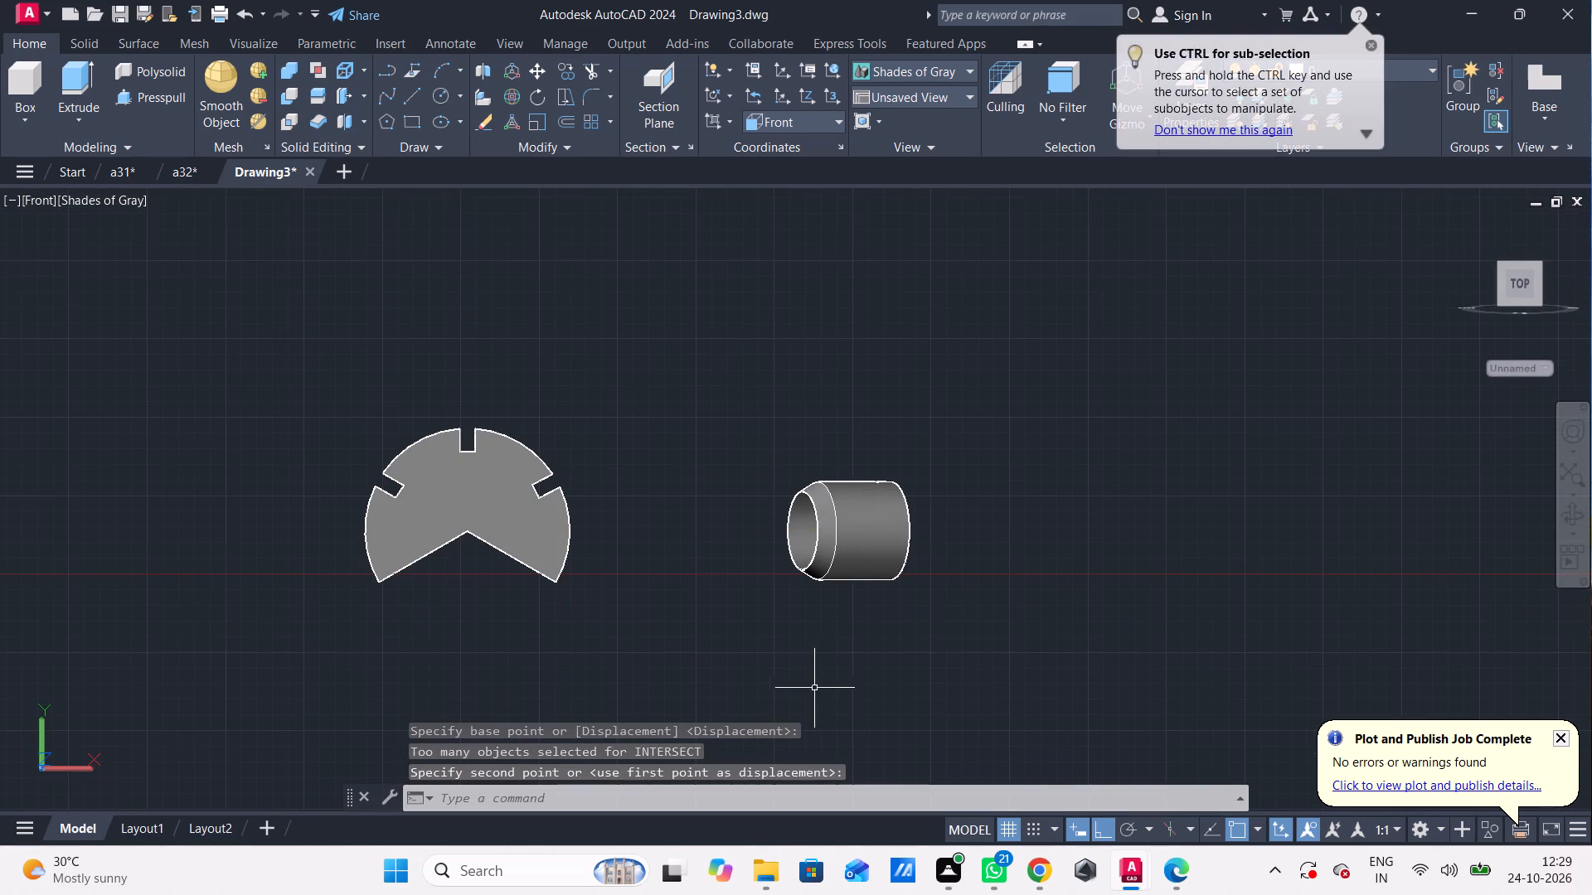
key("Escape")
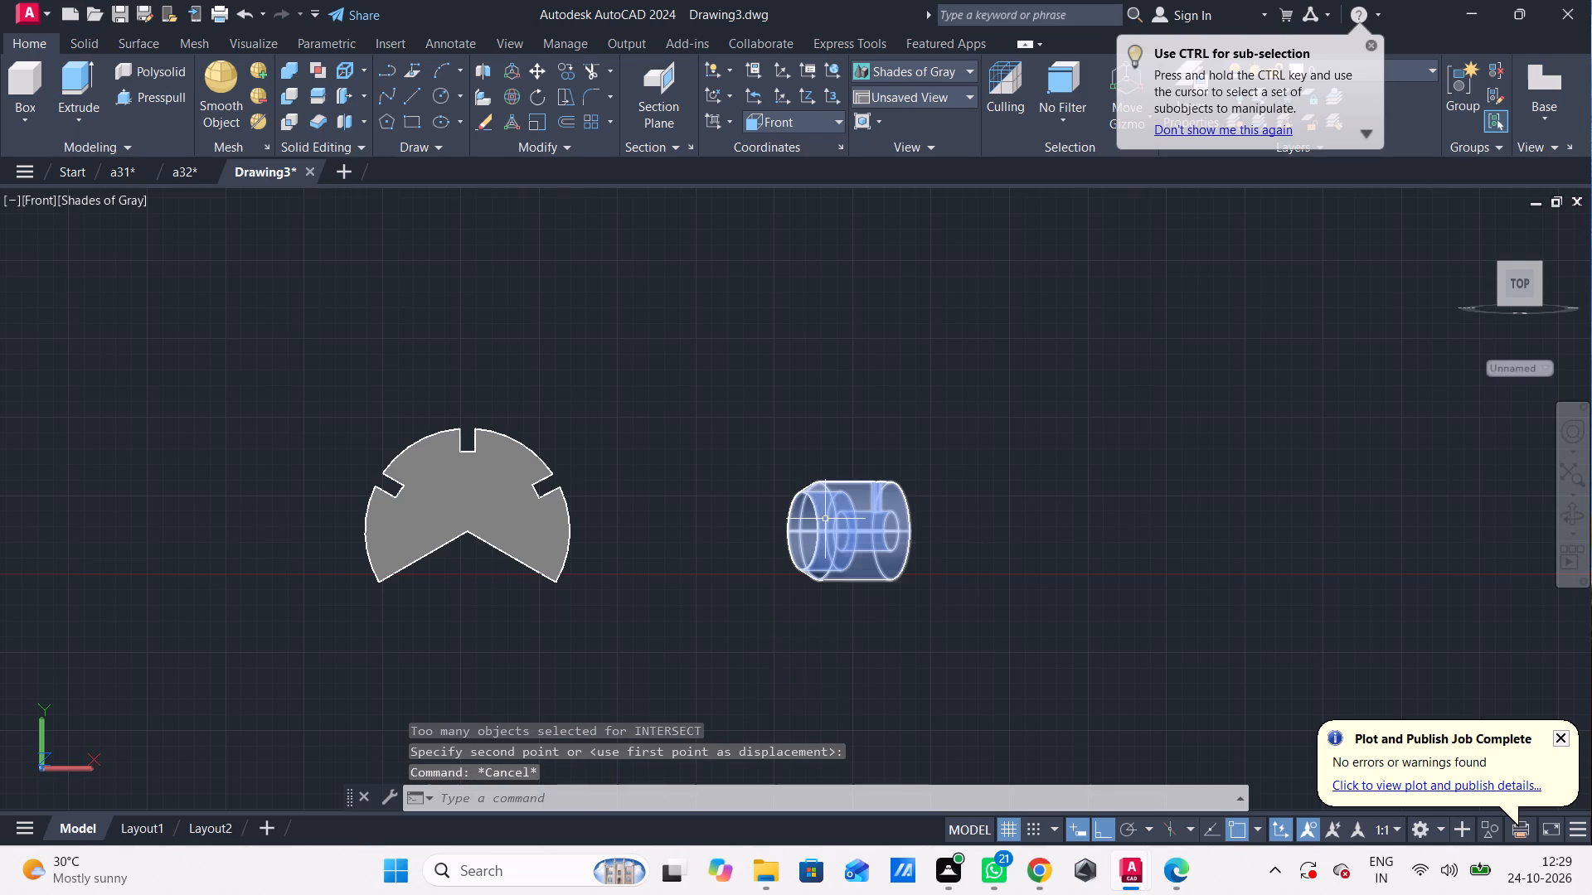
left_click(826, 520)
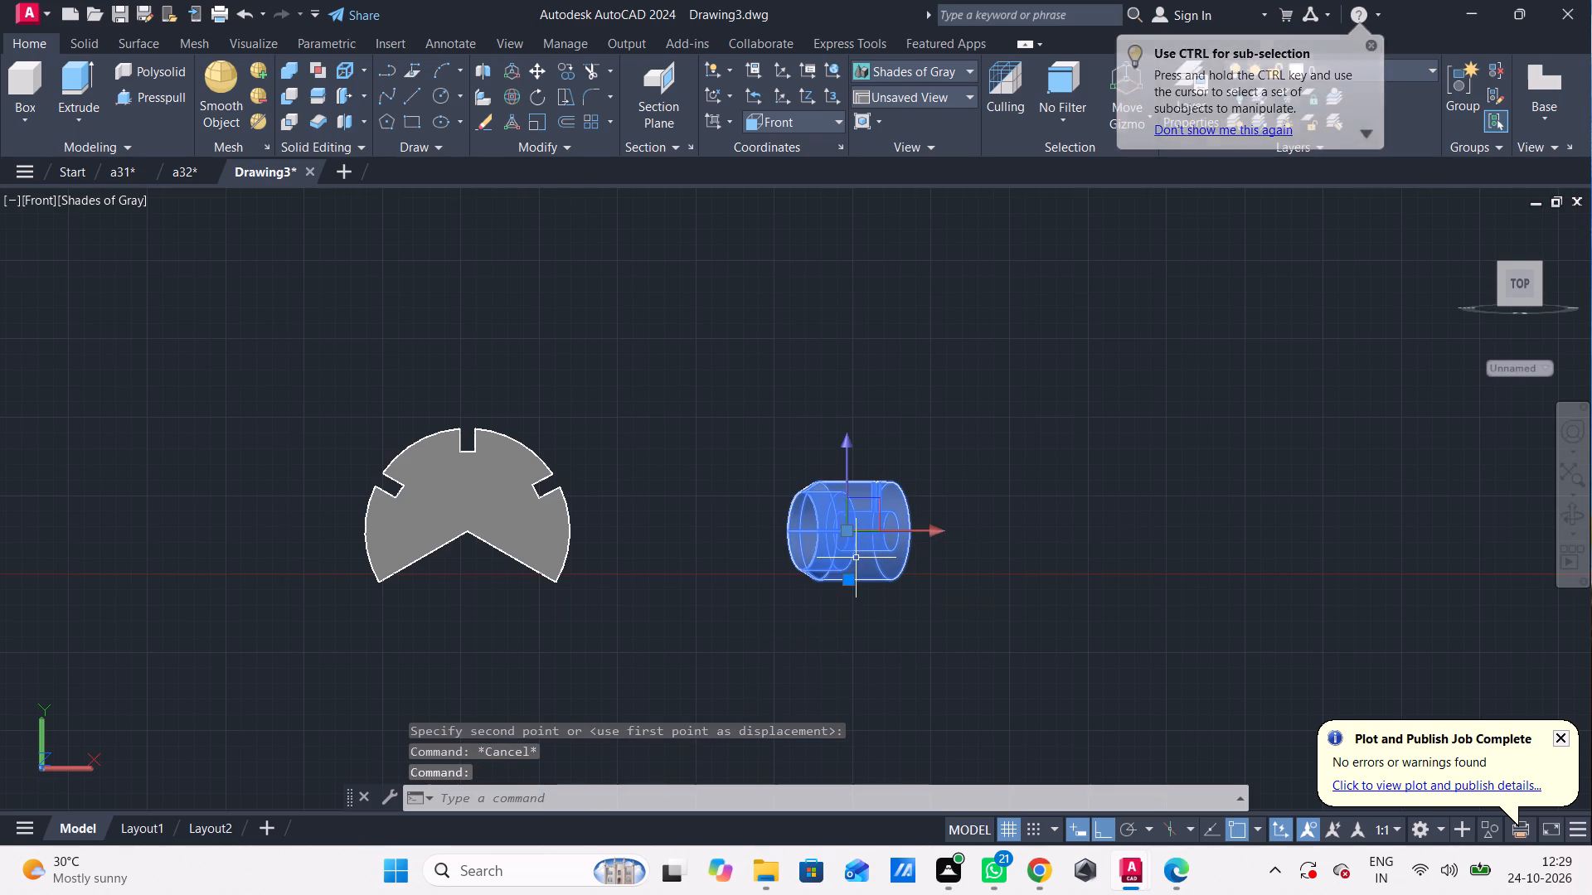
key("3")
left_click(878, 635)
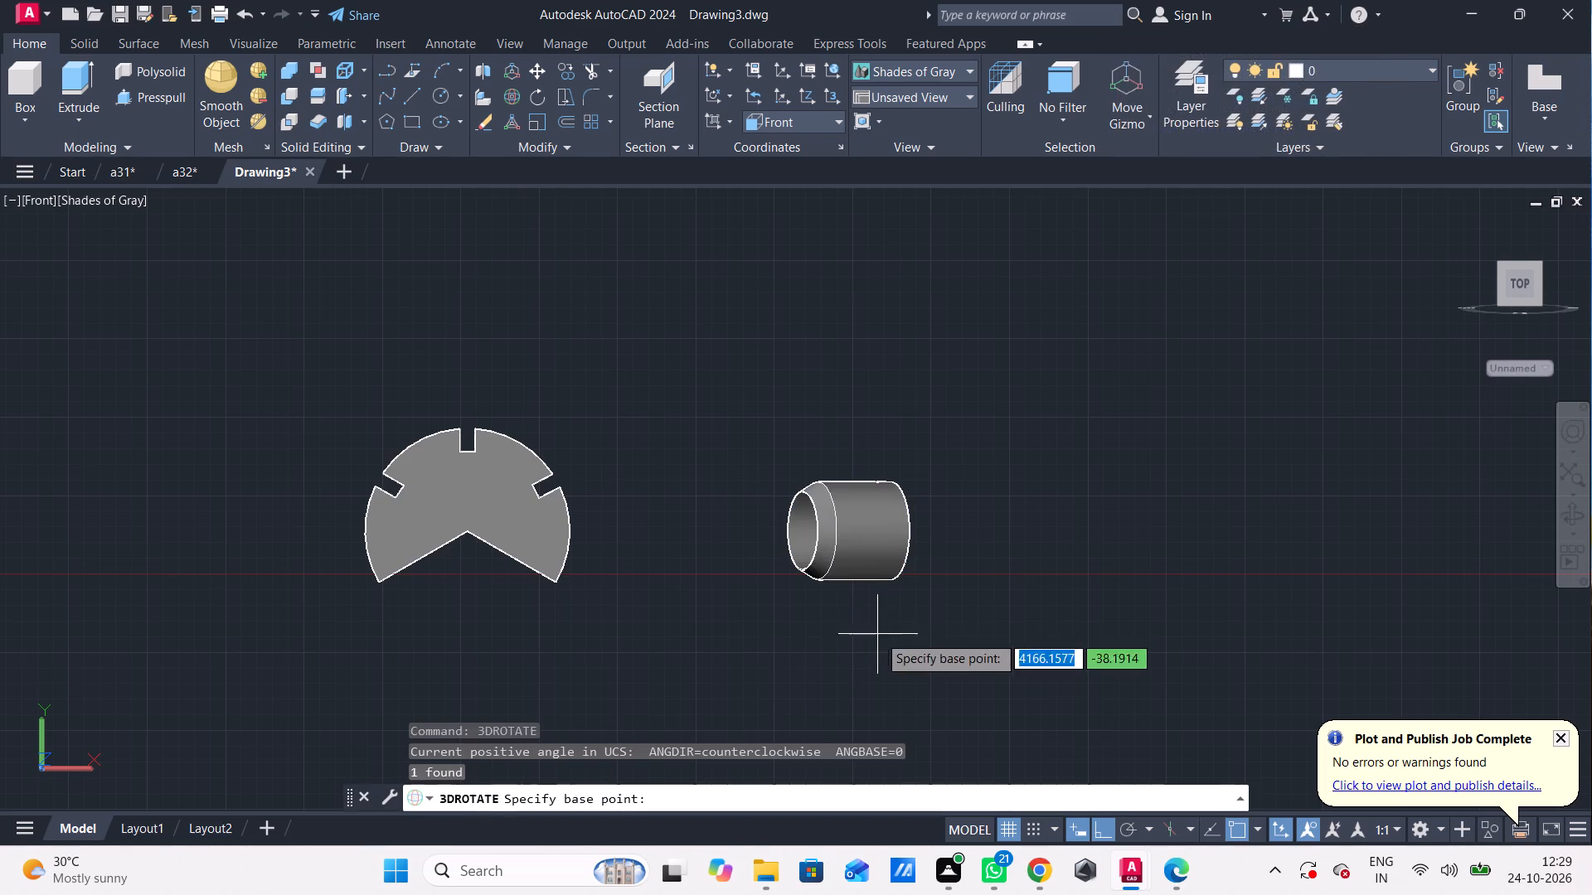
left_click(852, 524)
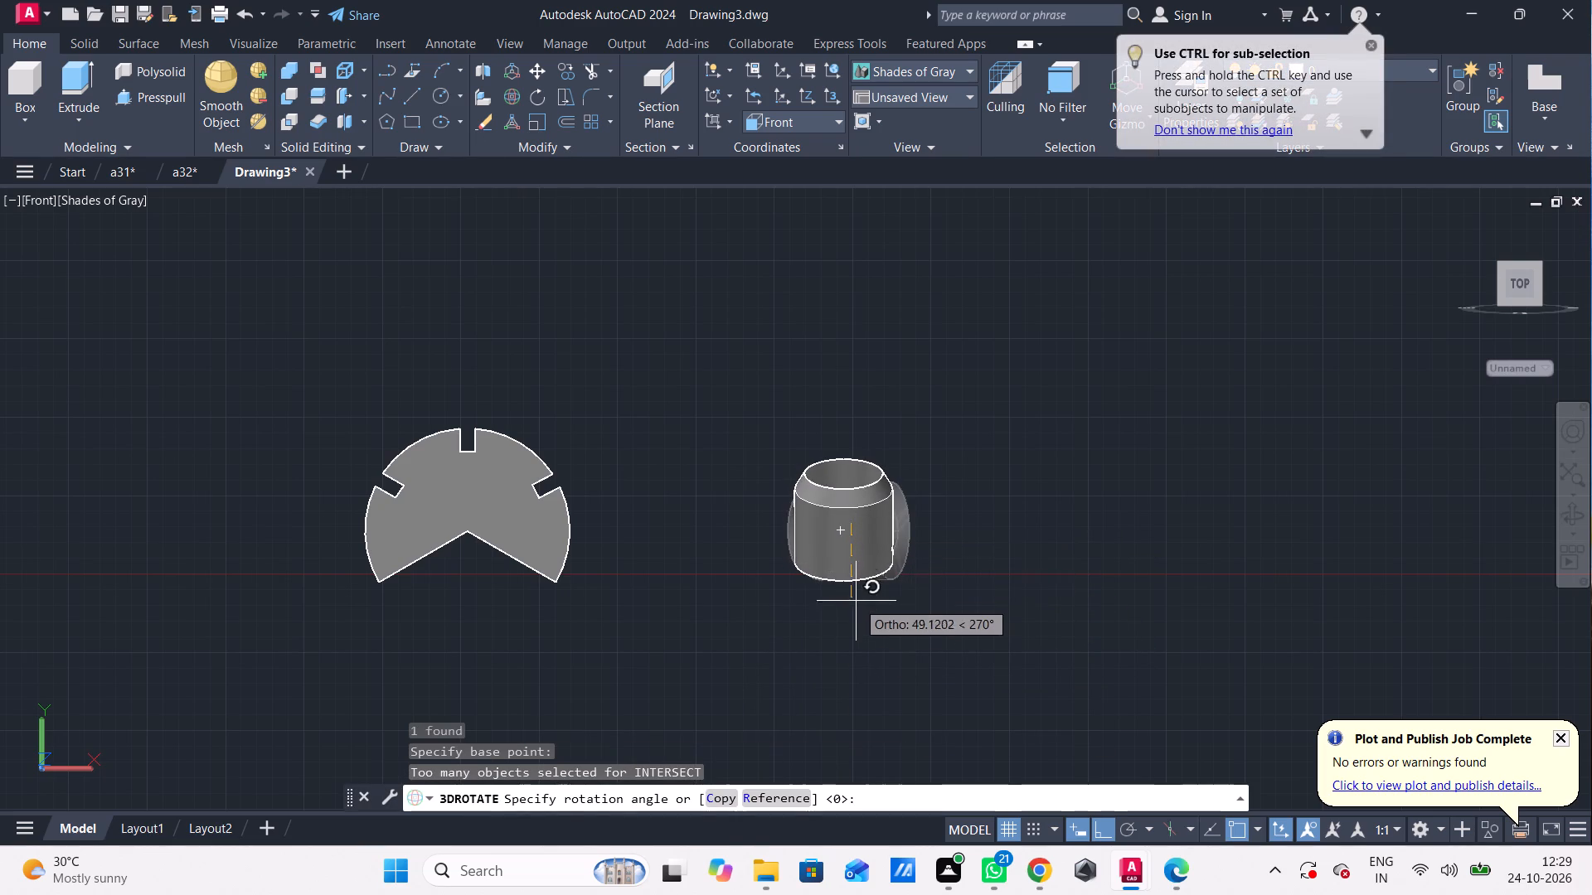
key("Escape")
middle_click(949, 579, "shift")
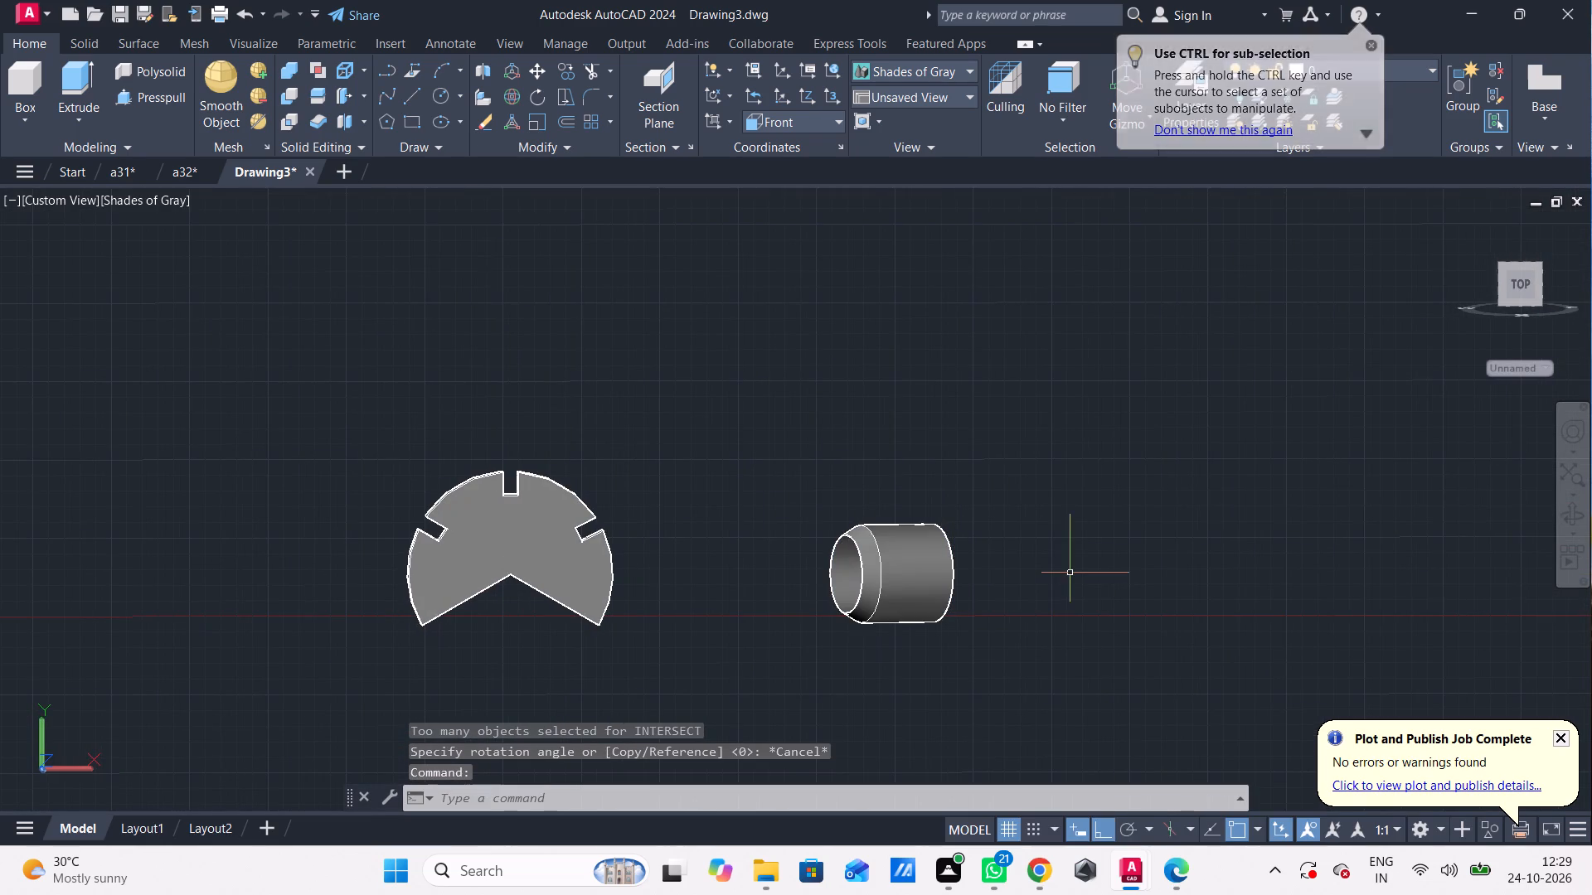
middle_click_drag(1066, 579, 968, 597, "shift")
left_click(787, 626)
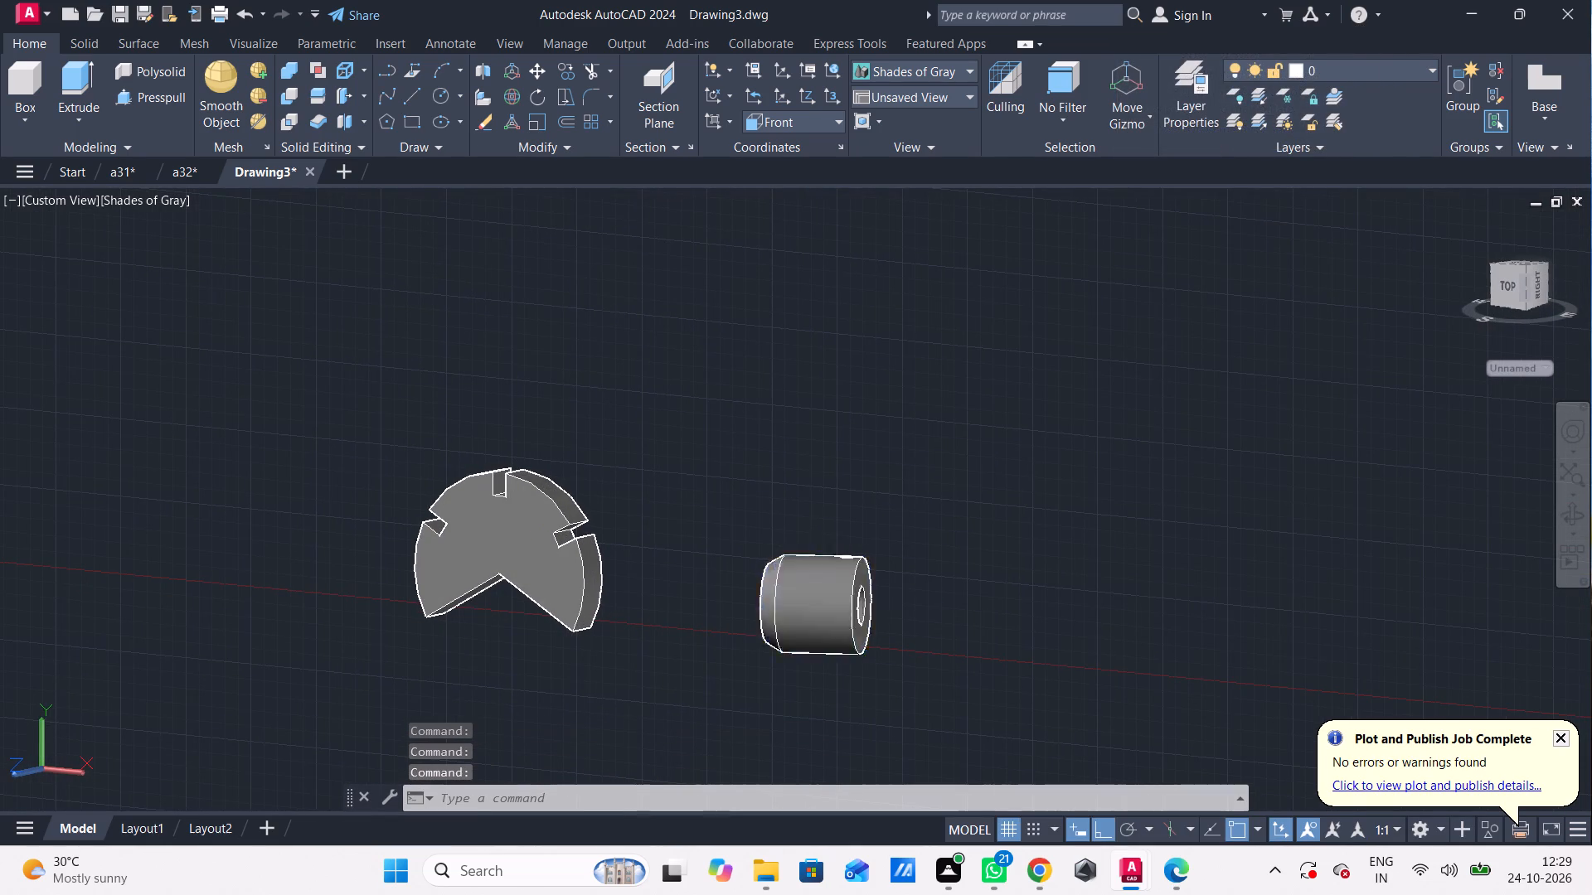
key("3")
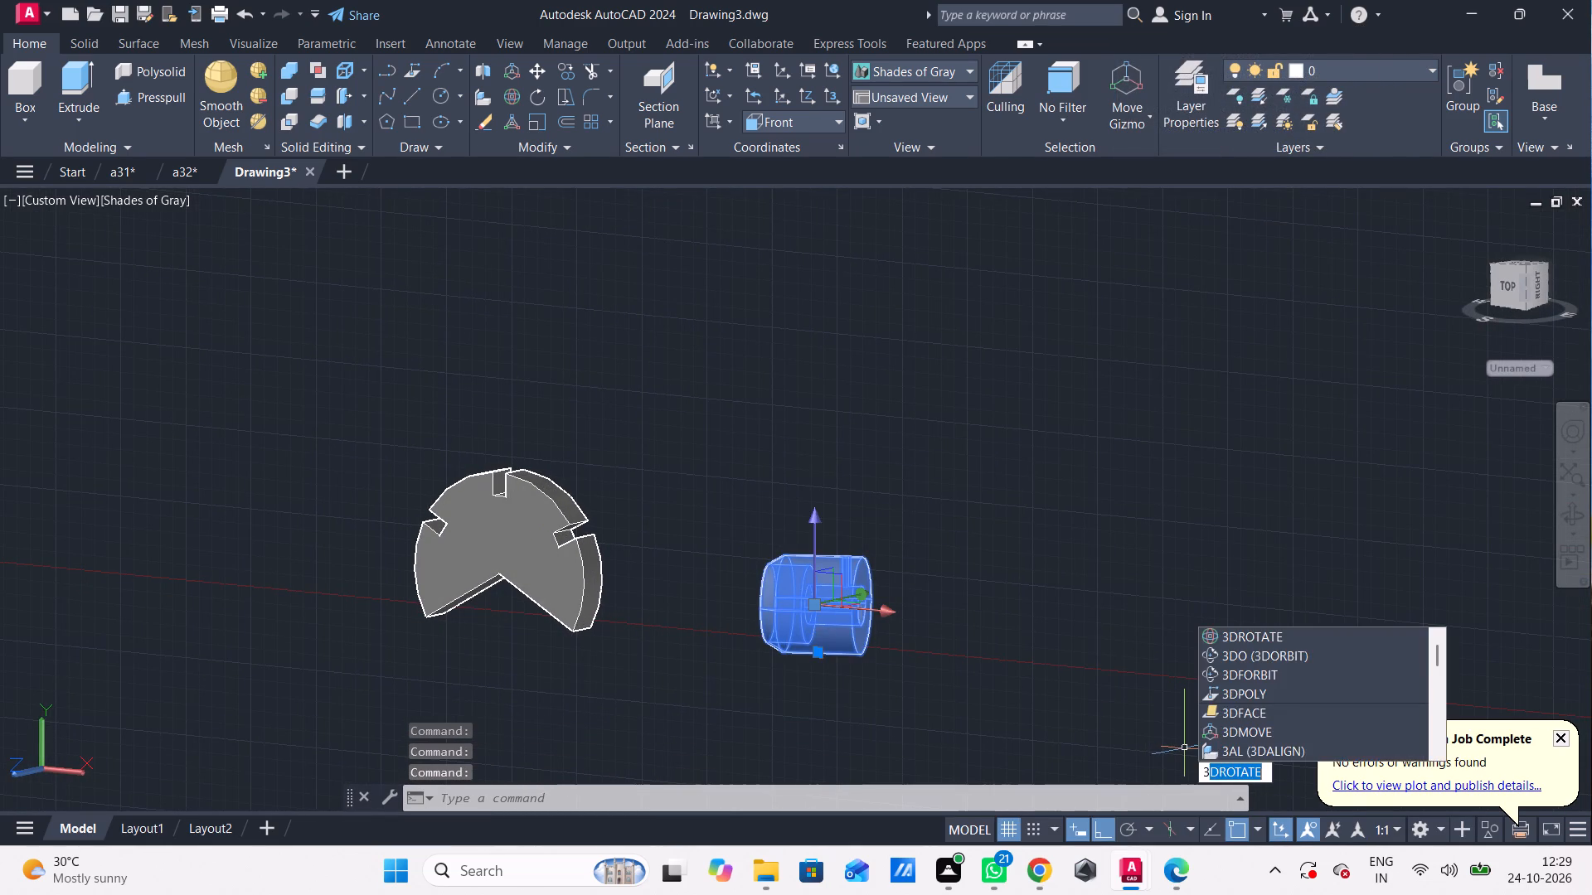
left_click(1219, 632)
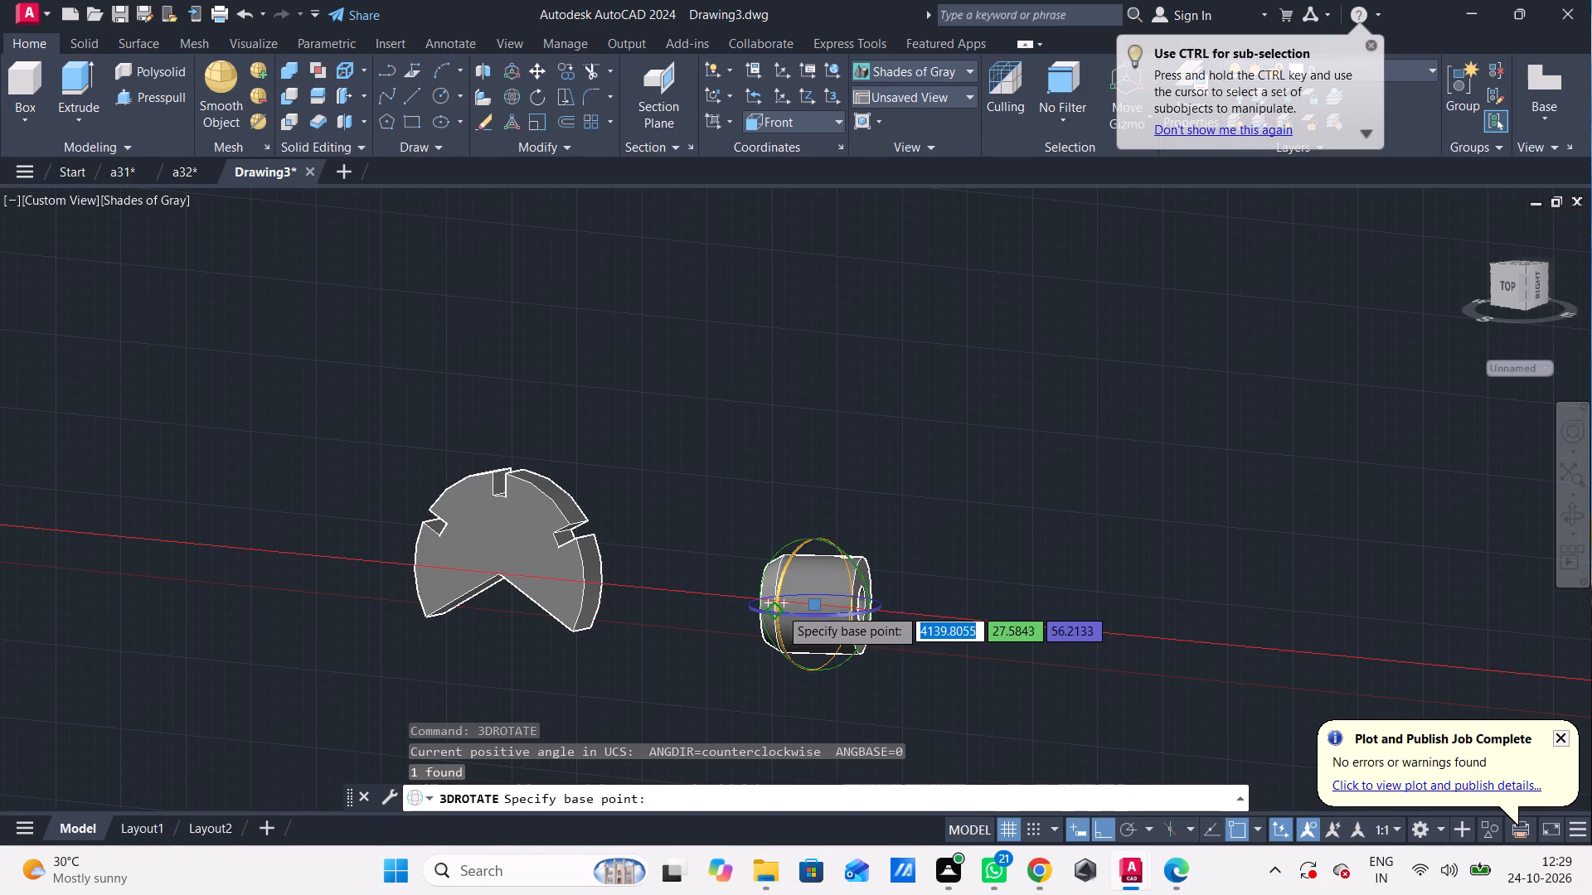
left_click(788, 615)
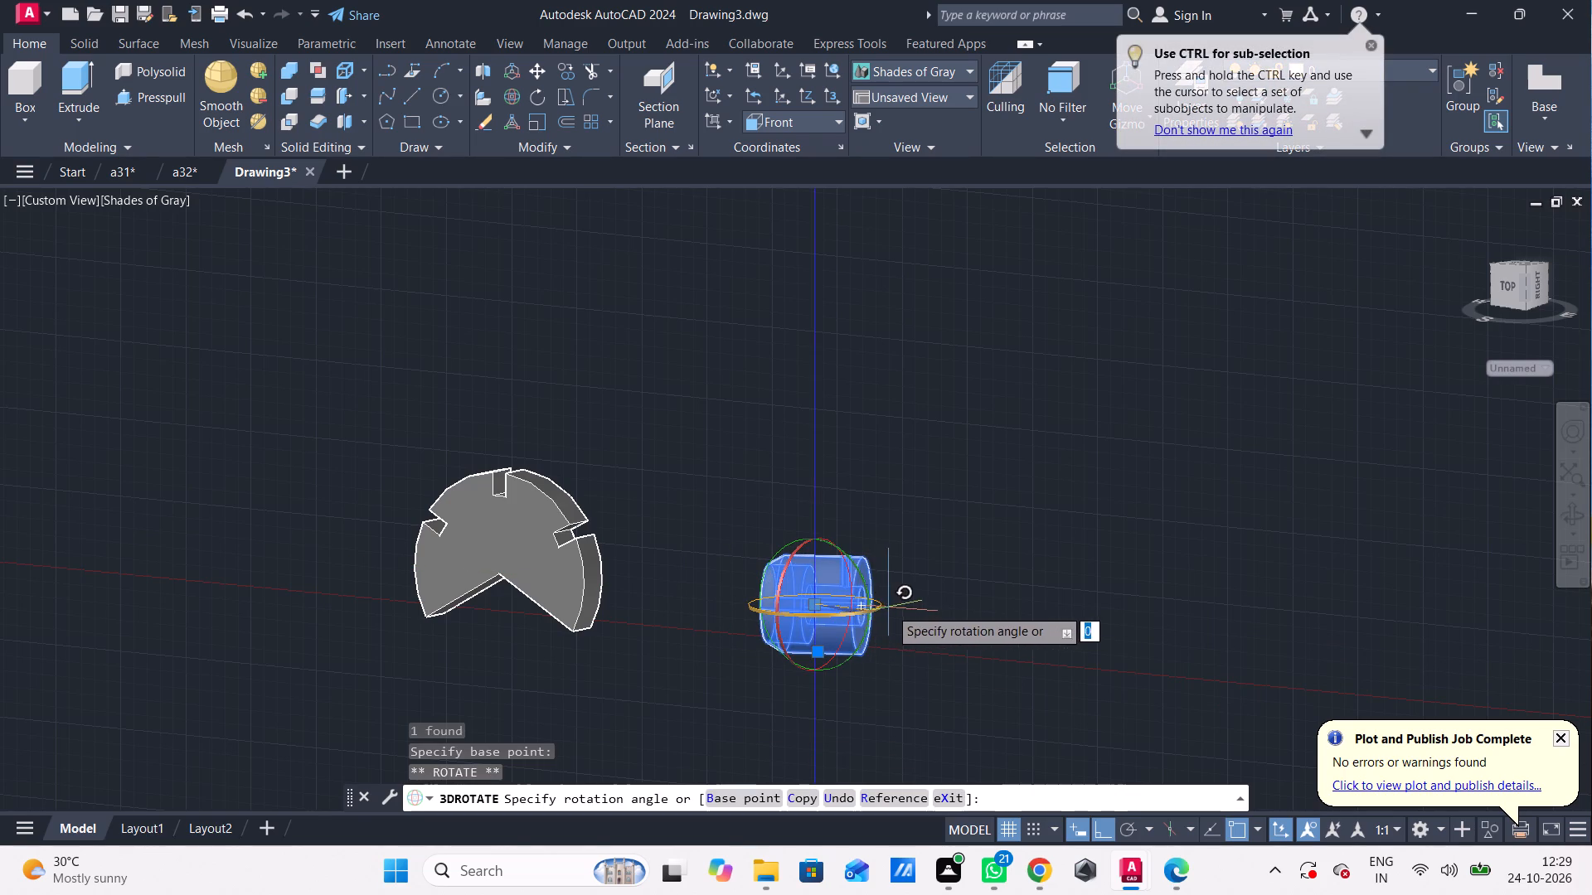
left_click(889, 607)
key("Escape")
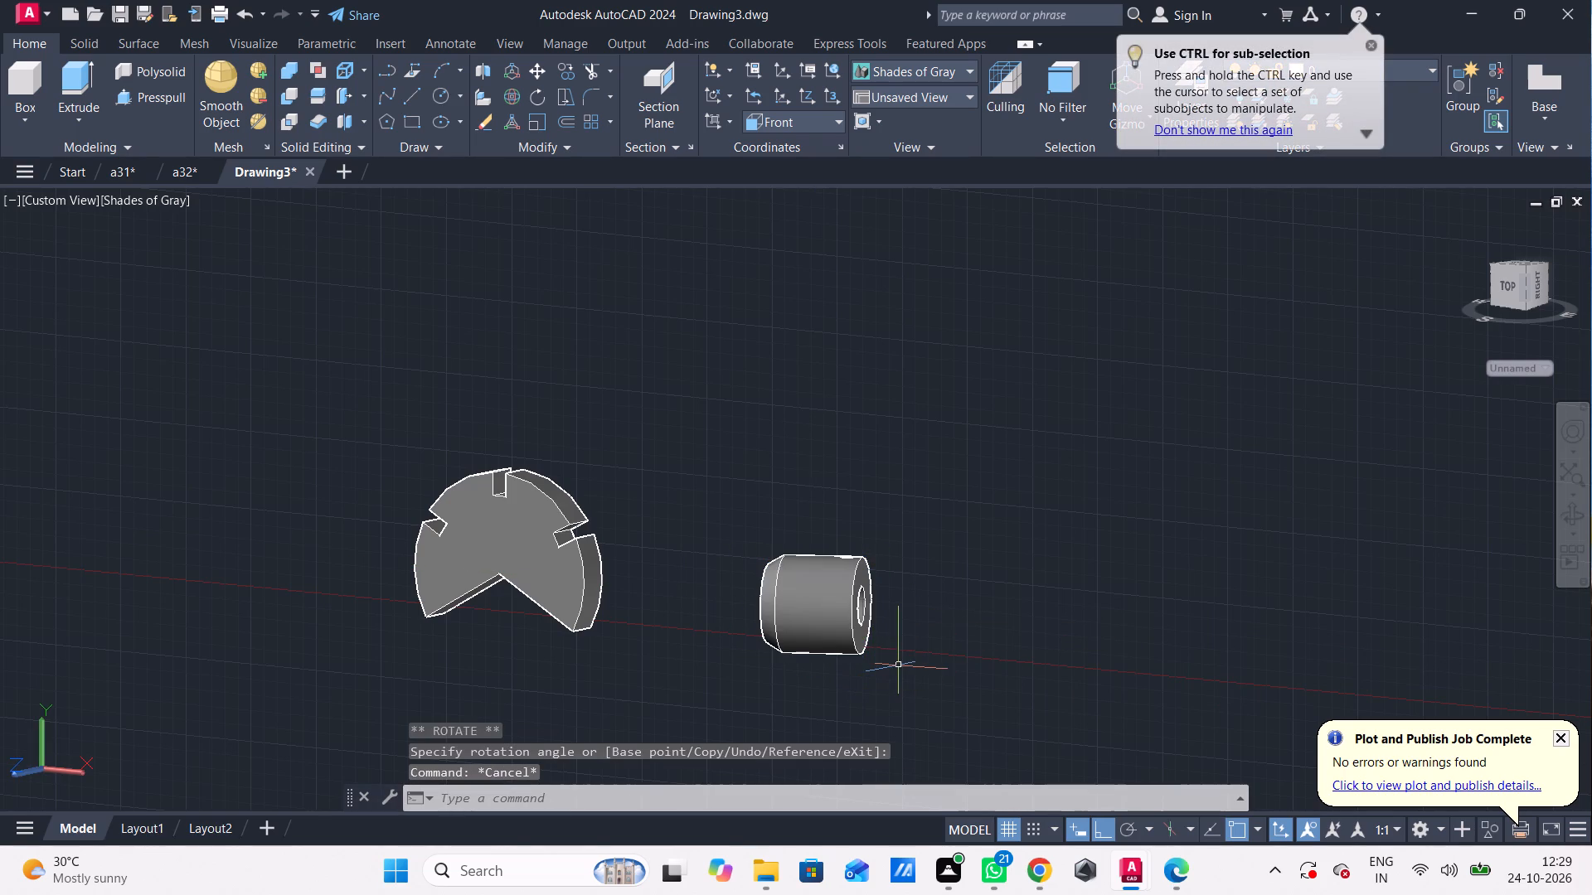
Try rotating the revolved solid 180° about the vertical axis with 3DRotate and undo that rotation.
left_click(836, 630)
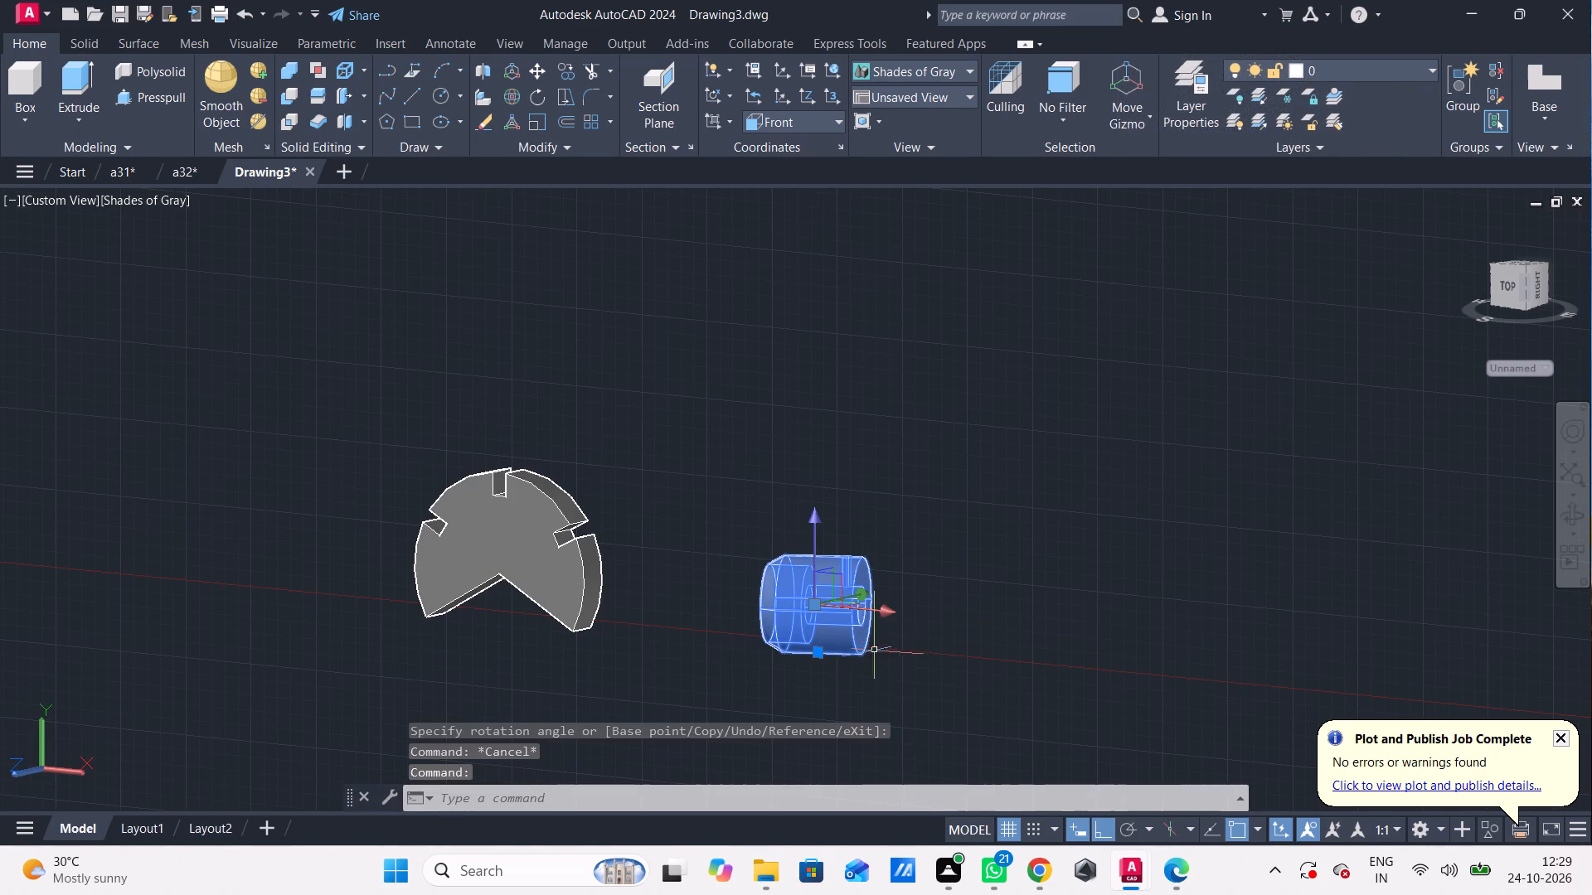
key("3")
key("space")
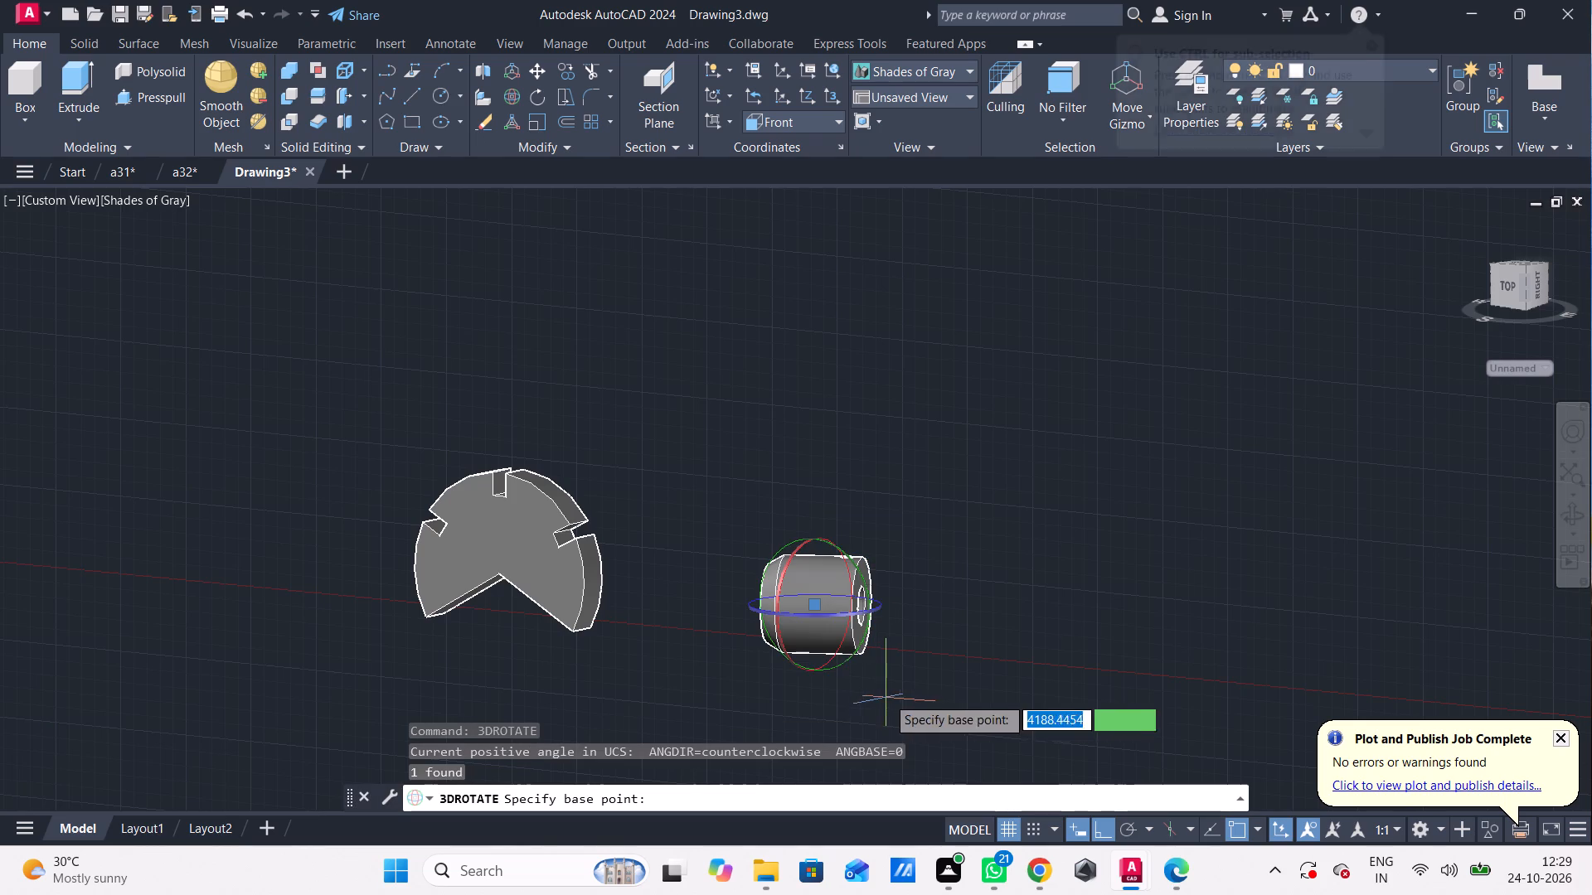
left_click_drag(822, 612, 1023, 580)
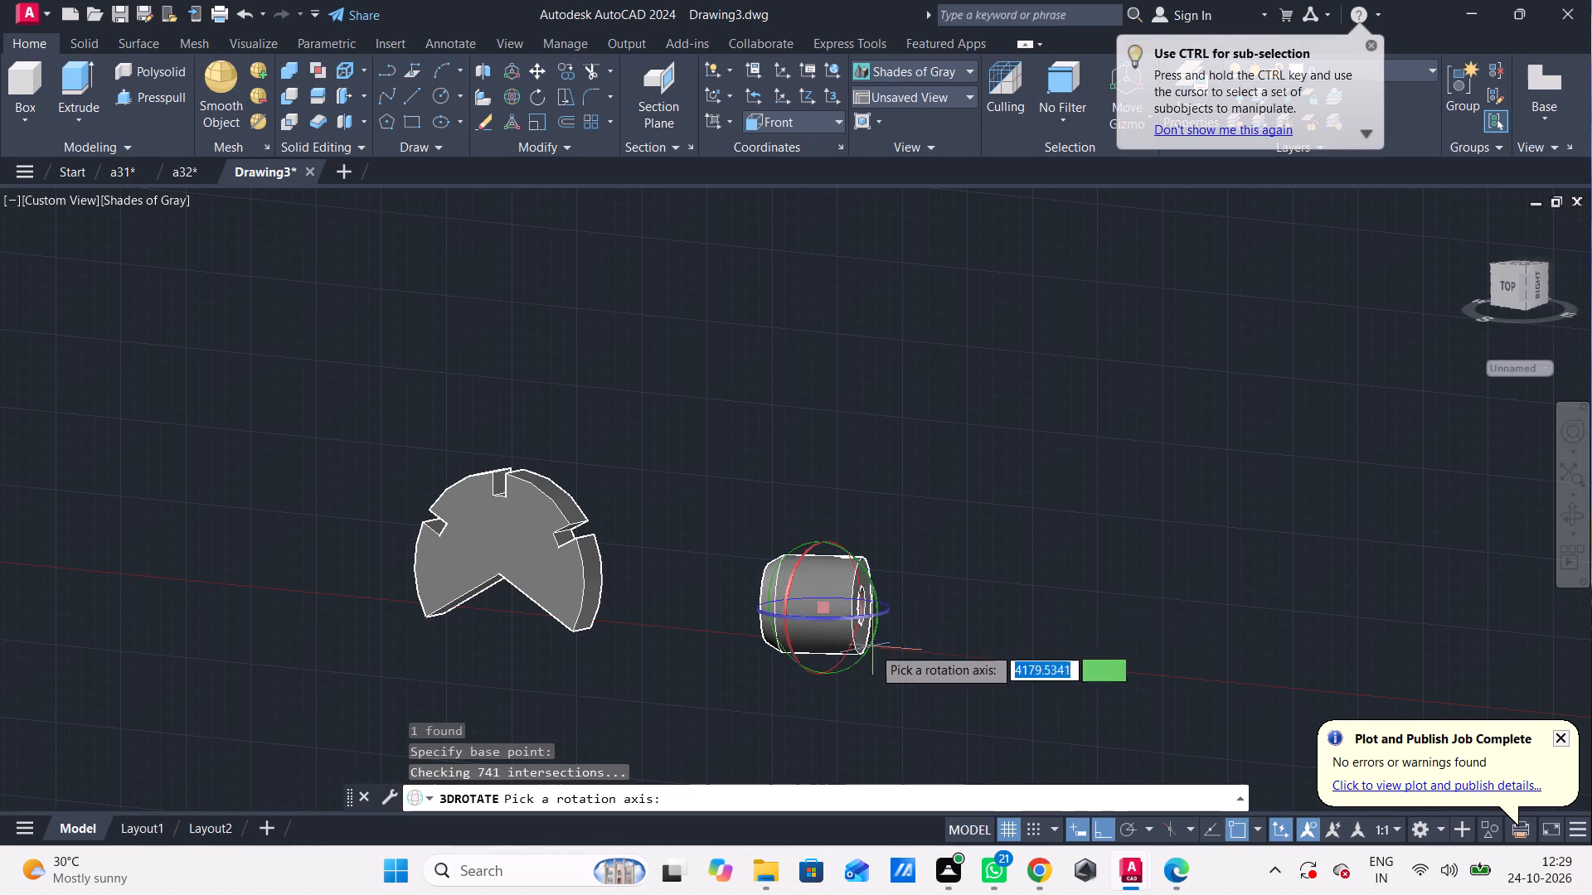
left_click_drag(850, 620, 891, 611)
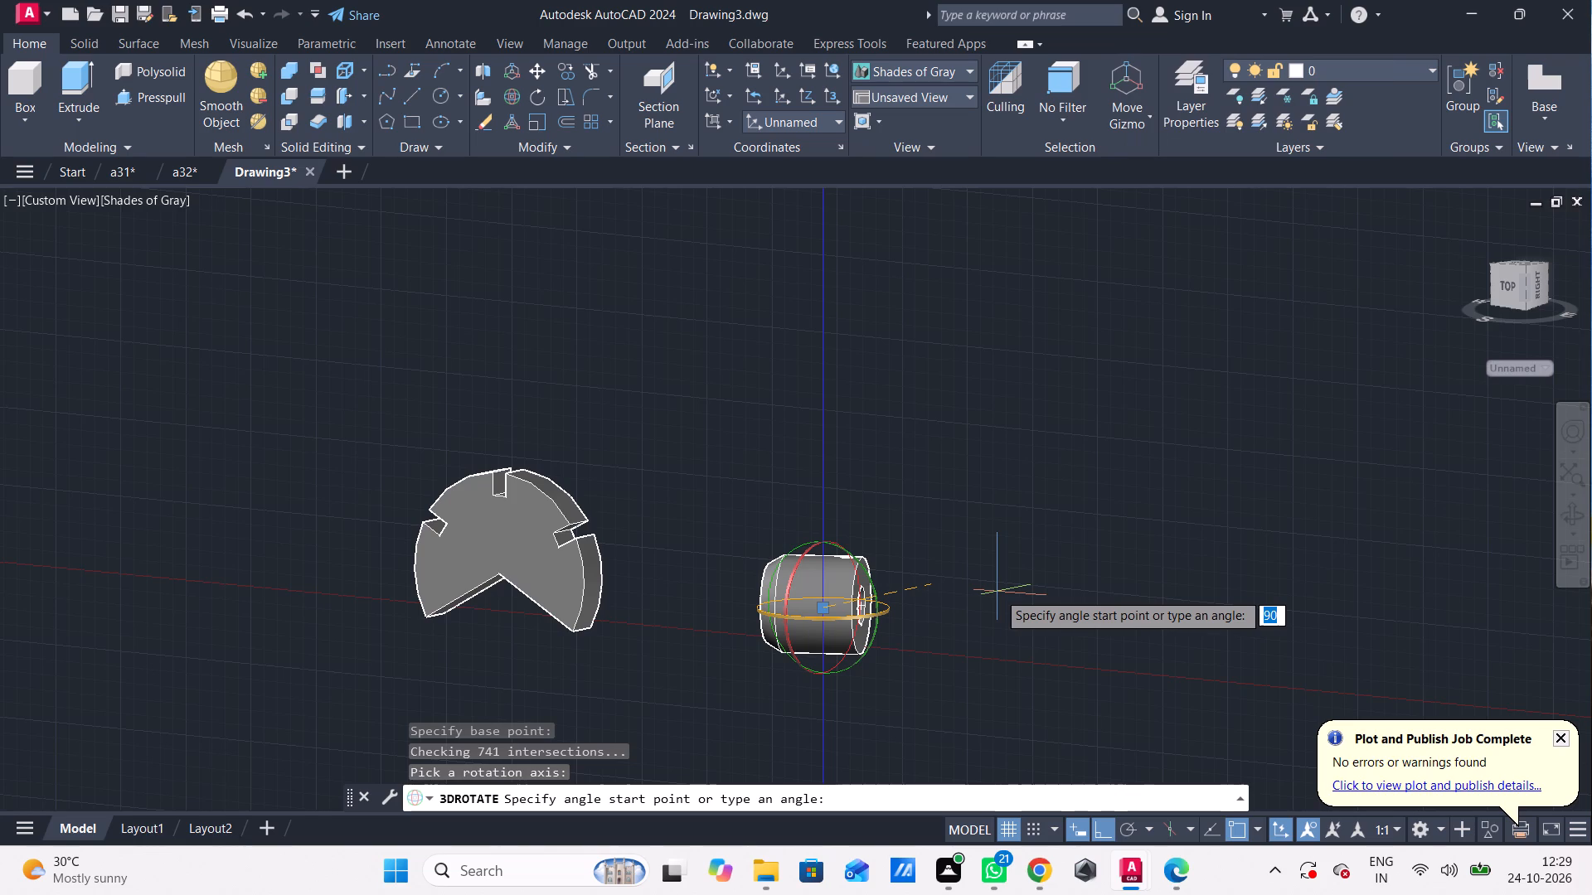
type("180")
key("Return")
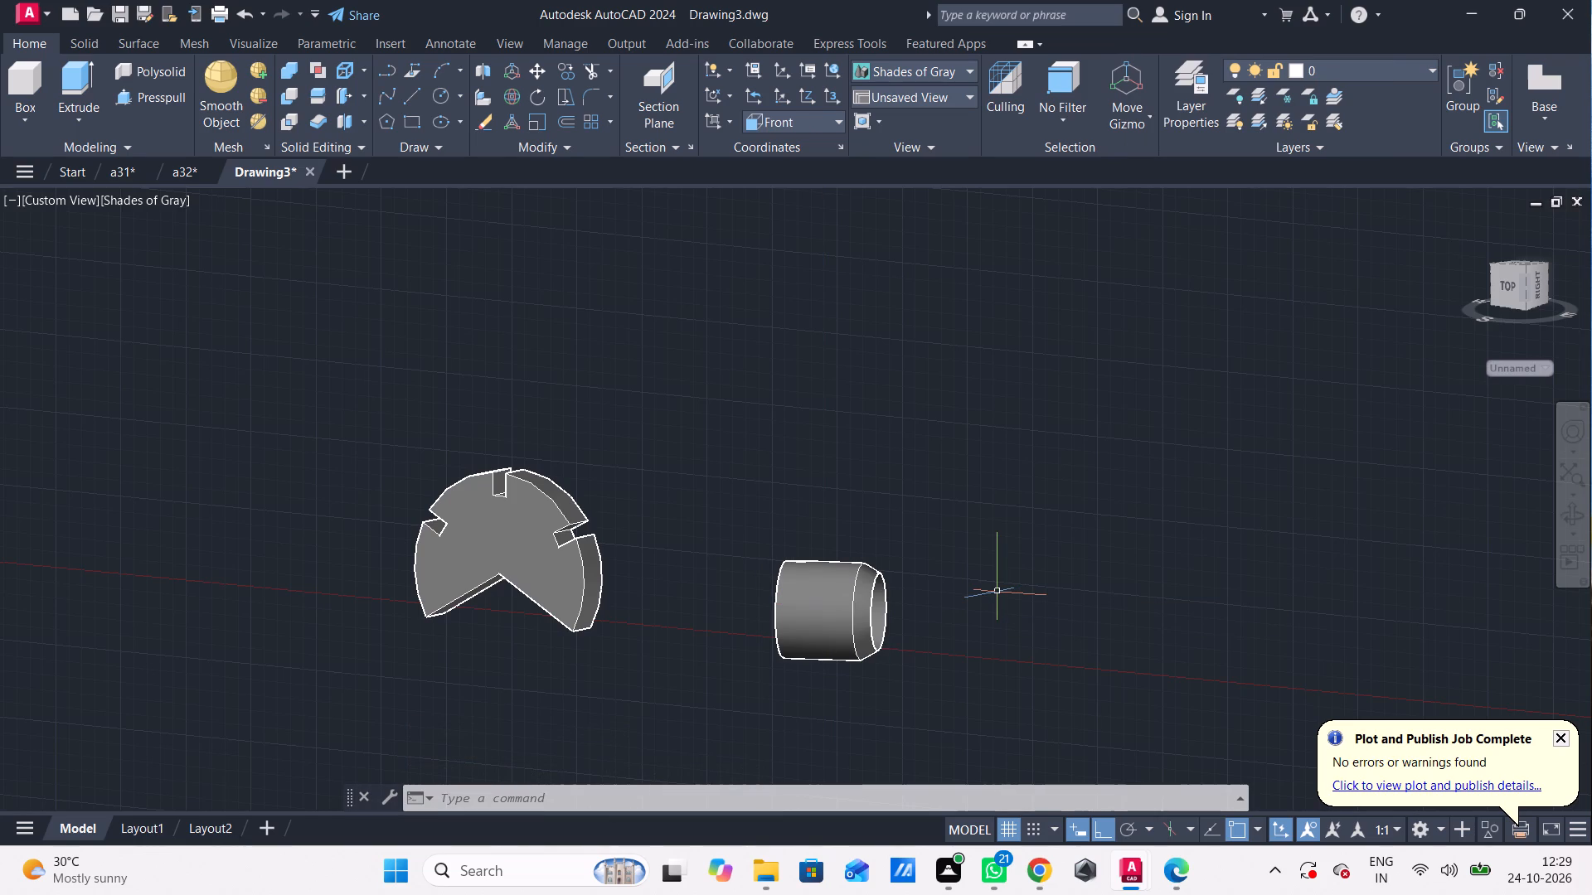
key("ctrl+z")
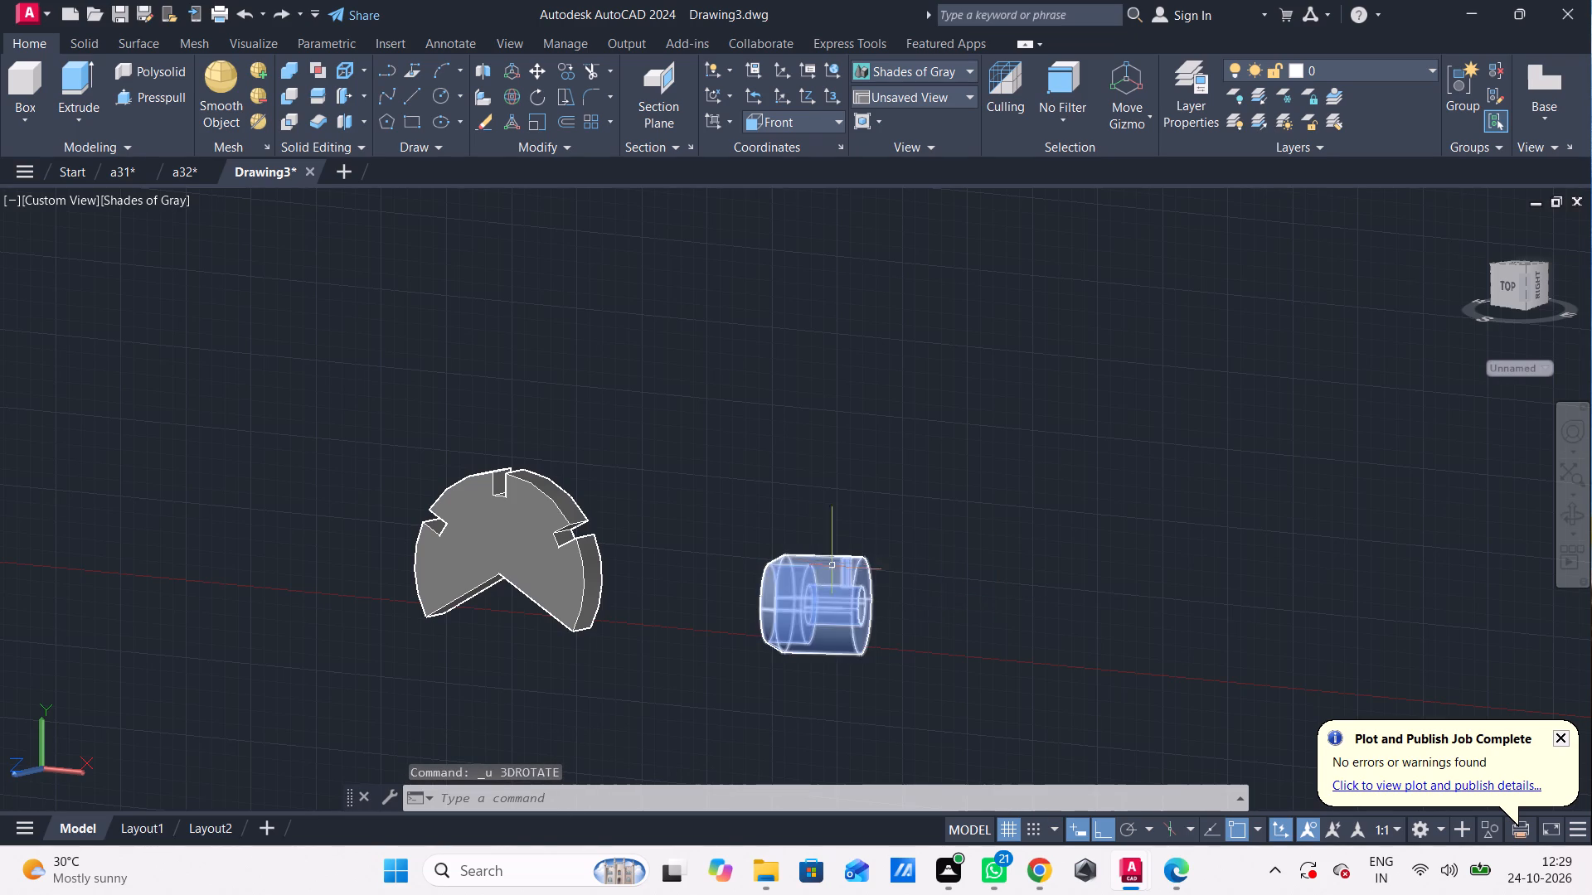
Rotate the revolved solid 90° about the vertical axis with 3DRotate.
left_click(841, 607)
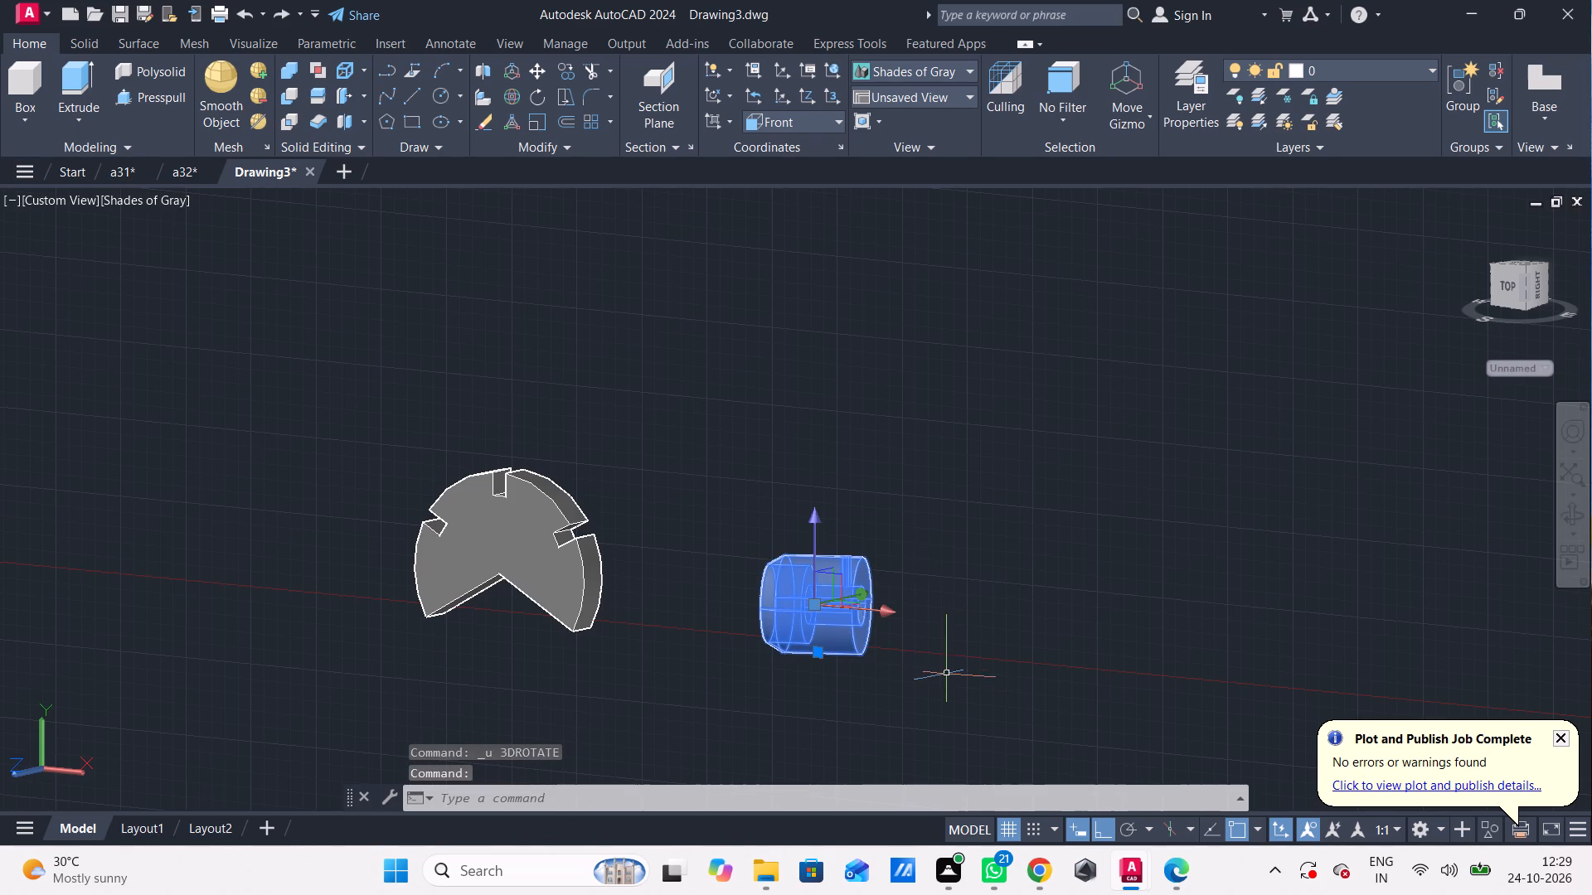
key("3")
left_click(1020, 580)
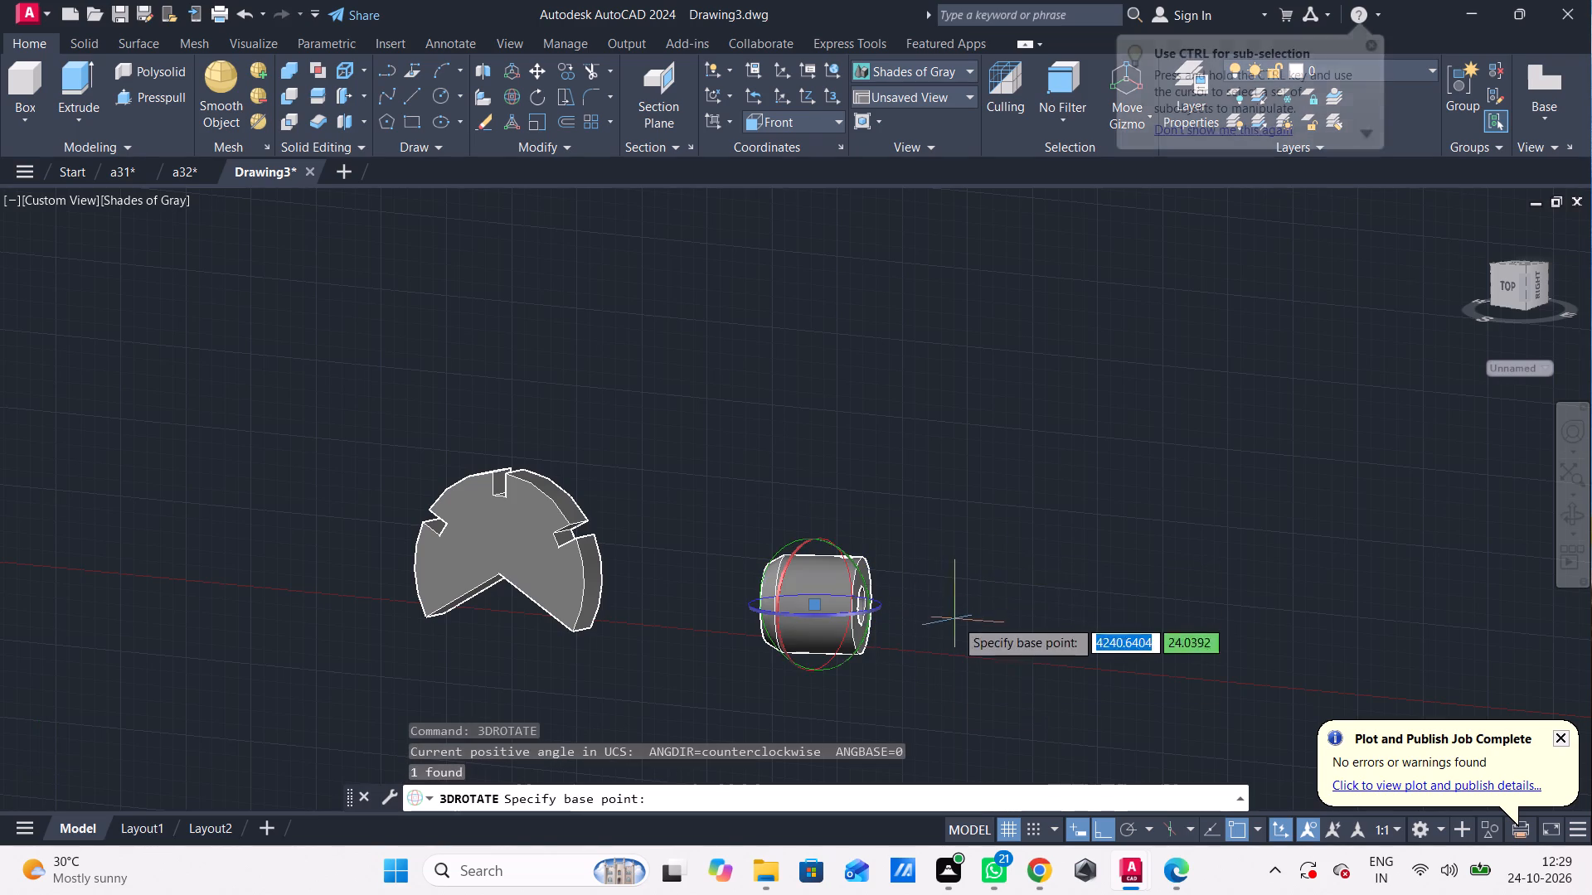
left_click(815, 617)
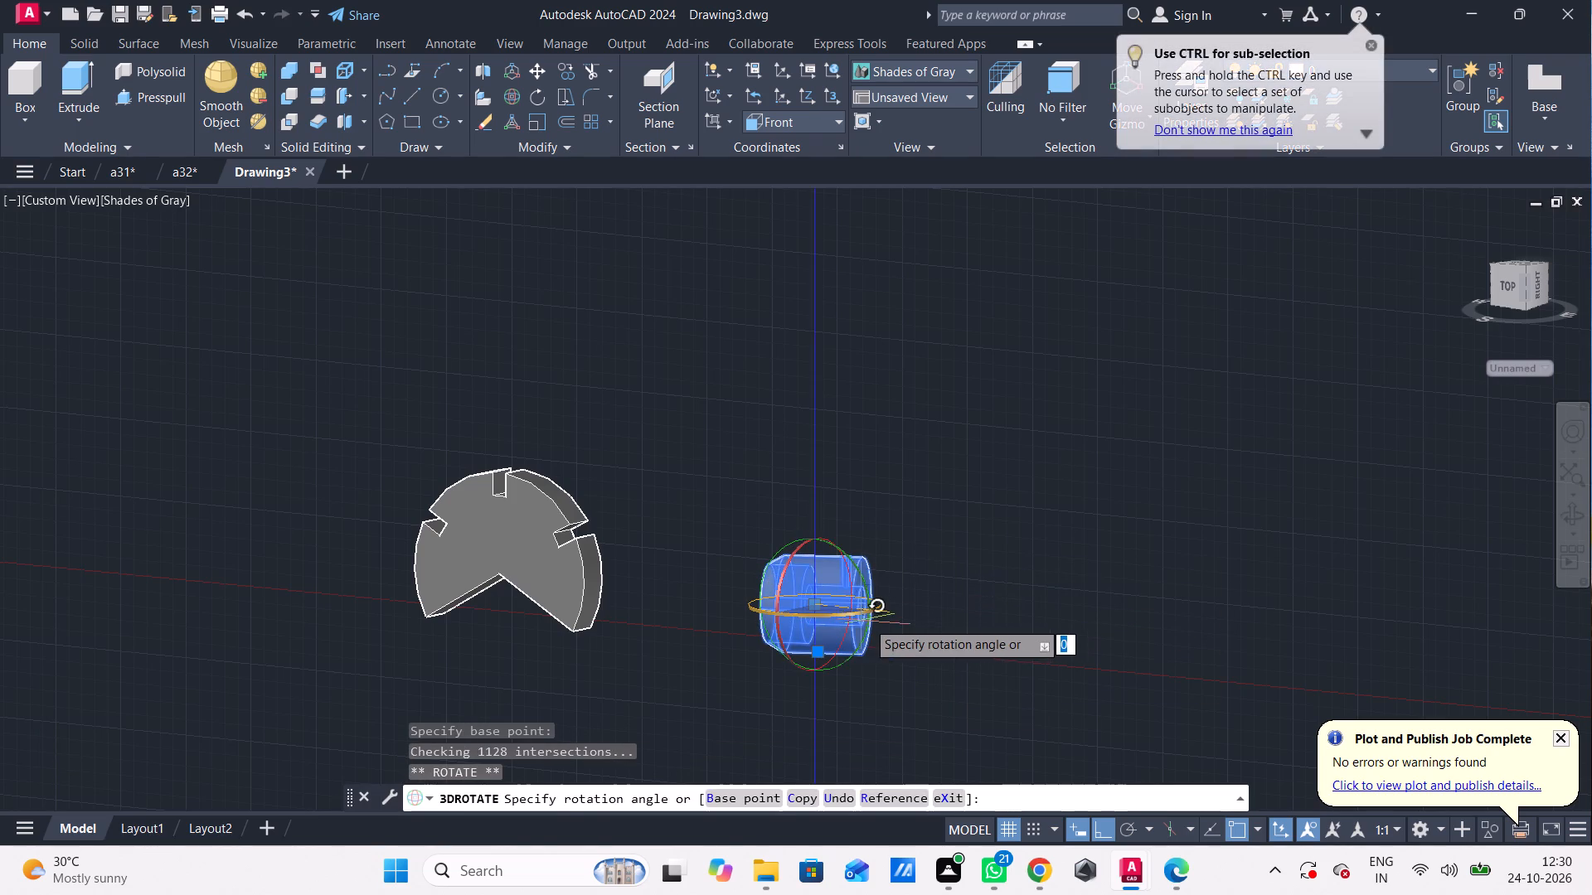
left_click(1075, 562)
key("Escape")
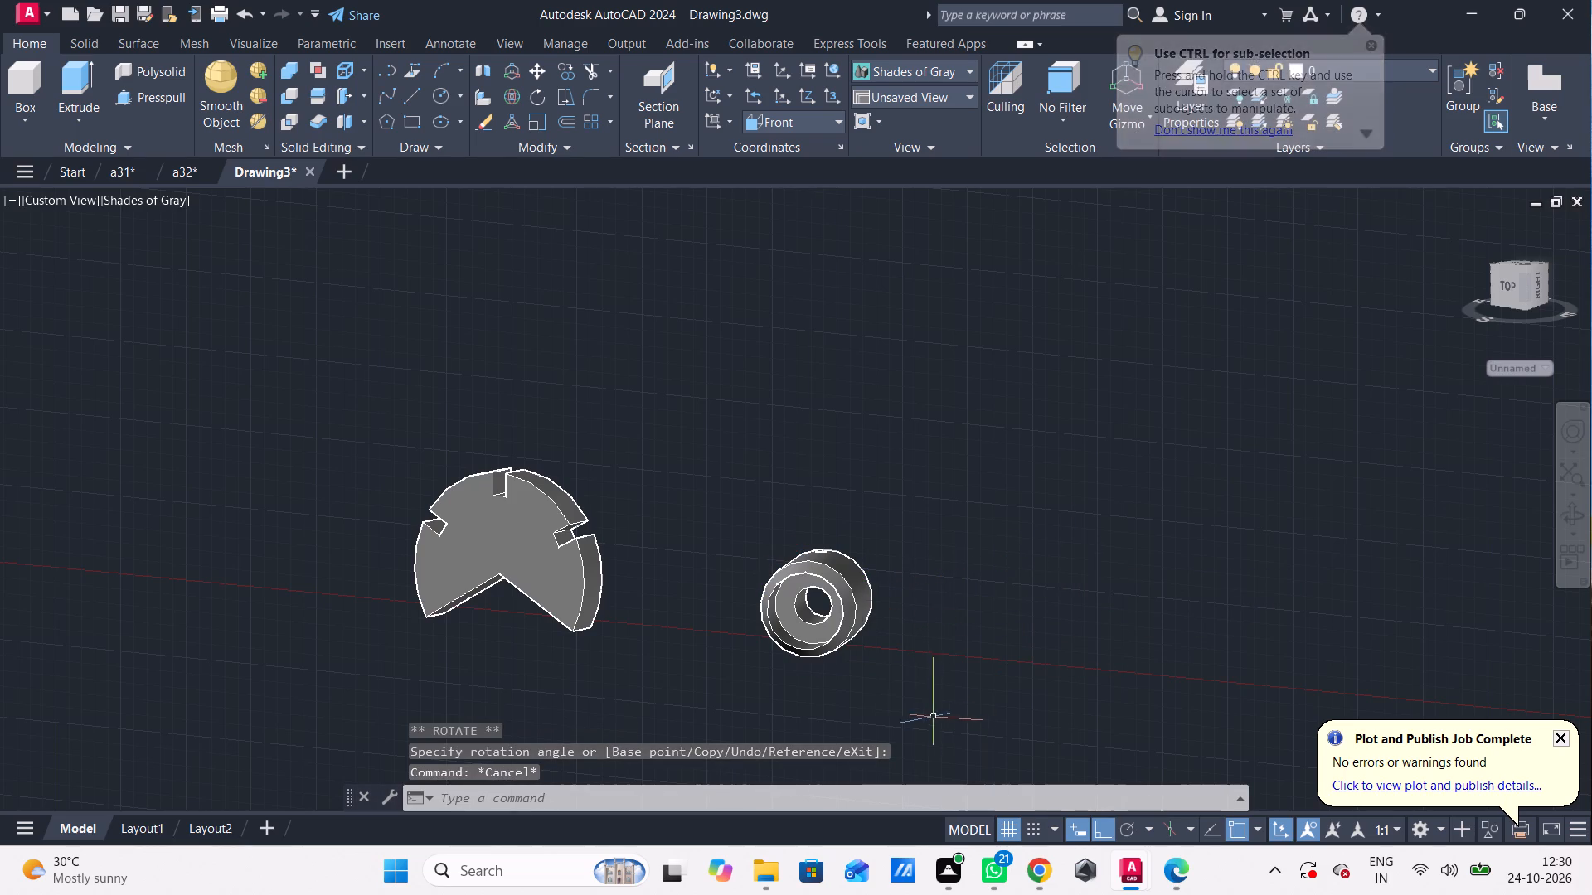
Move the revolved solid from the centre of its small-bore end face onto the apex of the disc's V-shaped cut-out.
left_click(866, 619)
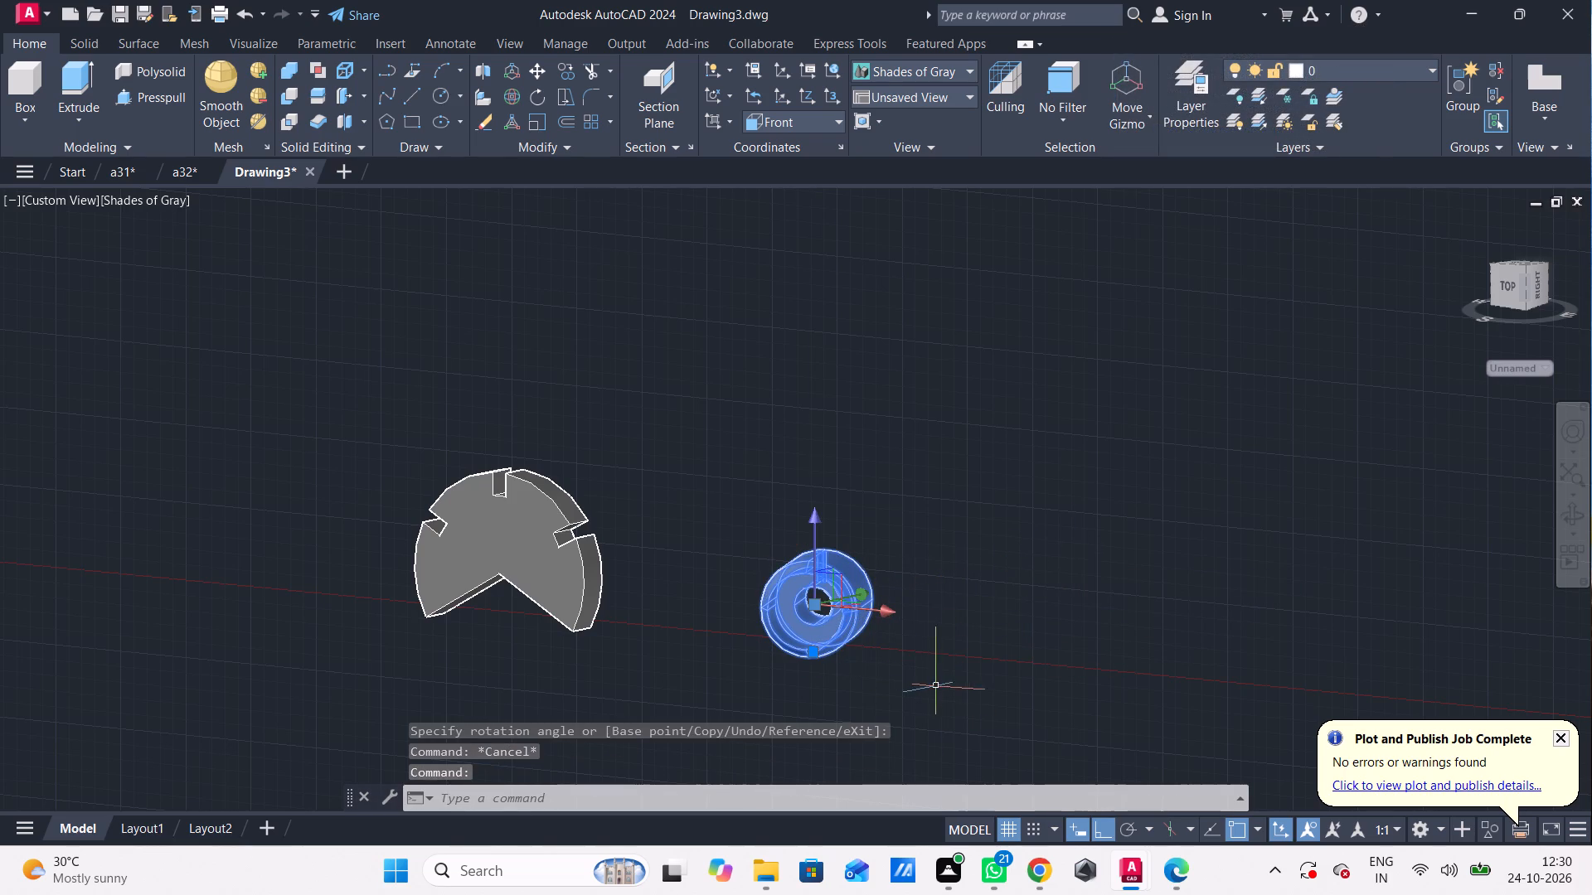
key("m")
left_click(995, 586)
middle_click_drag(929, 595, 866, 641, "shift")
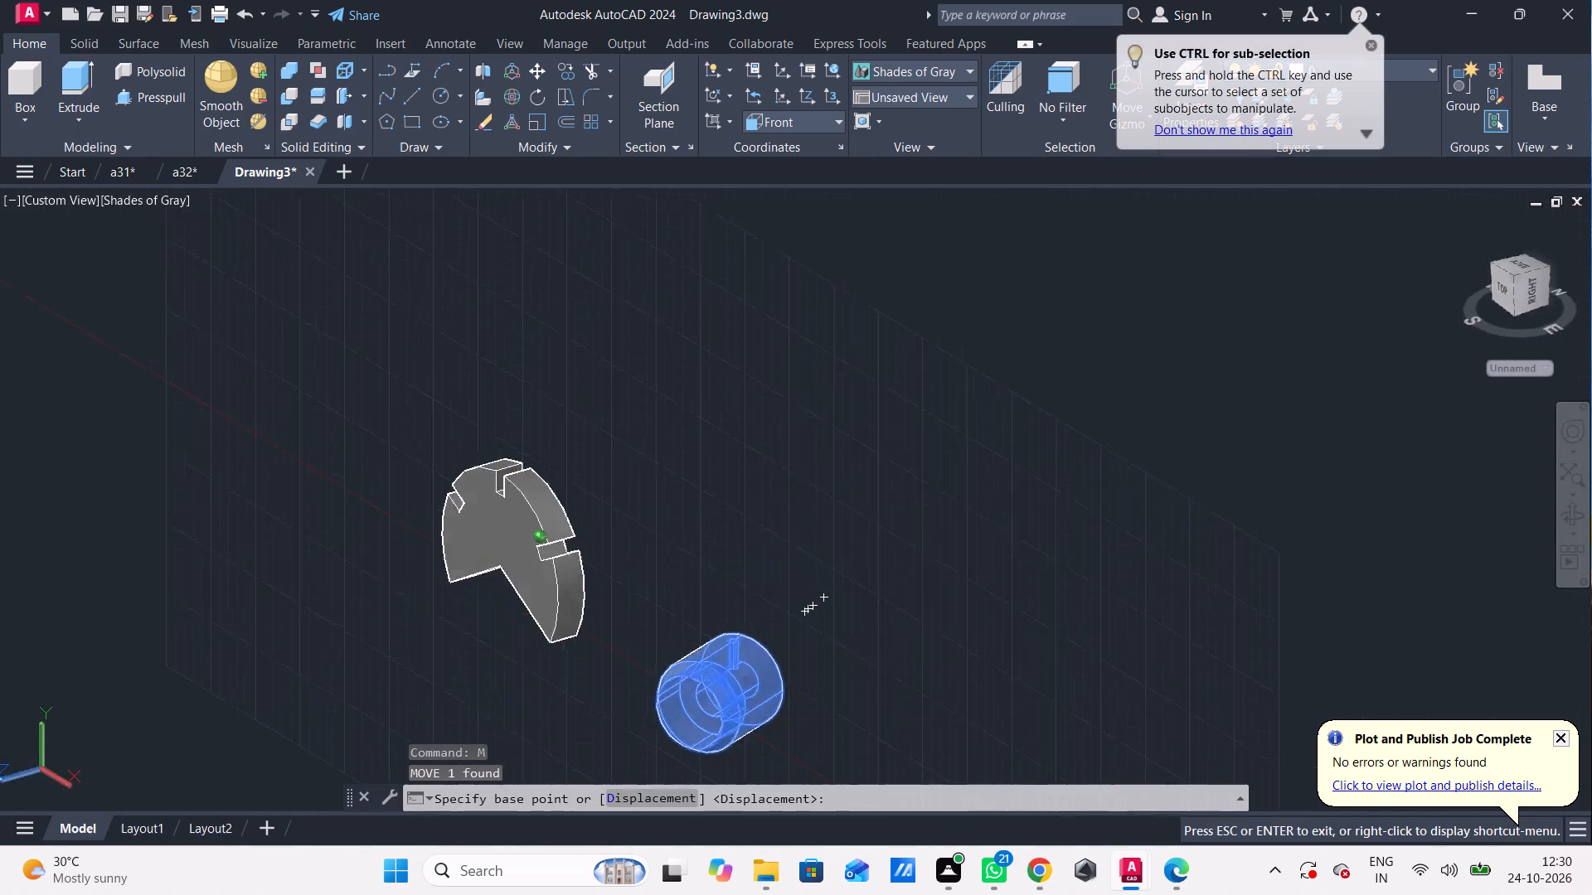
middle_click_drag(866, 641, 726, 670, "shift")
middle_click_drag(596, 712, 580, 614)
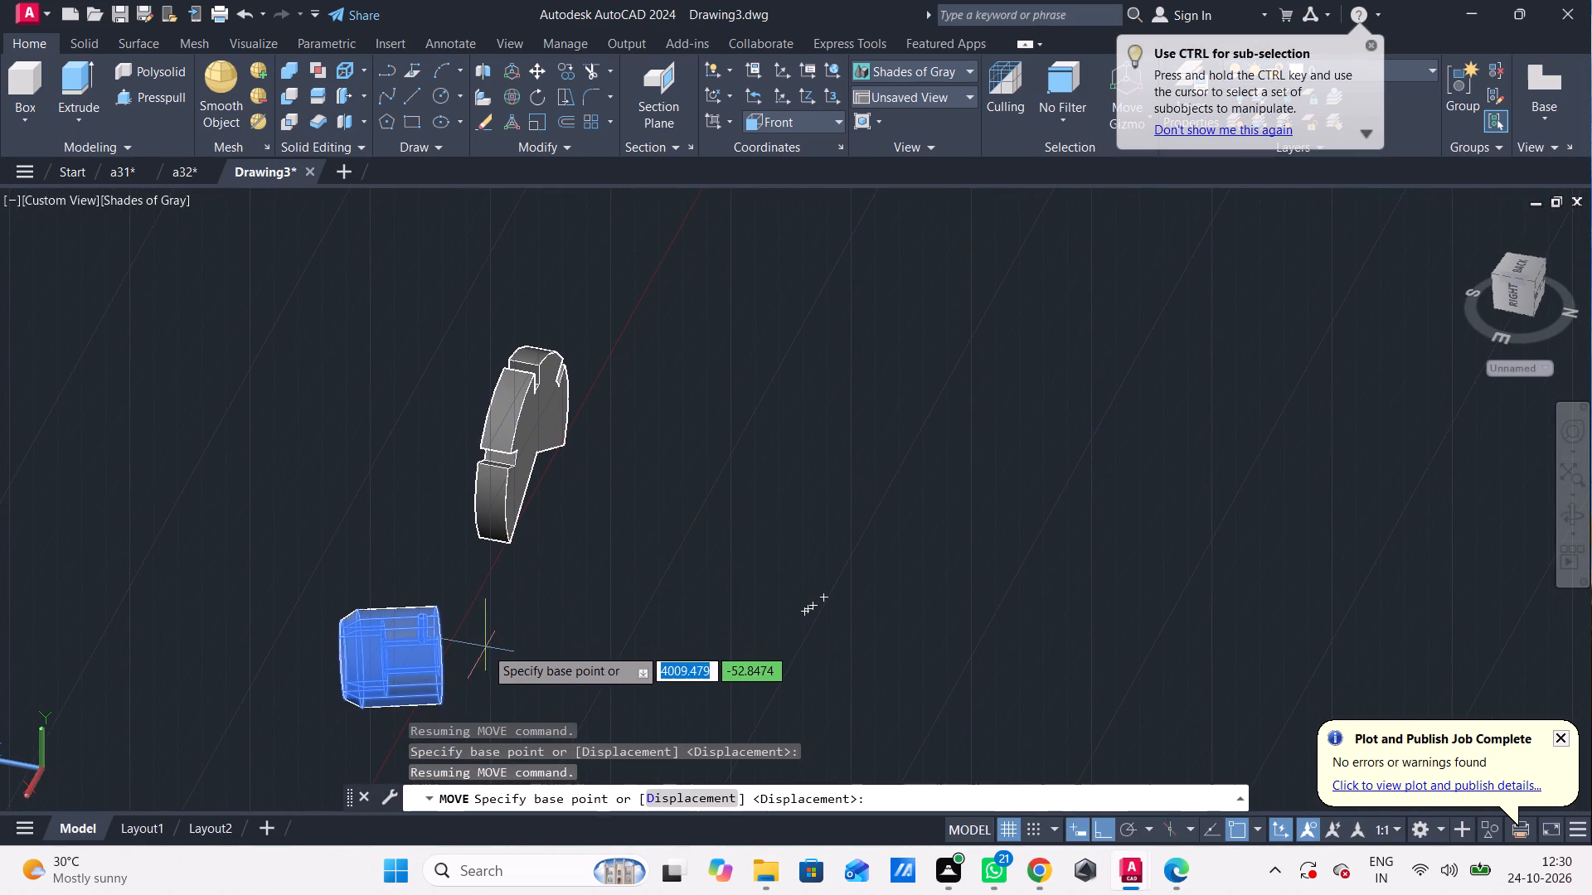
middle_click_drag(477, 653, 392, 662, "shift")
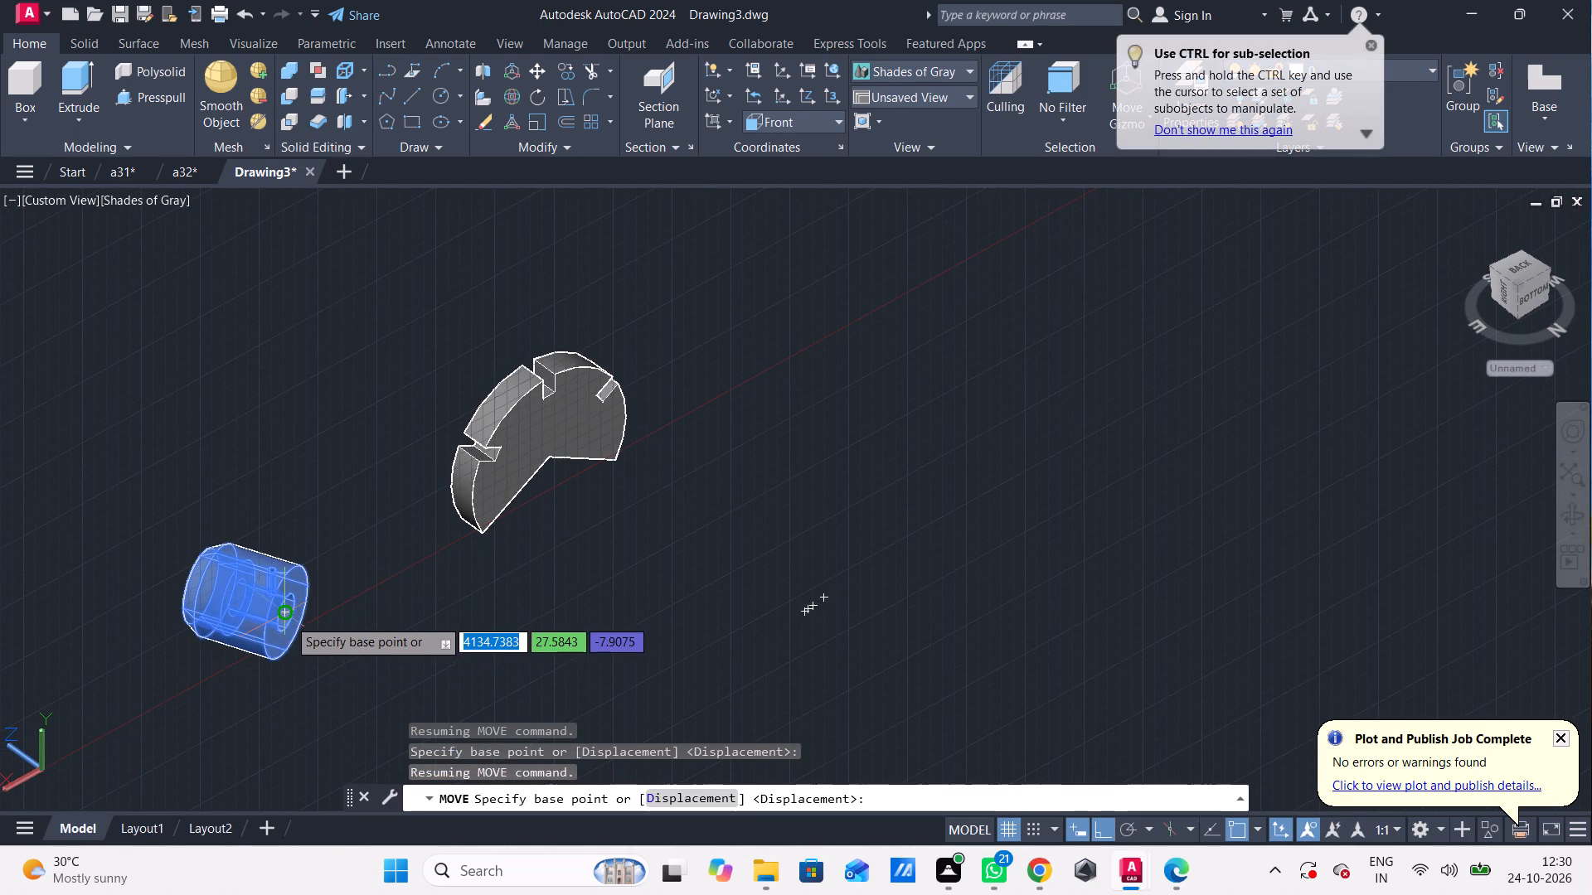
left_click(288, 618)
middle_click_drag(378, 528, 570, 524, "shift")
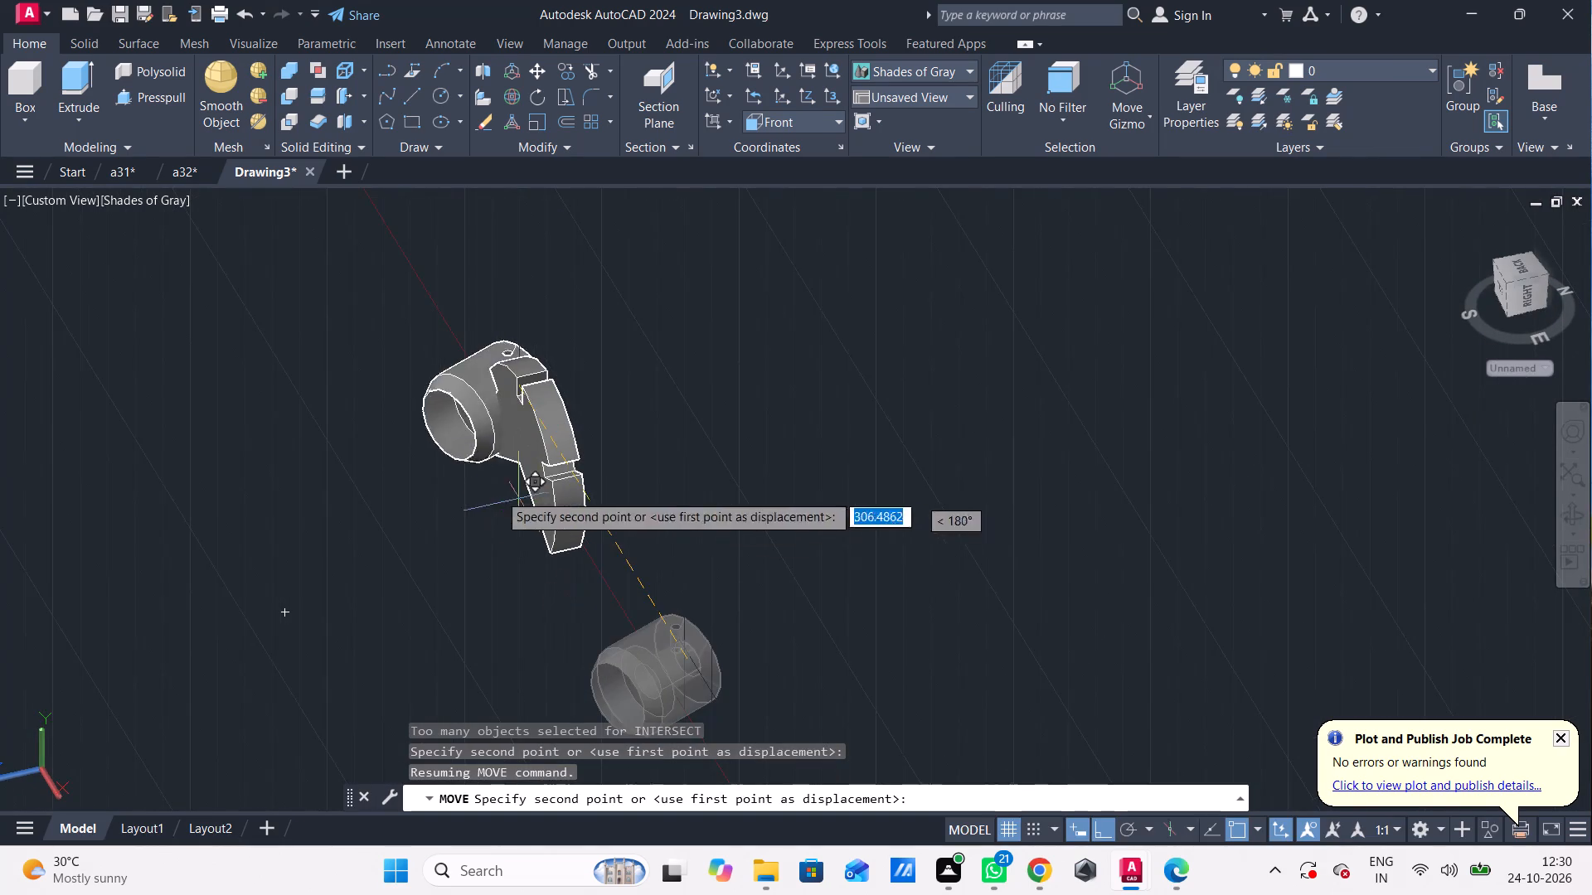
scroll(512, 469, "up", 5)
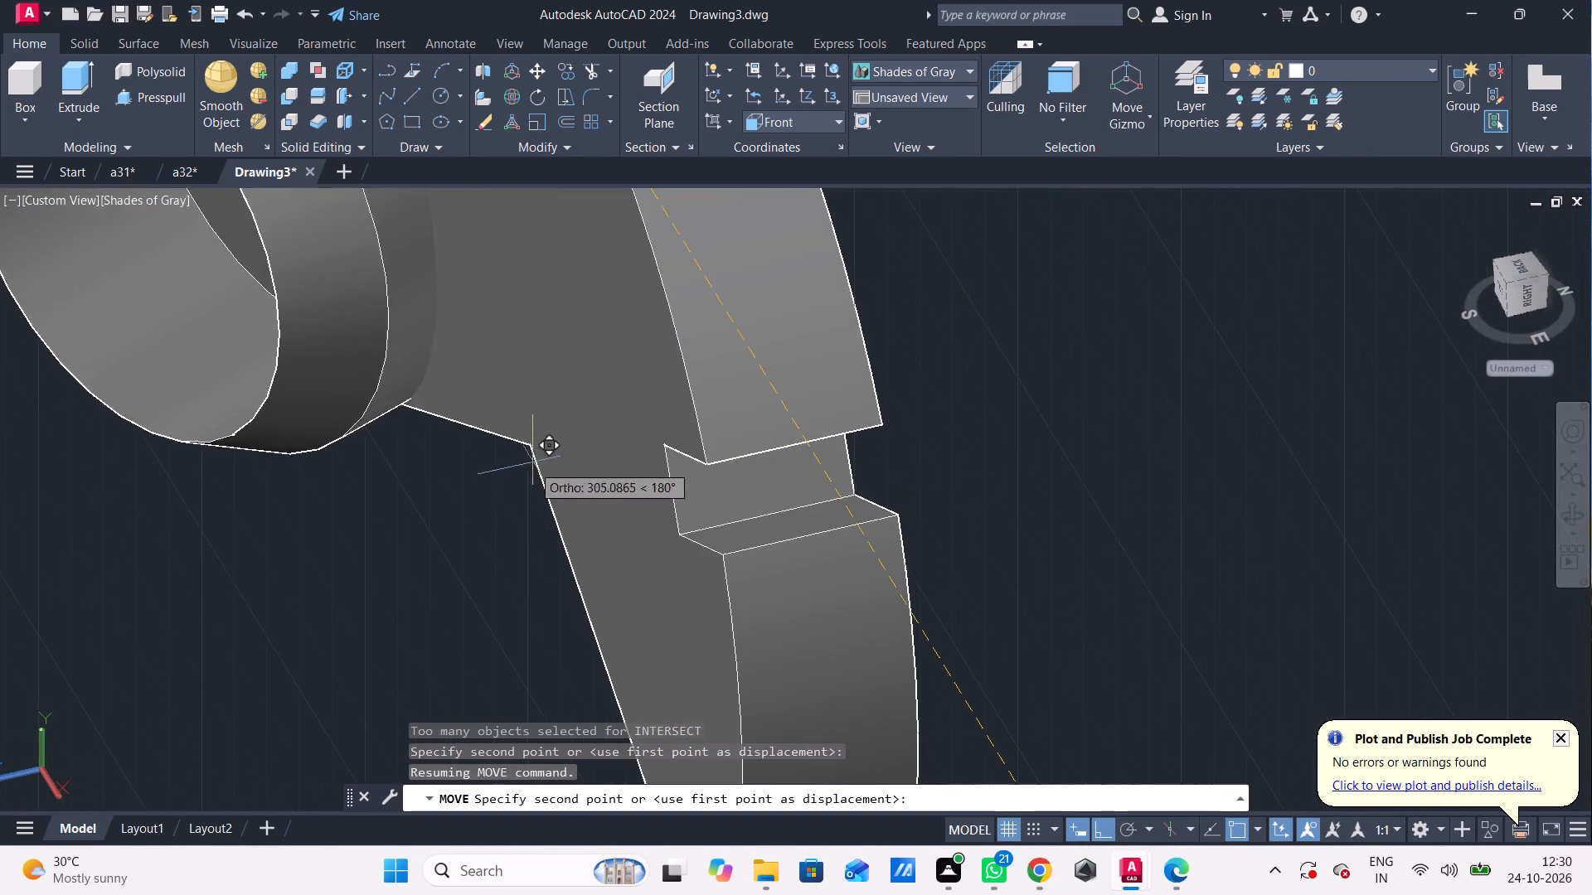
left_click(527, 451)
Rotate the revolved solid 270° about the vertical axis with 3DRotate.
scroll(521, 515, "down", 1)
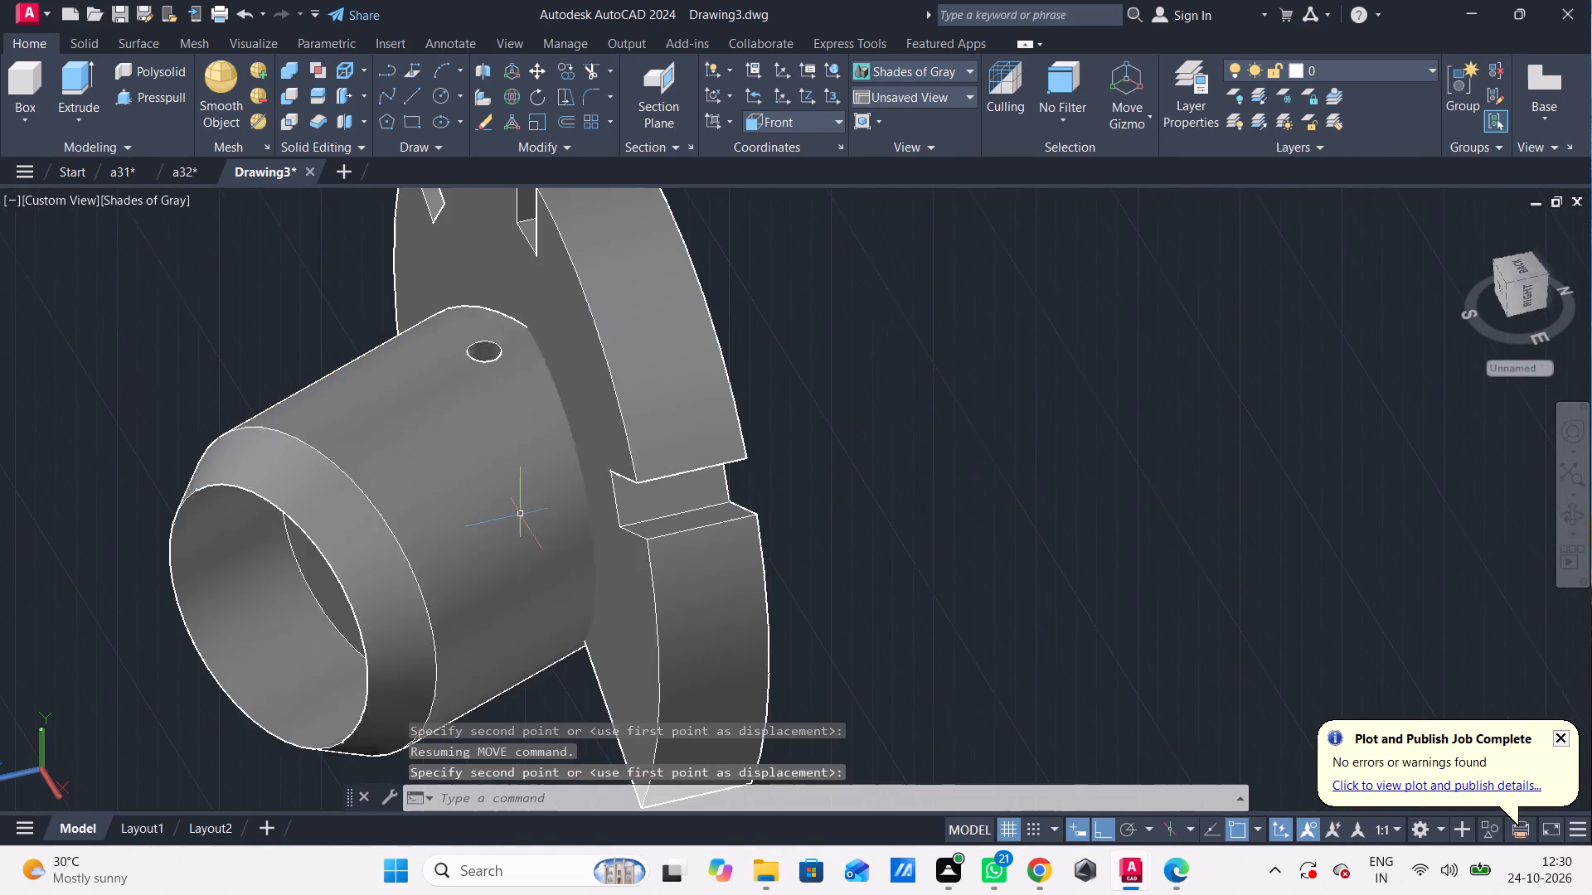
scroll(1103, 709, "down", 1)
middle_click_drag(1103, 707, 1104, 619)
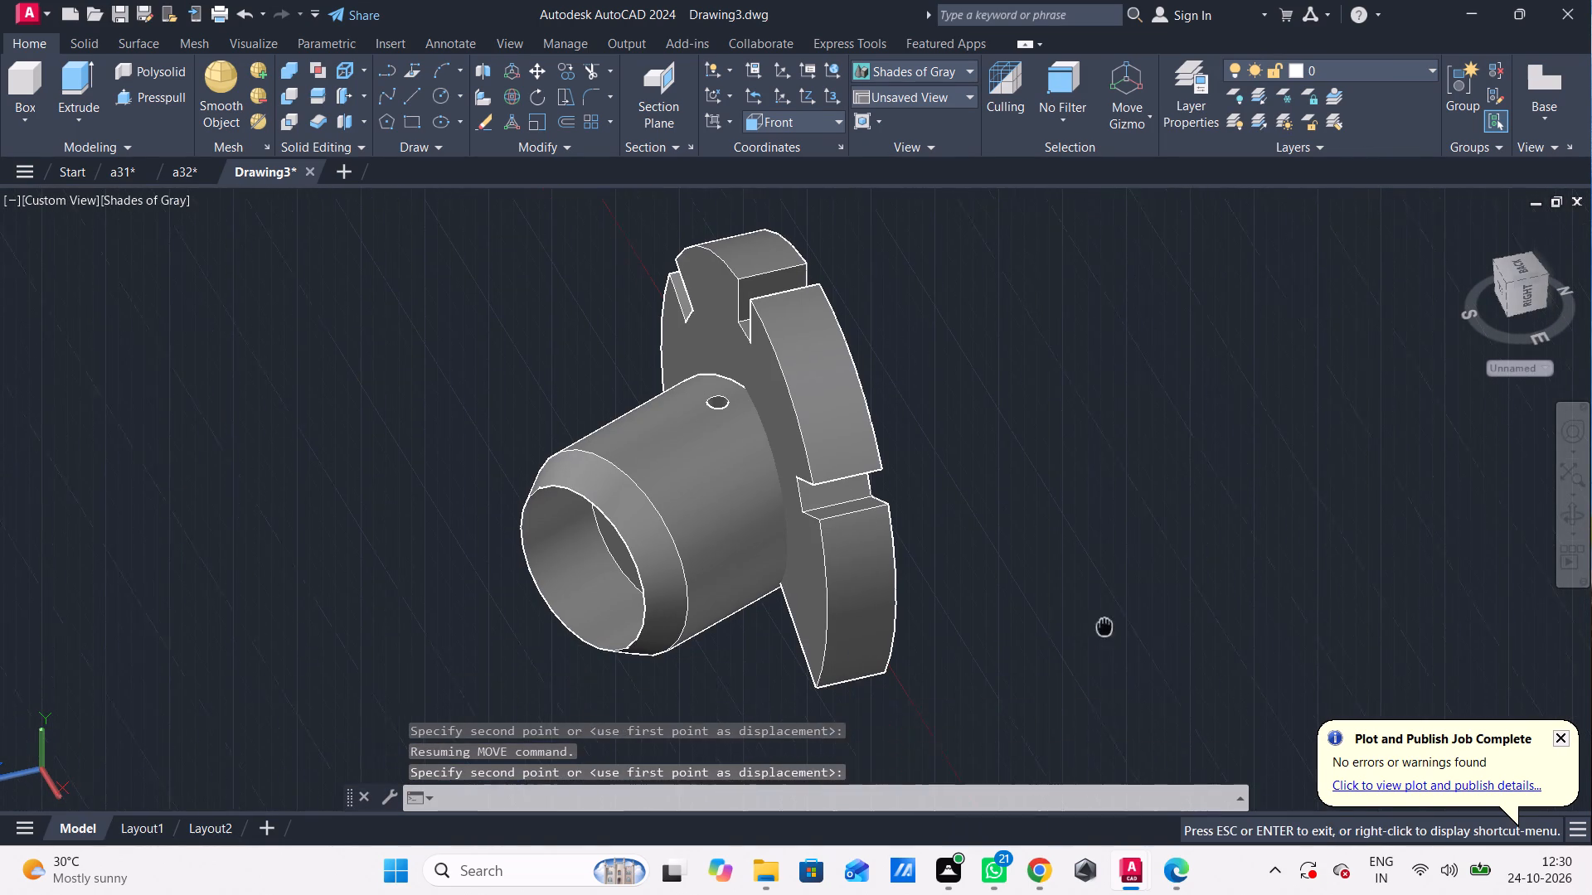
middle_click_drag(1104, 619, 1105, 563)
left_click(731, 505)
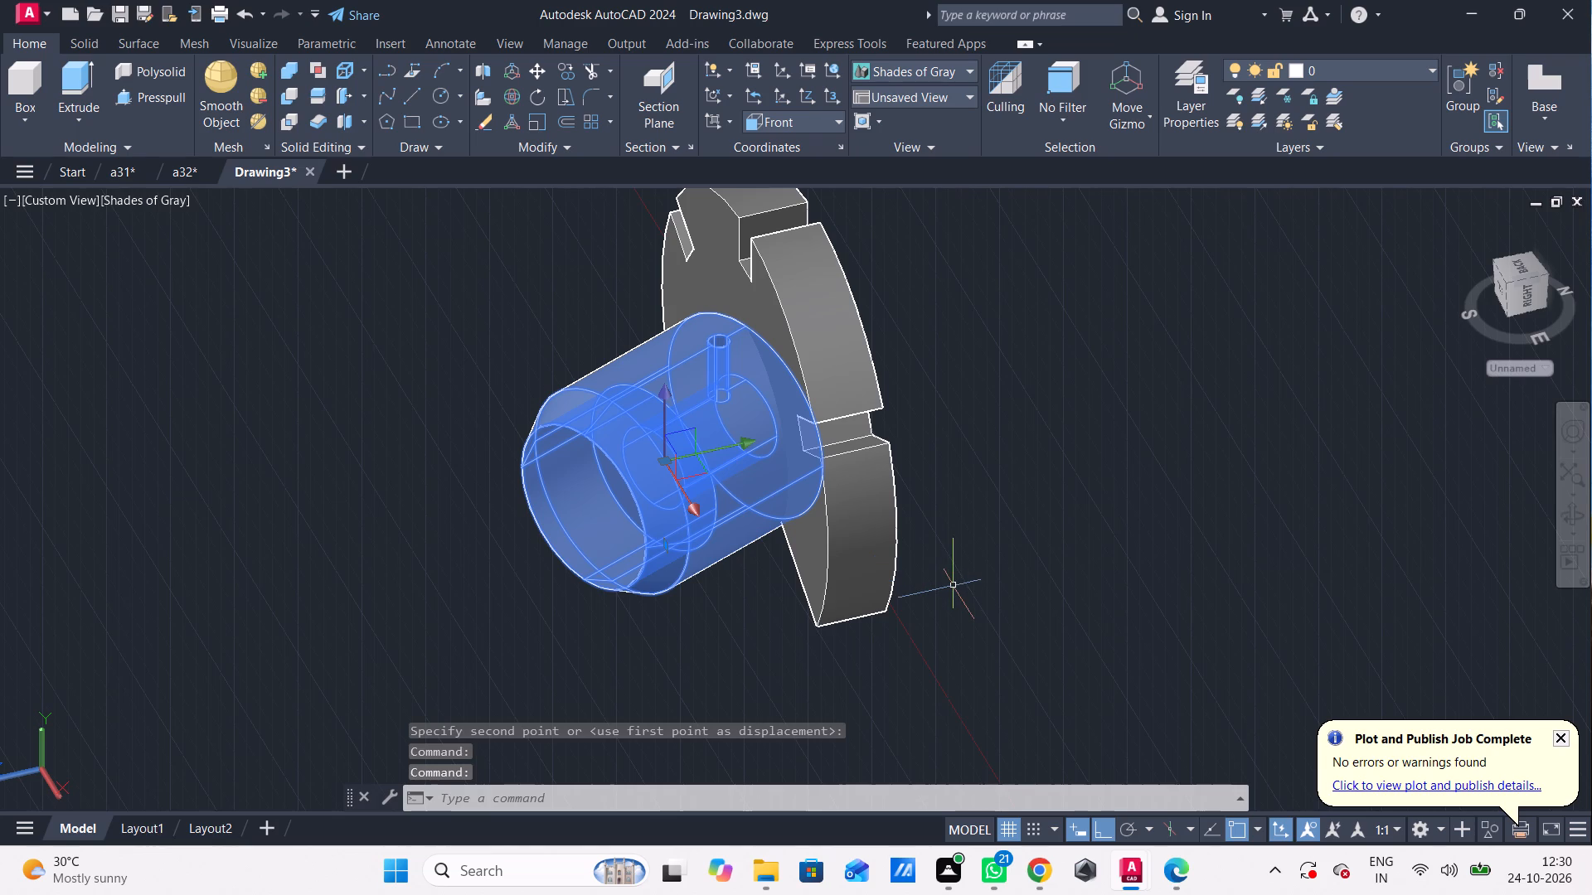
key("3")
key("space")
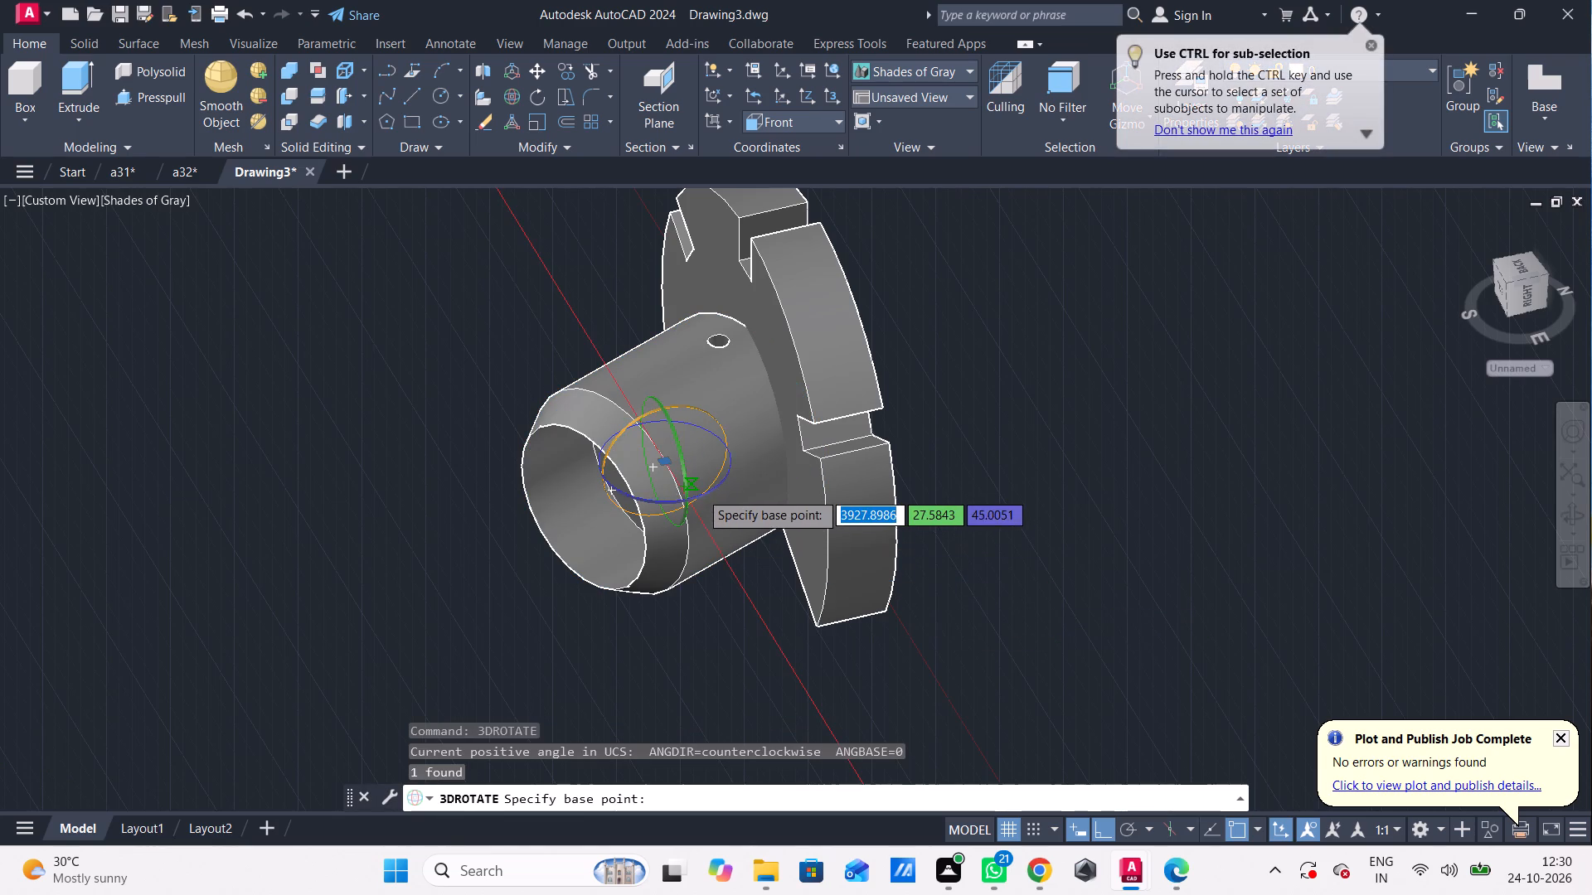
left_click_drag(718, 490, 677, 500)
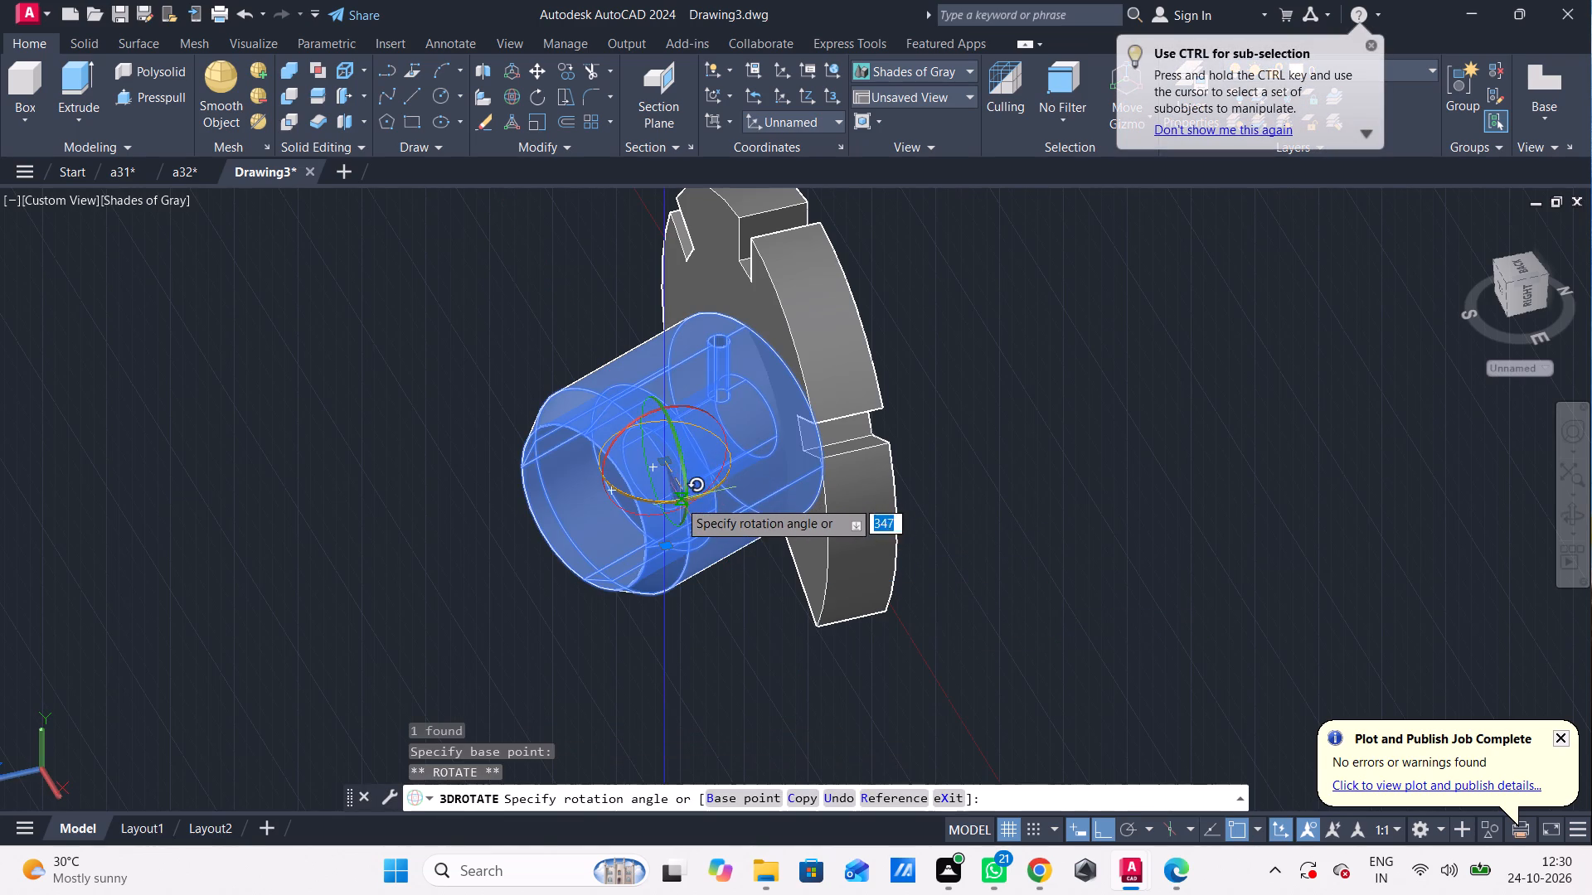
left_click_drag(677, 500, 362, 471)
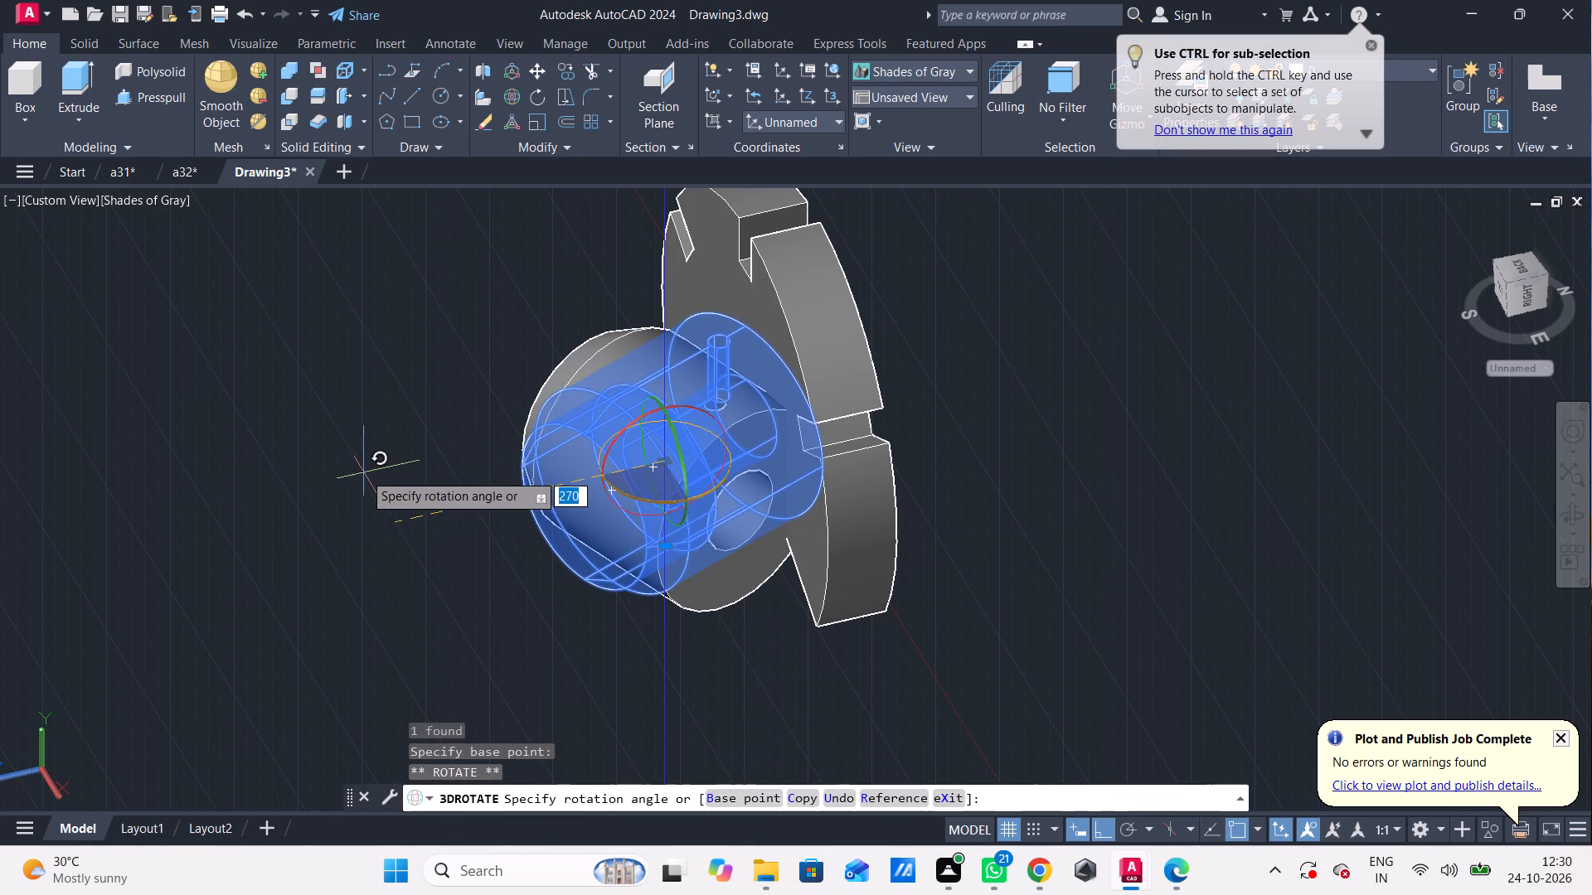
left_click_drag(362, 471, 551, 503)
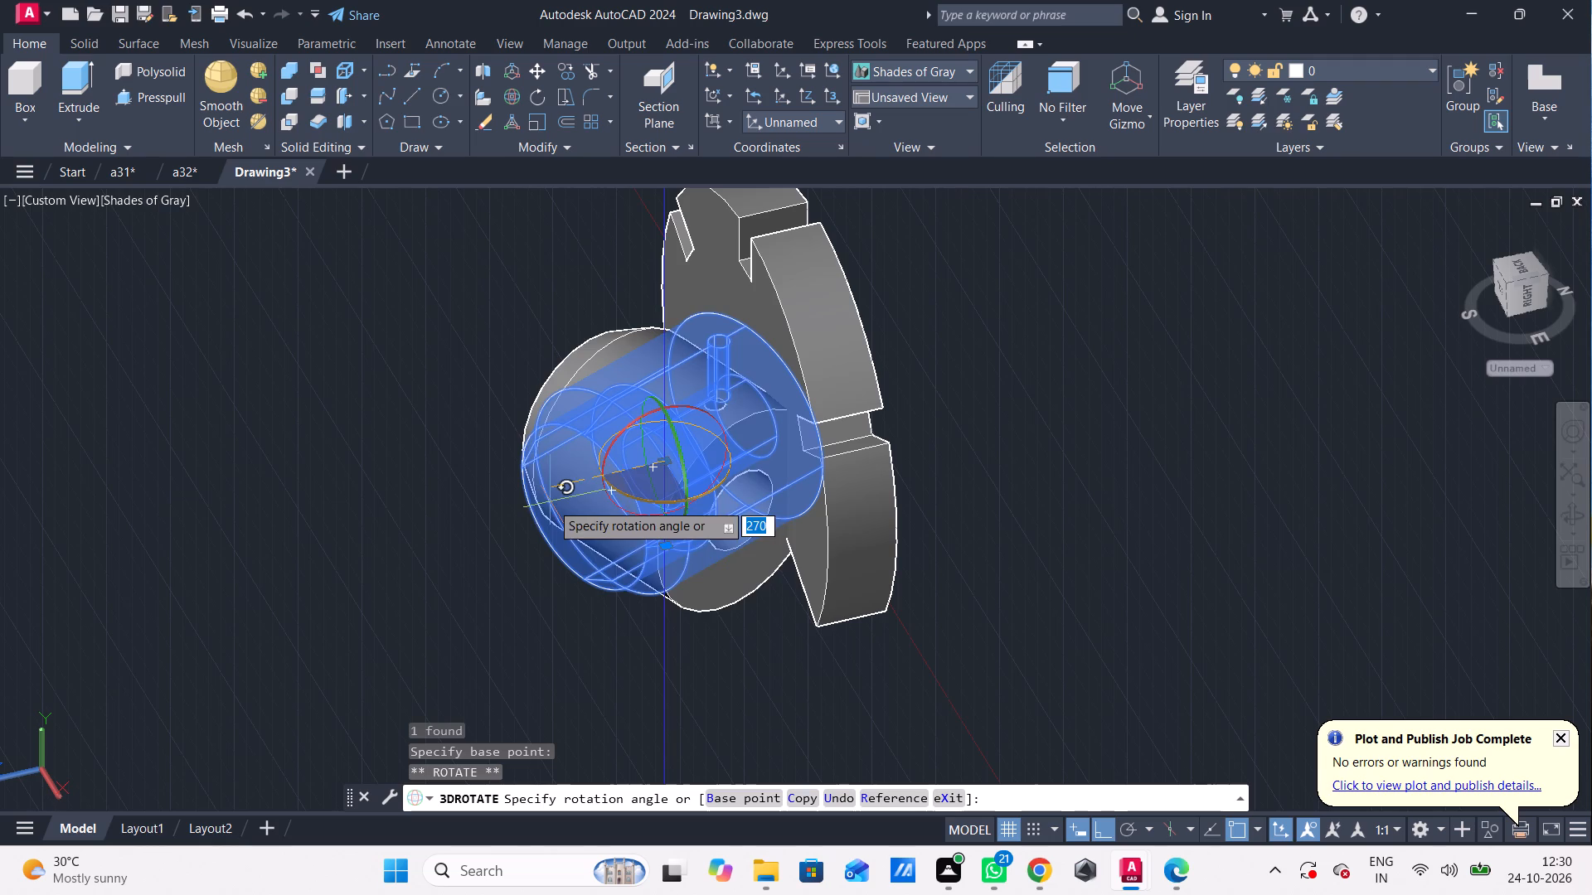
left_click_drag(551, 503, 498, 577)
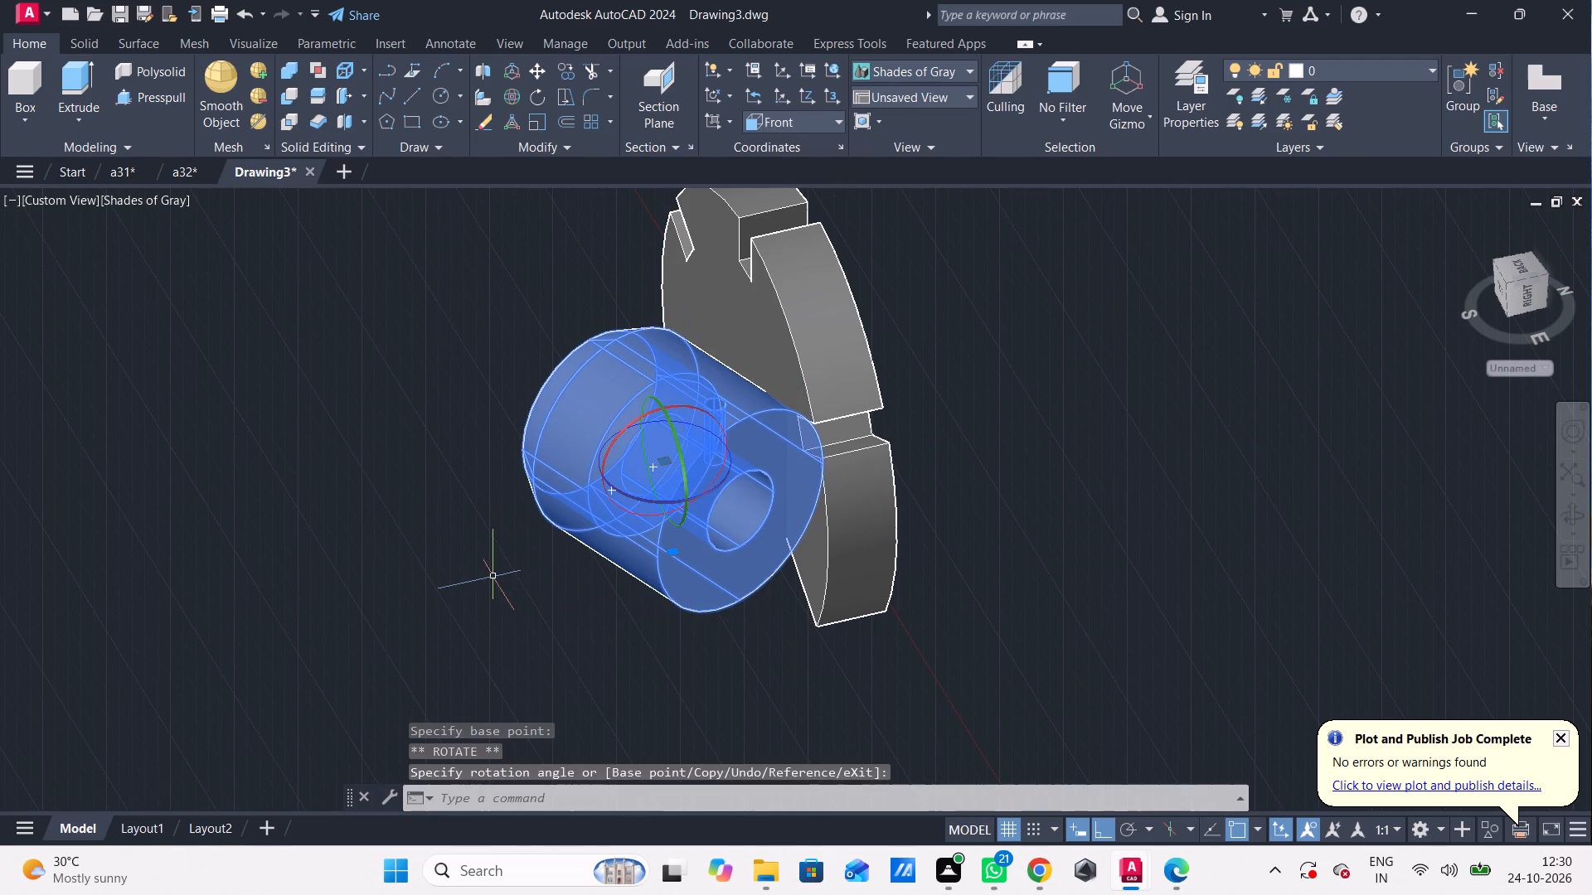
left_click(493, 577)
left_click(536, 612)
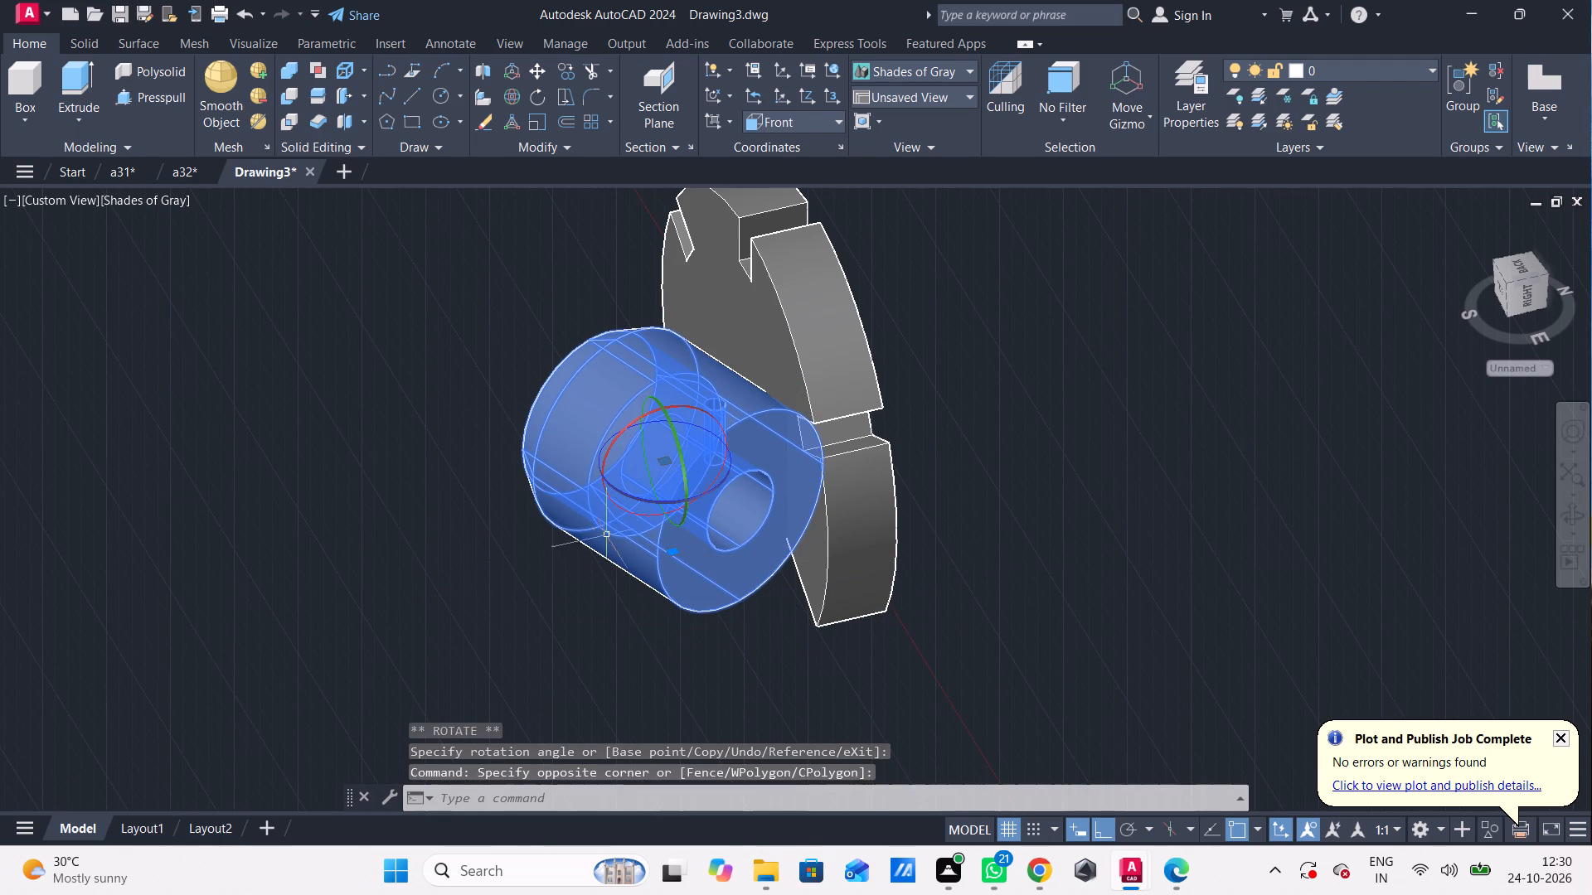
Rotate the revolved solid two more quarter turns about the vertical axis with the rotate gizmo.
left_click_drag(633, 496, 547, 503)
left_click(547, 503)
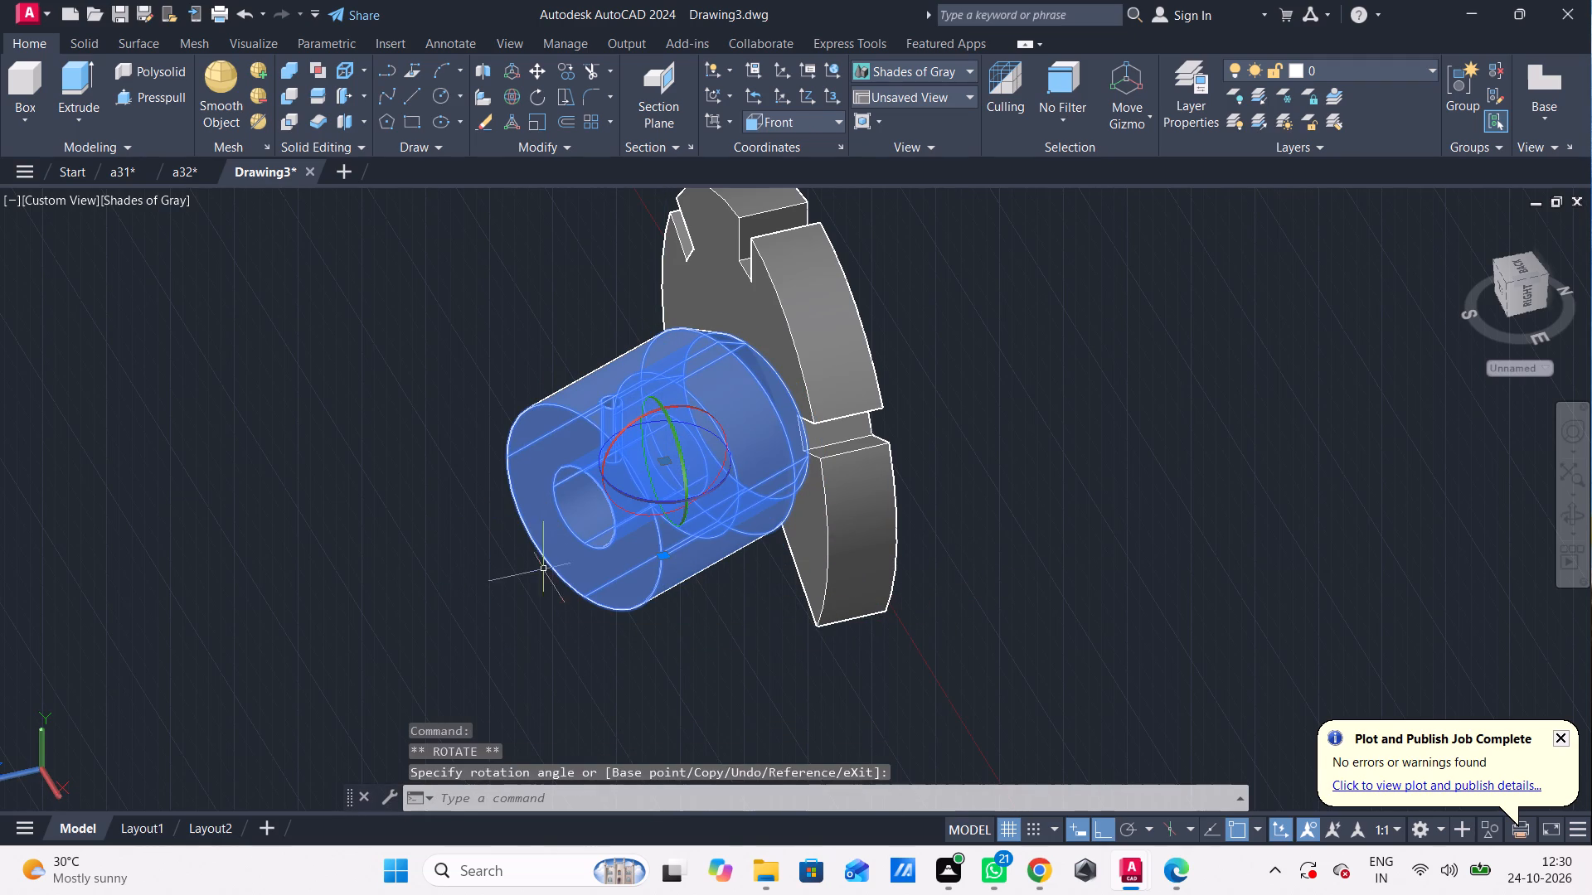
left_click(665, 502)
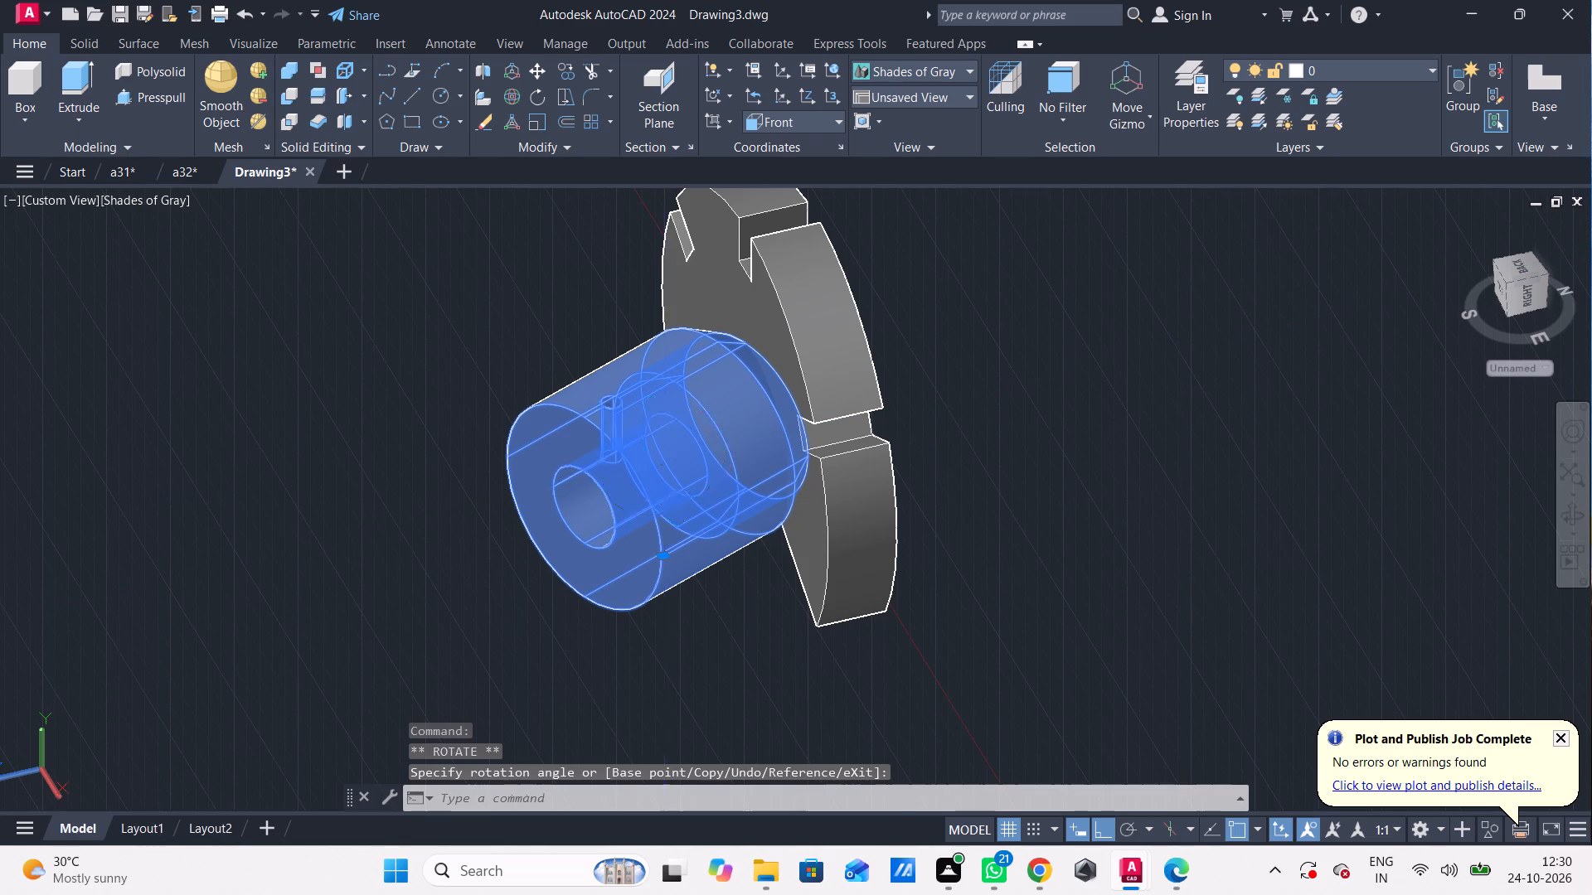
left_click(478, 512)
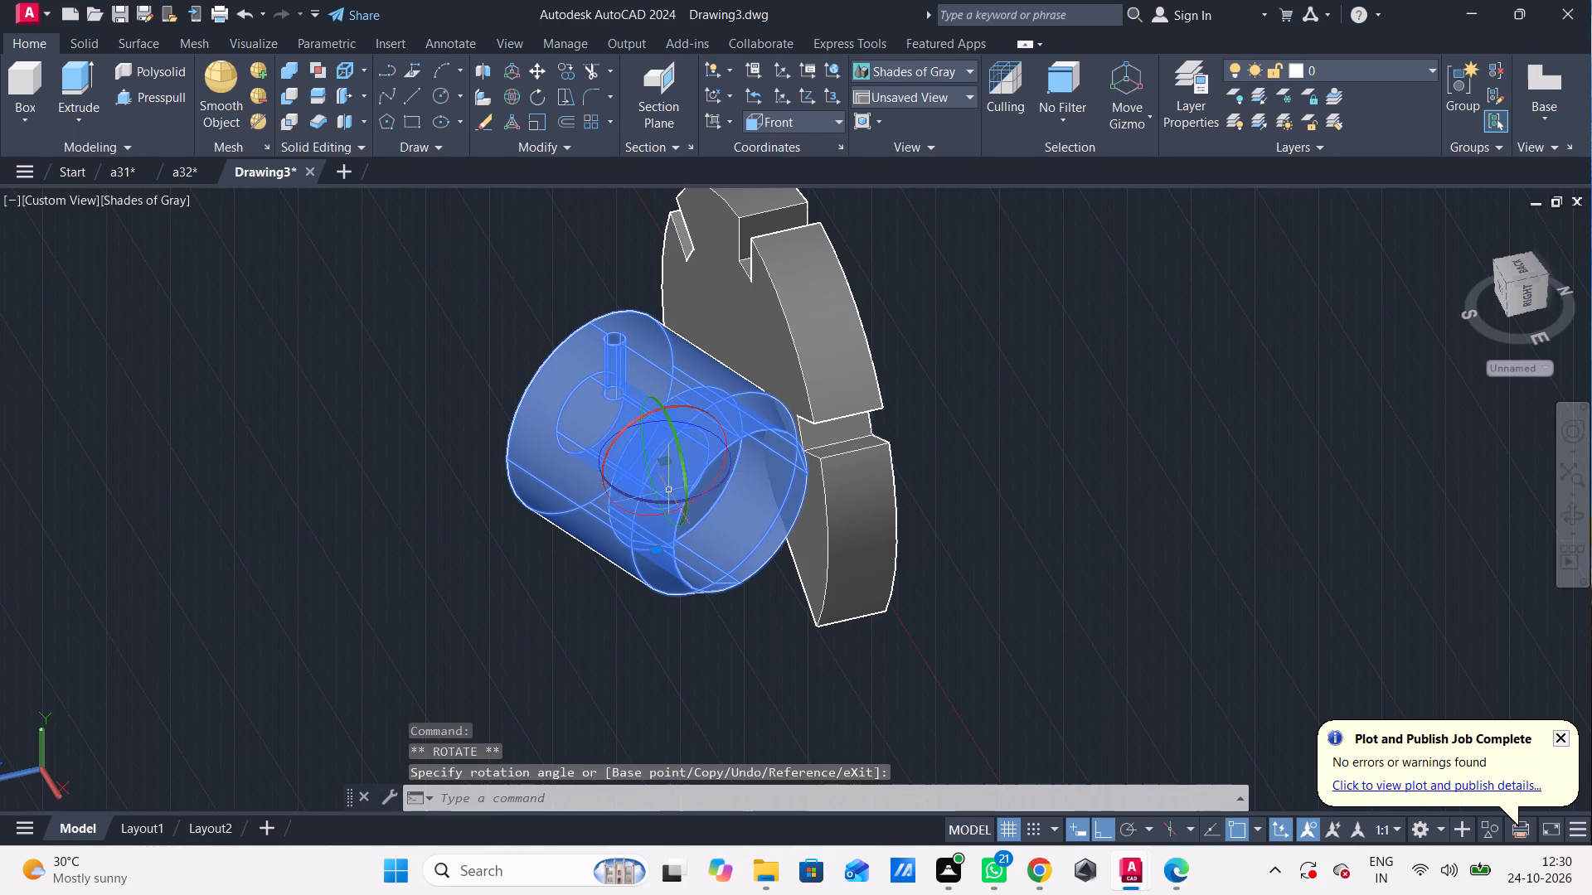
Rotate the revolved solid about the vertical axis with the rotate gizmo so its wide bore opens away from the disc.
left_click(669, 501)
left_click(566, 521)
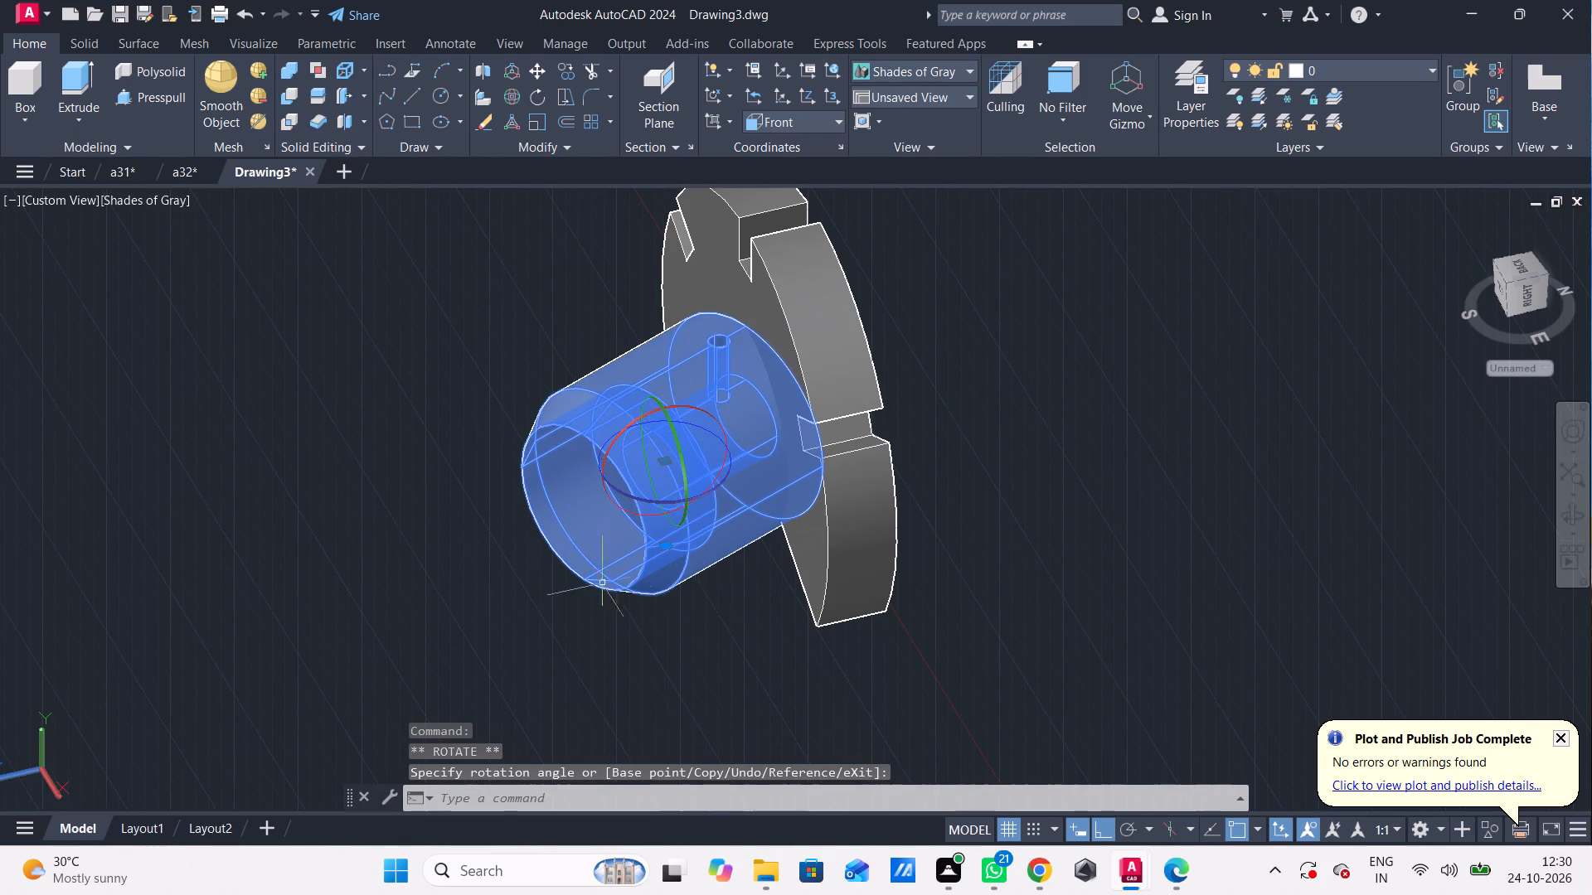
key("Escape")
Examine the revolved solid's alignment against the slotted disc from an orbited view and the Front view.
middle_click_drag(795, 640, 852, 640, "shift")
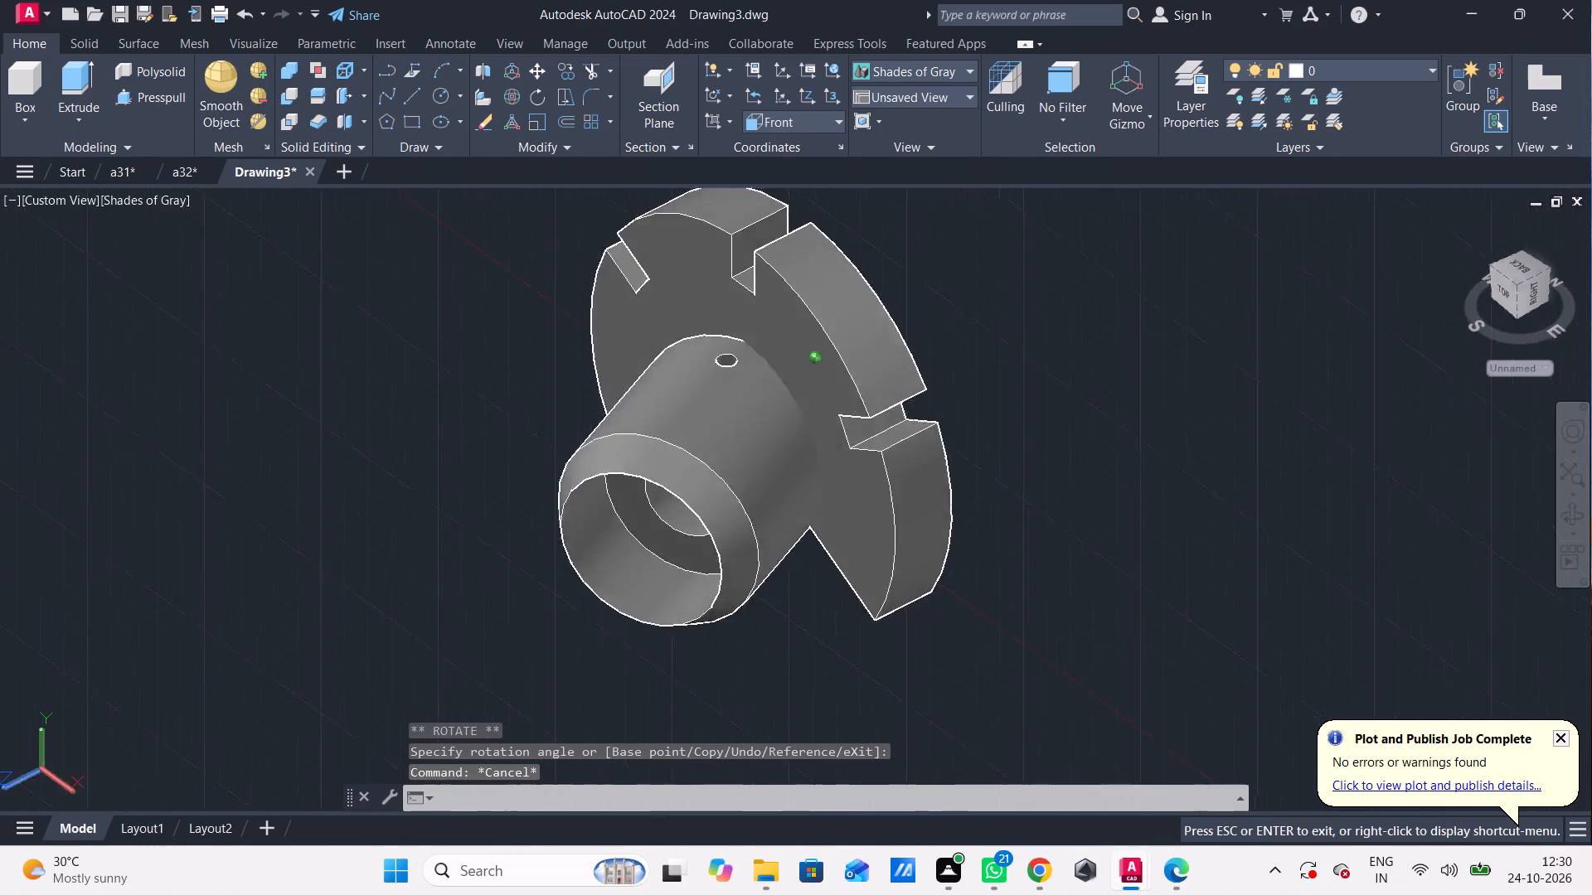
middle_click_drag(852, 640, 994, 617, "shift")
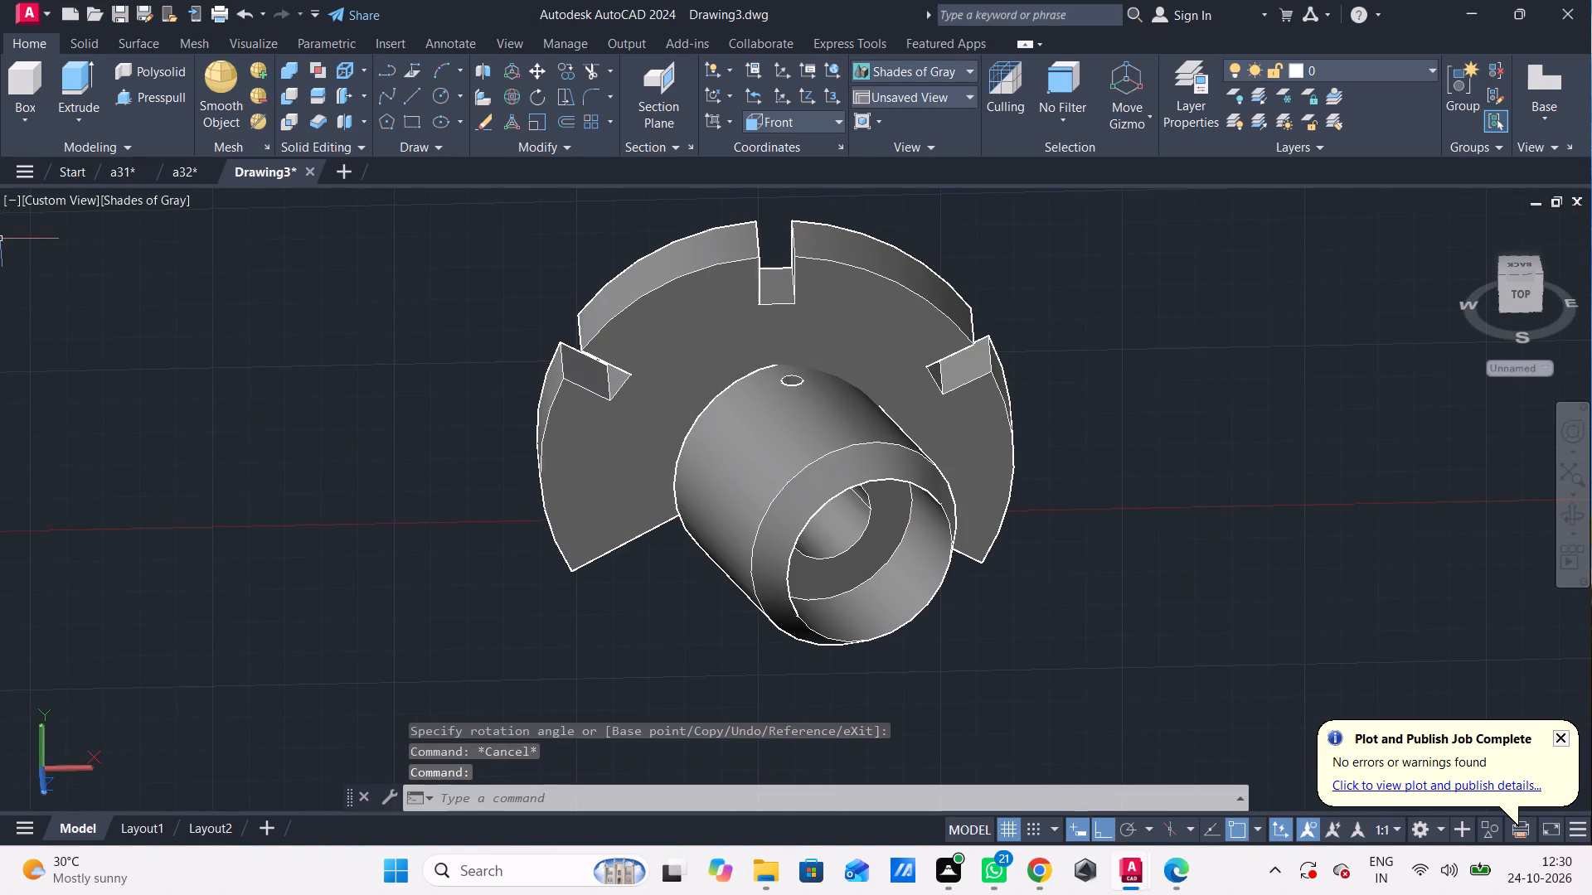
left_click(70, 202)
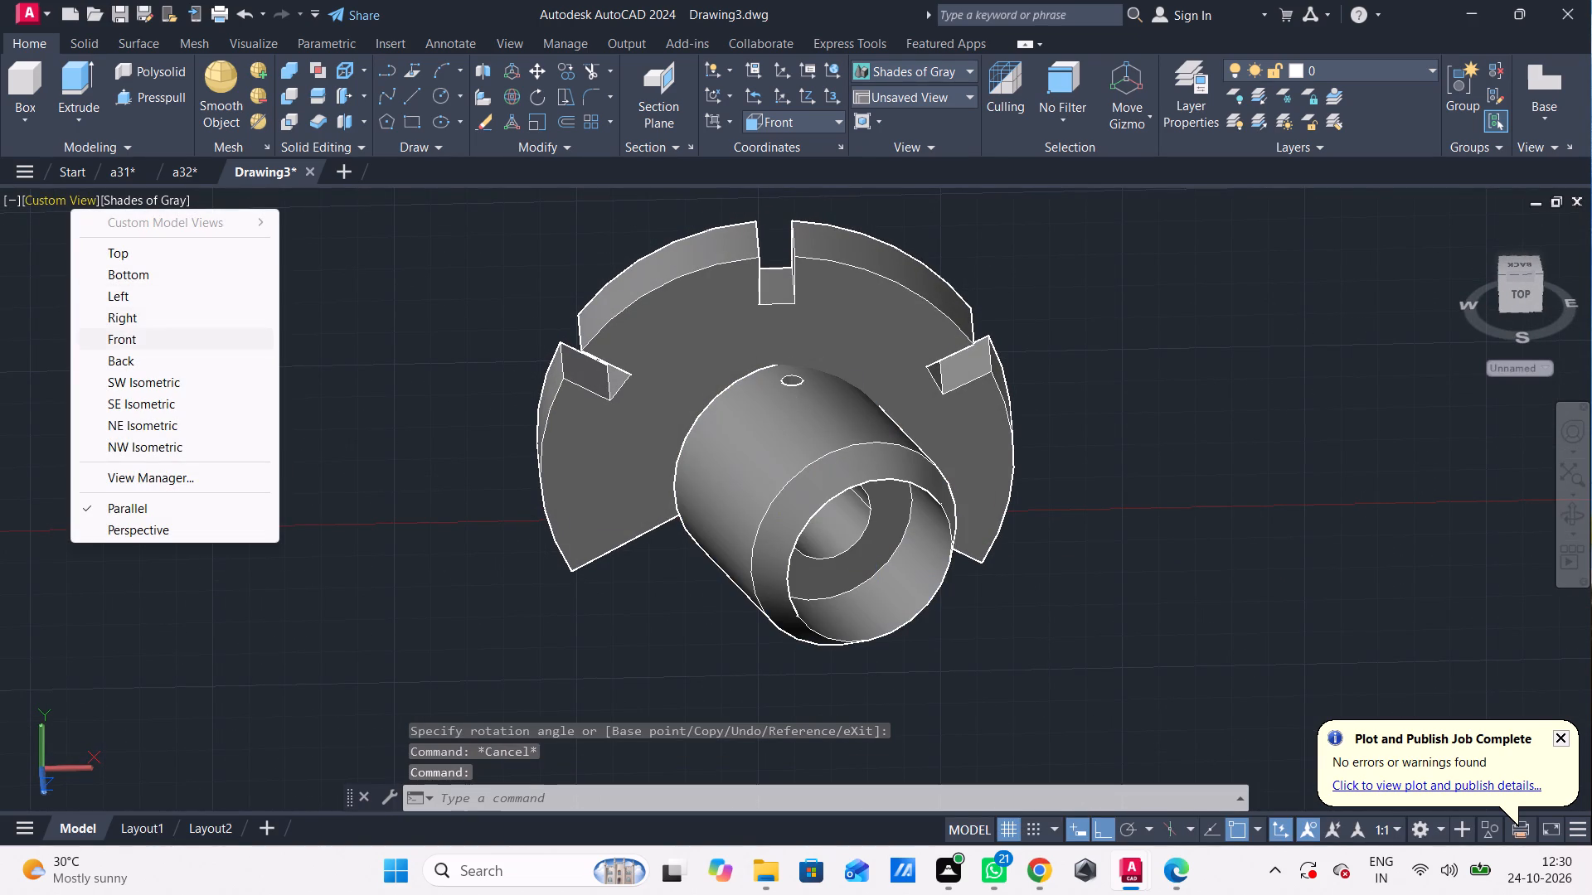
left_click(182, 330)
scroll(554, 594, "up", 3)
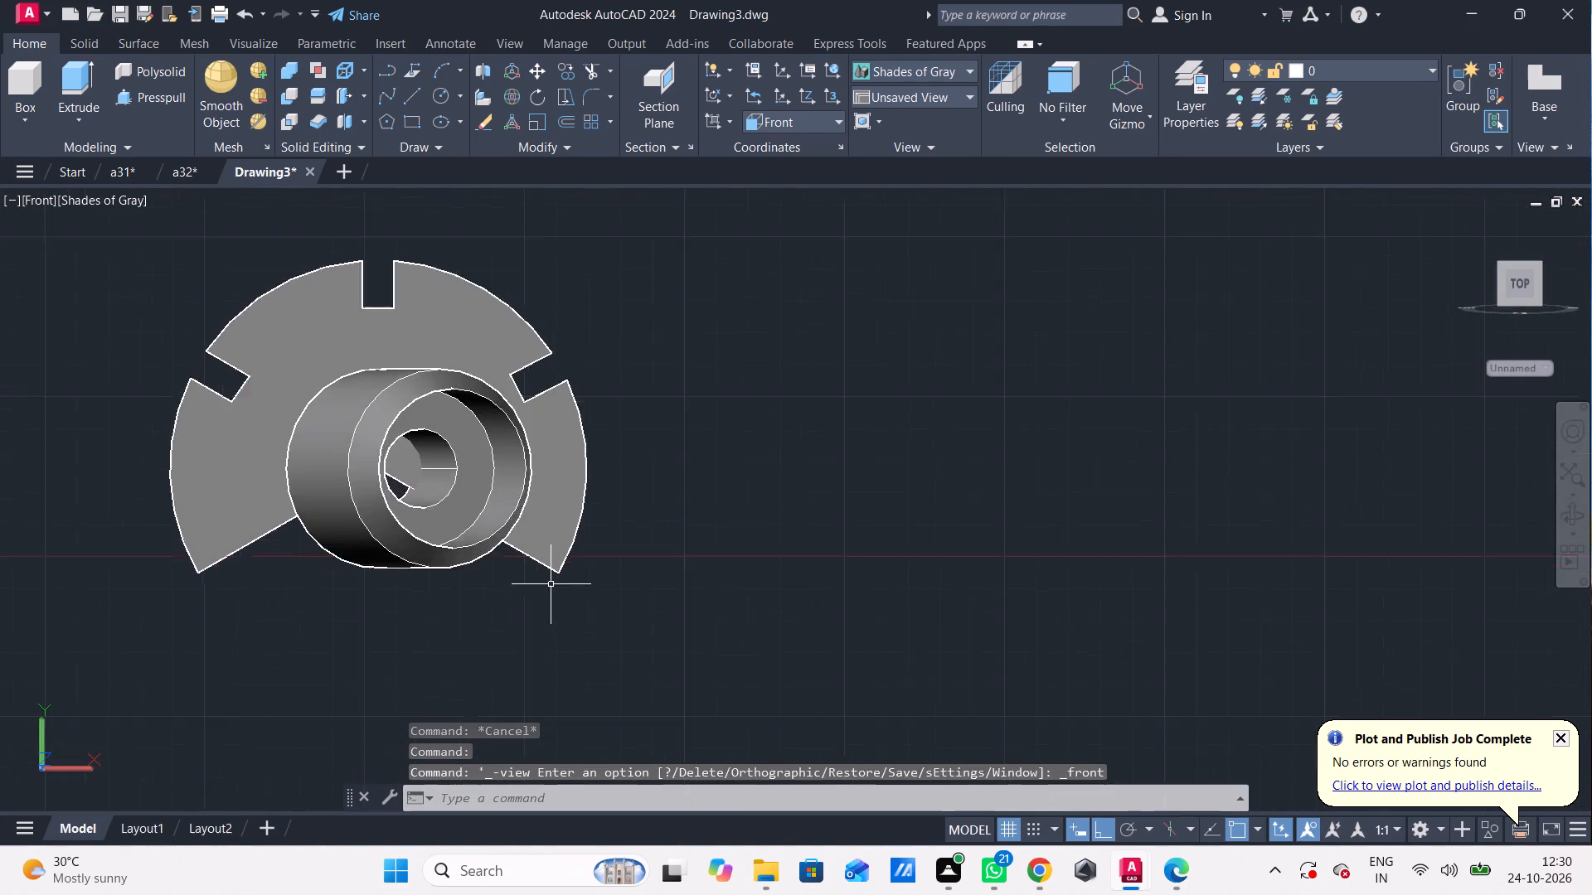
scroll(551, 583, "up", 1)
scroll(458, 520, "down", 3)
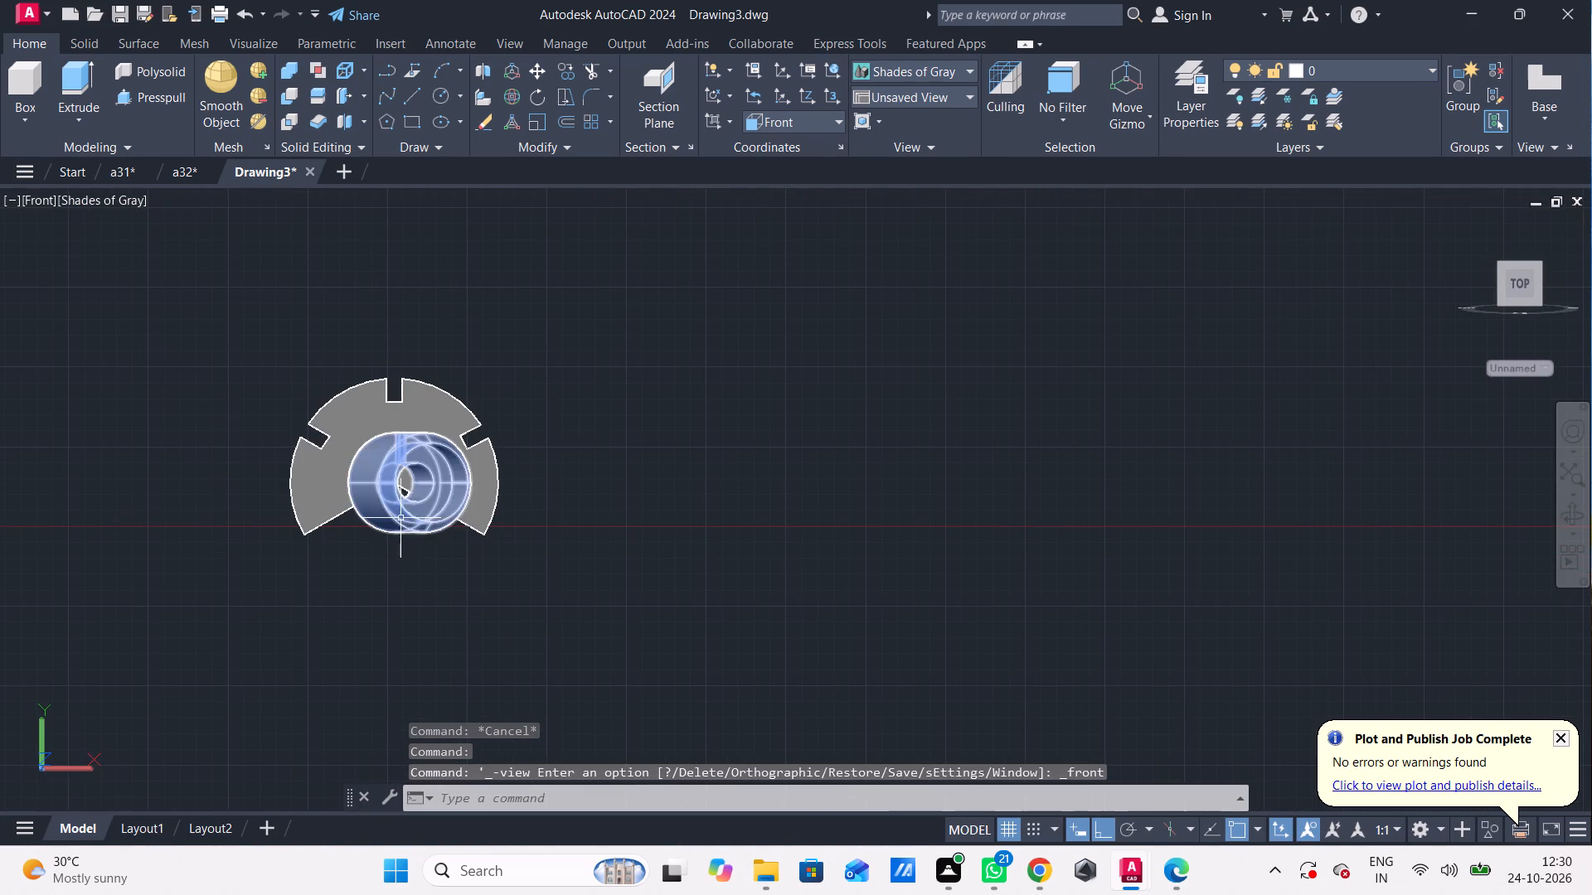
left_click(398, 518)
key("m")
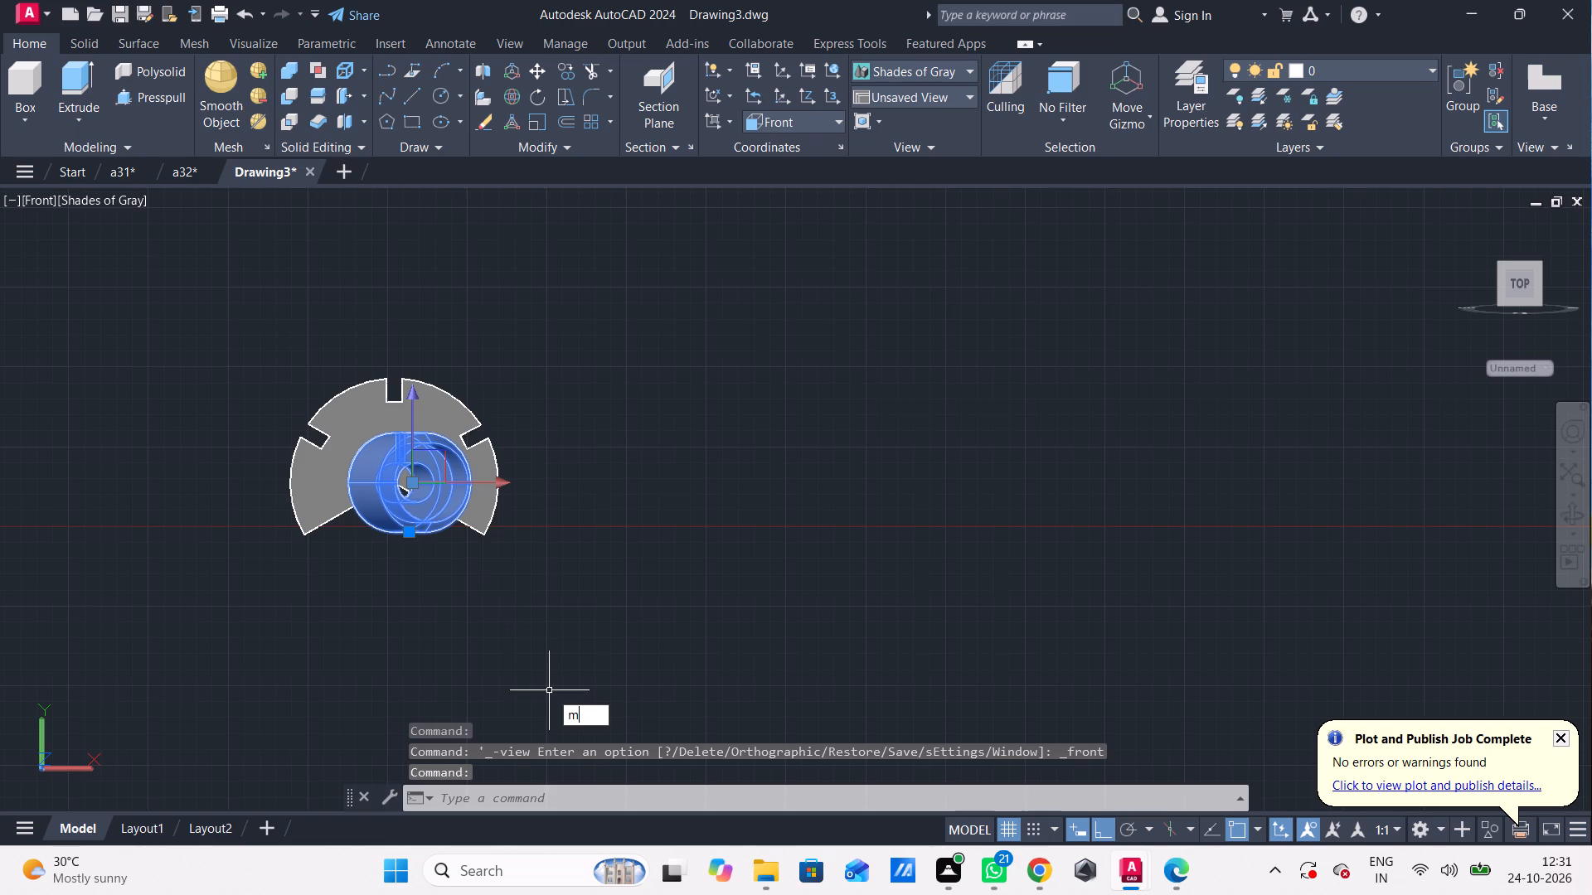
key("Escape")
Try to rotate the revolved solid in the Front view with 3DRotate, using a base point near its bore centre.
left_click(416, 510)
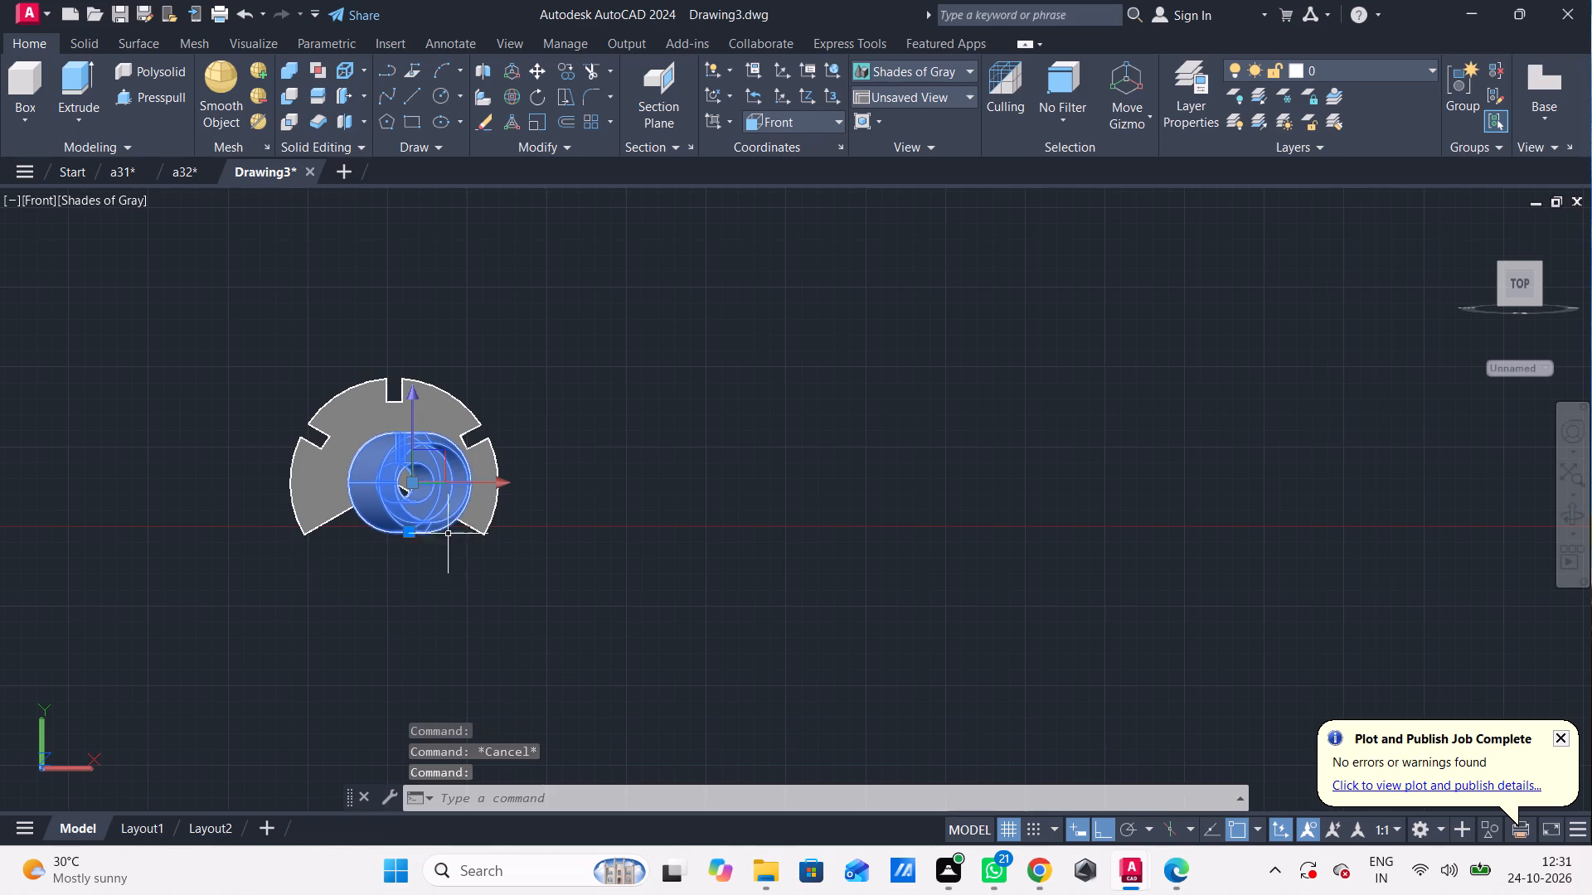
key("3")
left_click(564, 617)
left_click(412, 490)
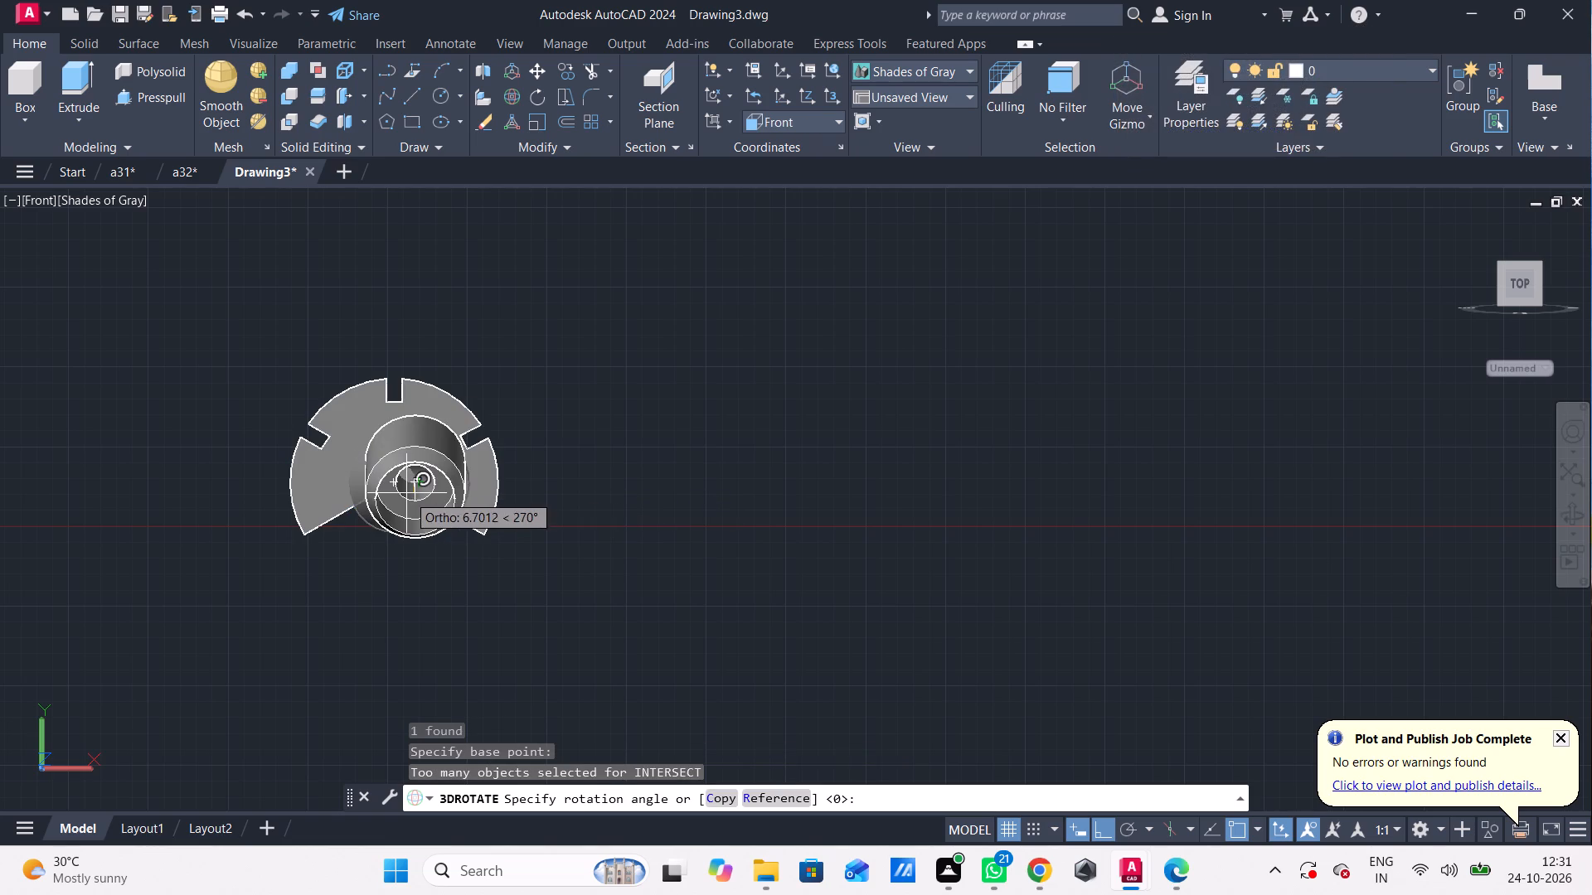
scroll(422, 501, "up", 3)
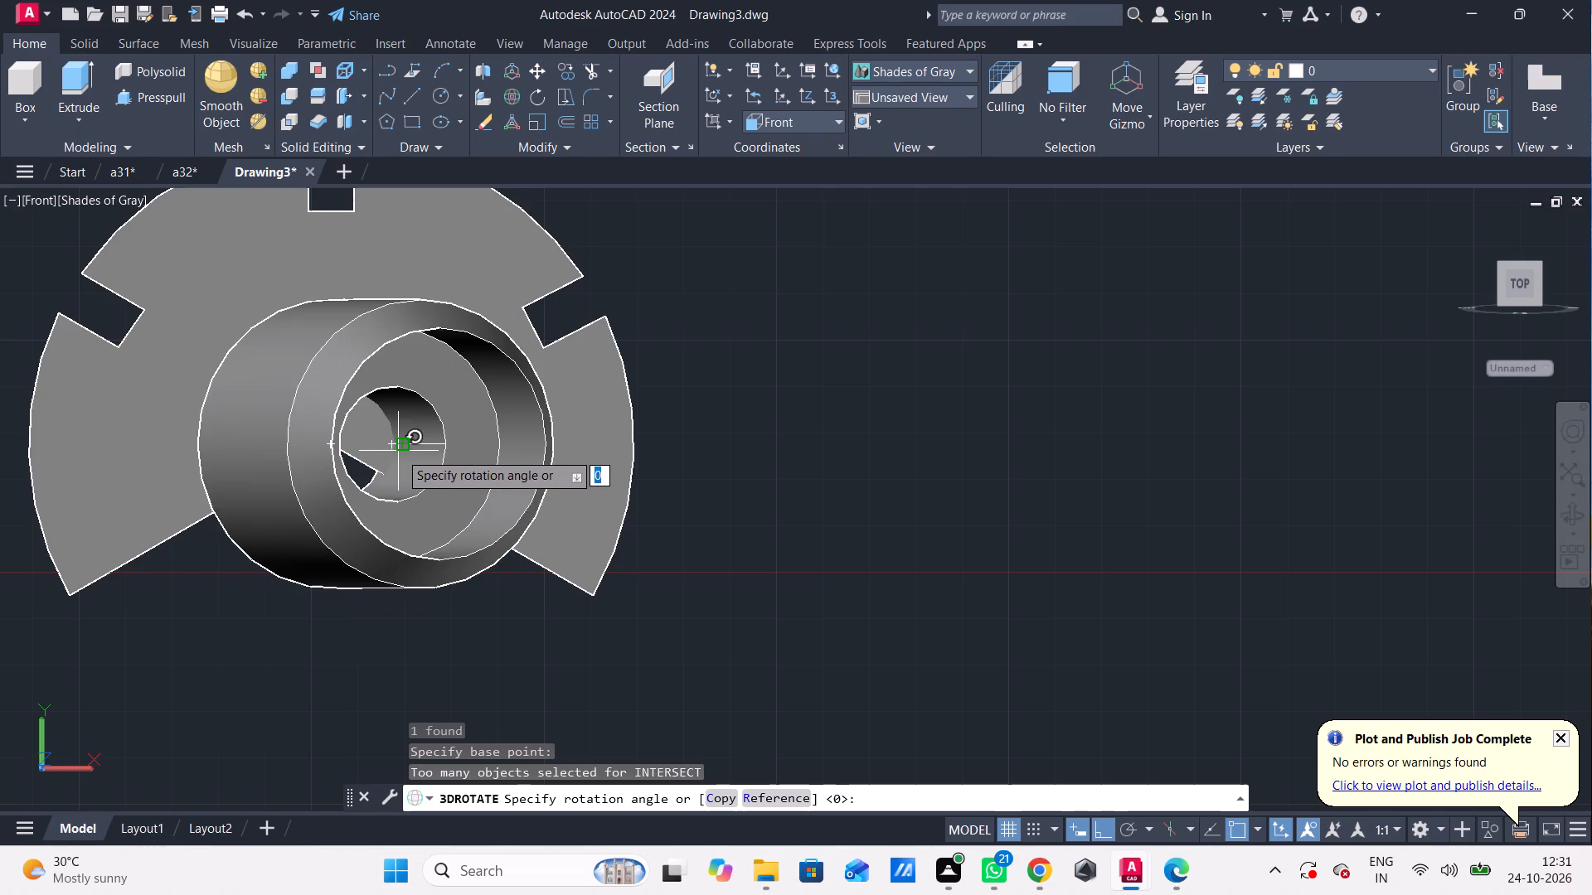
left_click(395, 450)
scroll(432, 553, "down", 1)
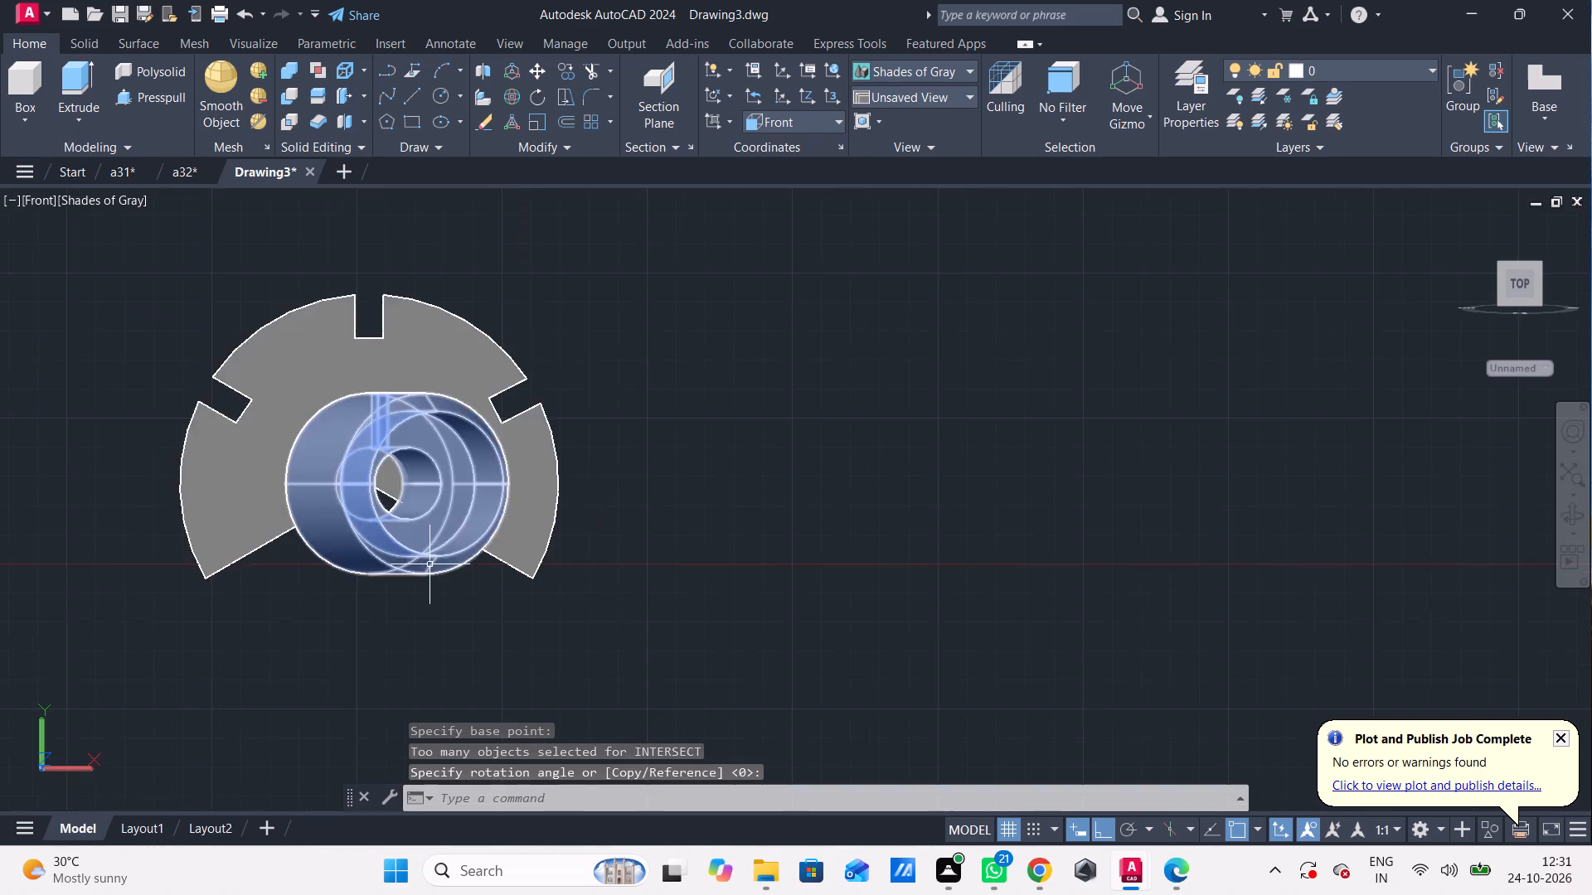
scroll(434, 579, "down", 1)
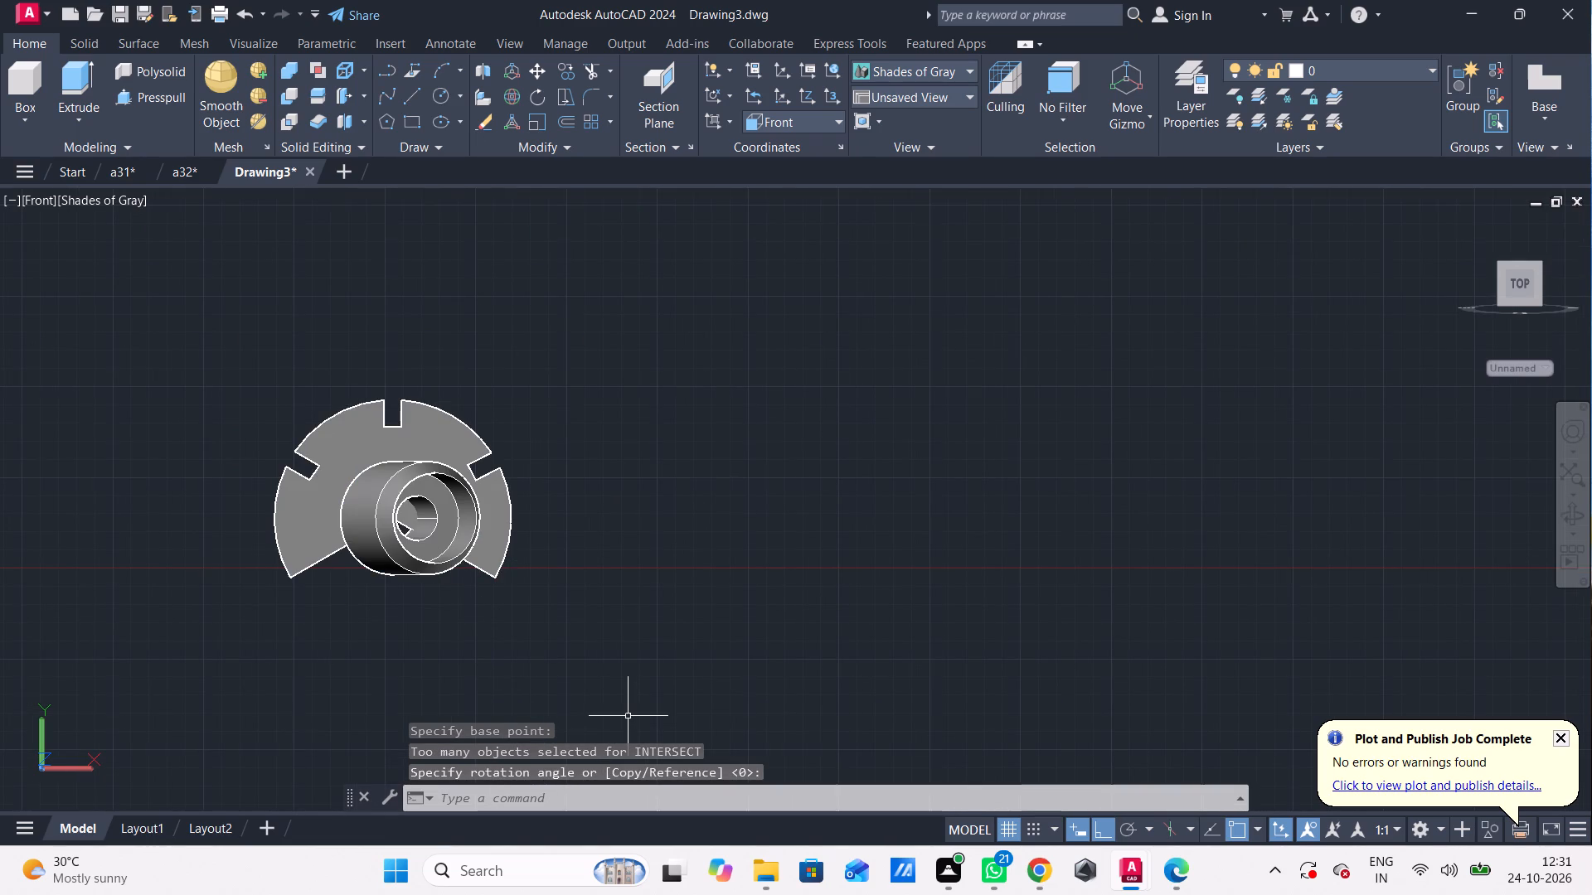
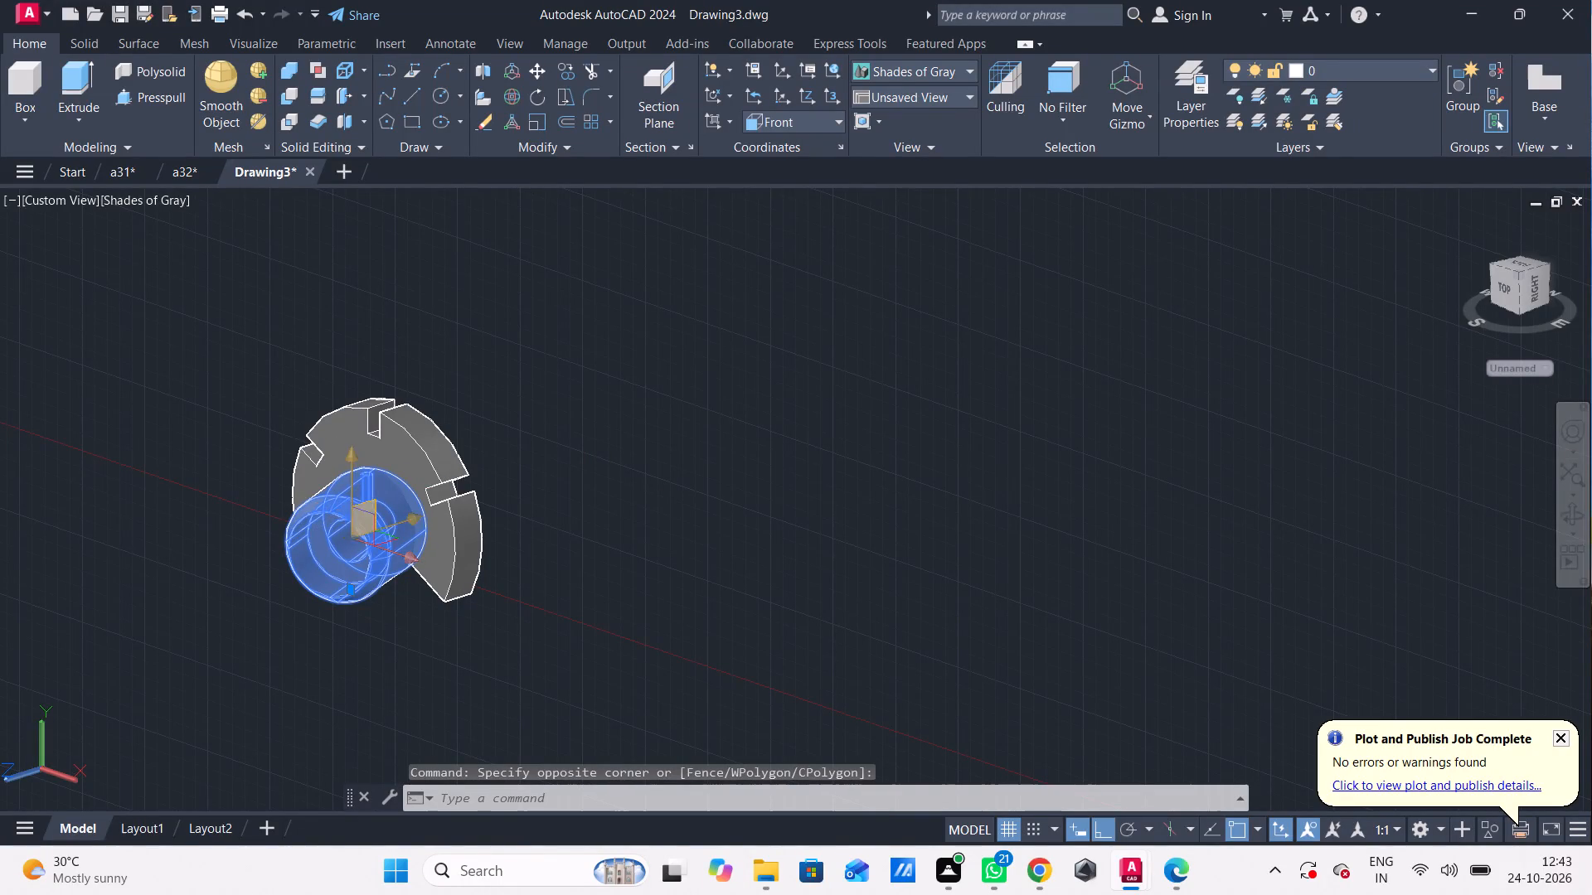
Rotate the hollow chamfered sleeve in 3D about its vertical axis, turning it sideways in front of the slotted plate.
key("3")
key("space")
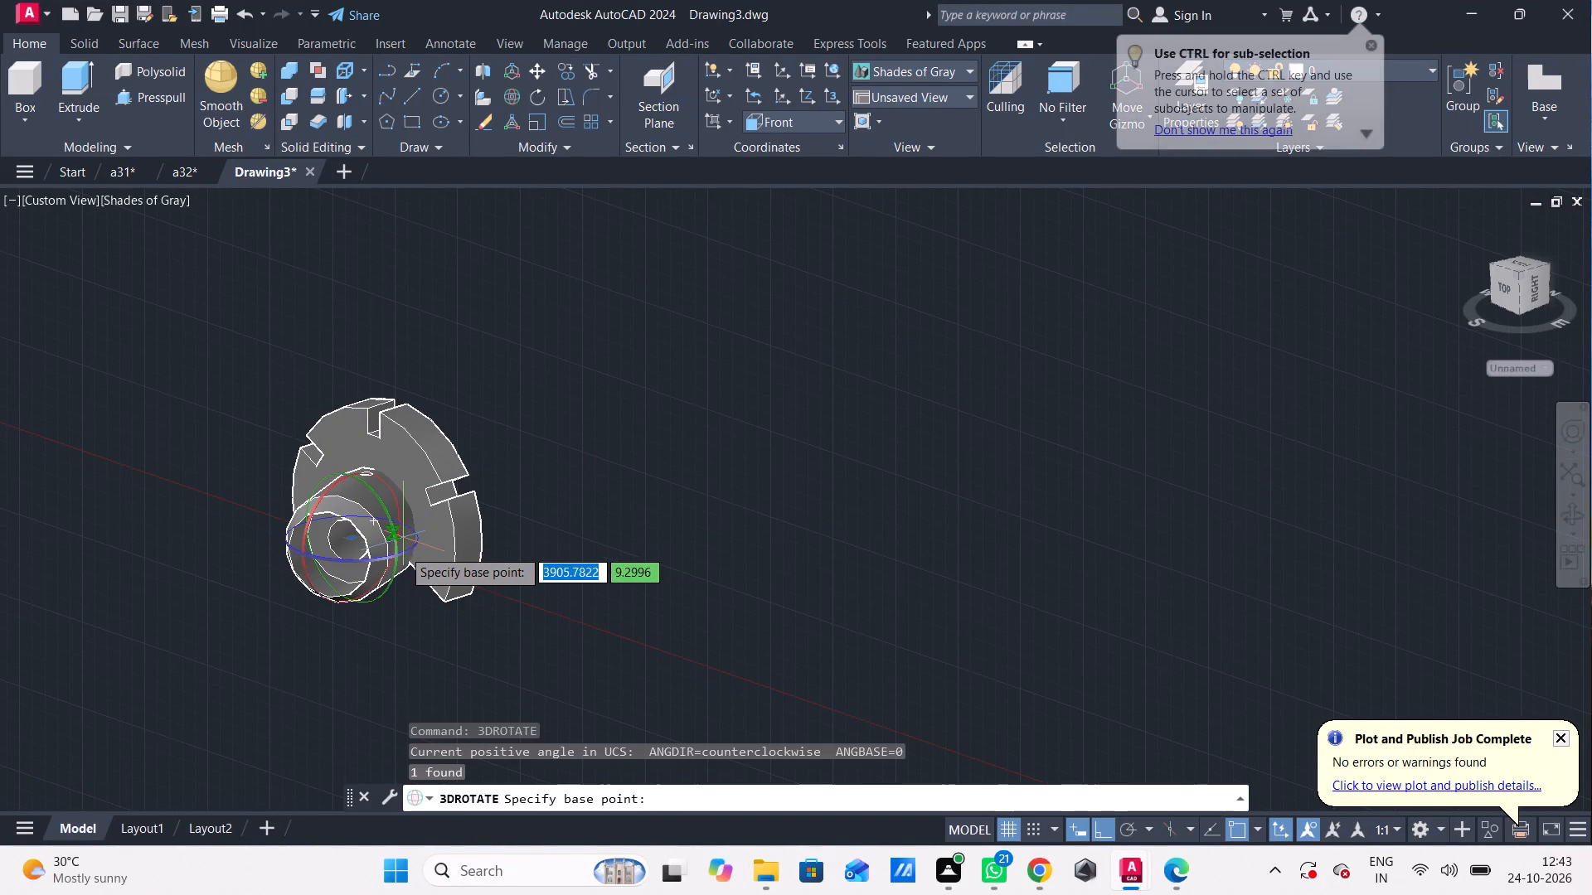
left_click(402, 550)
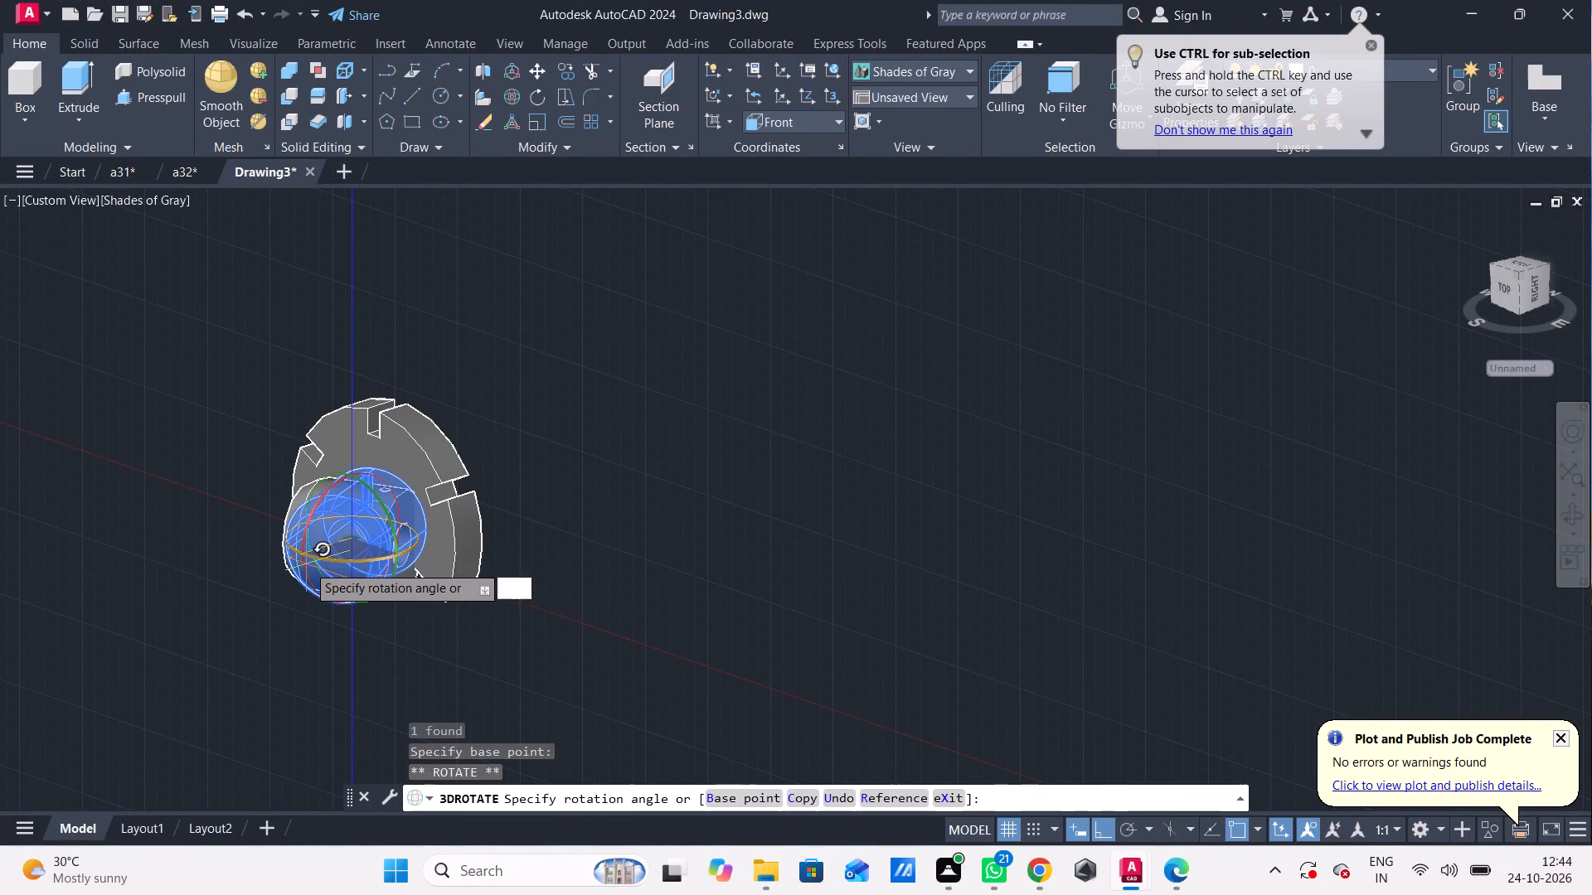
left_click(307, 564)
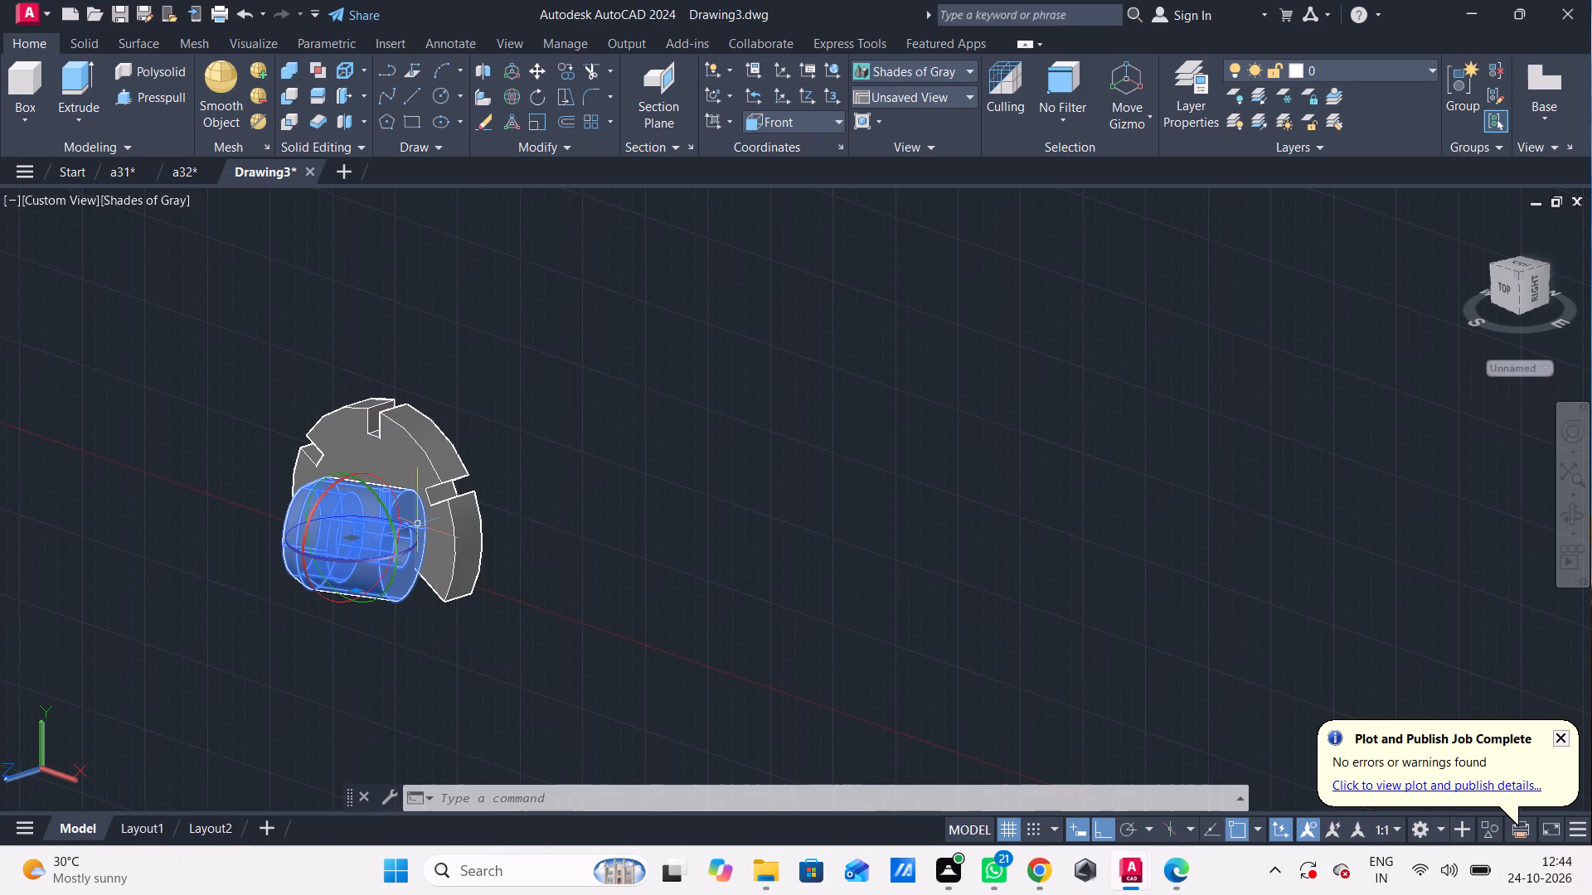
In the Front view, move the sleeve horizontally along the X axis, clear of the slotted plate.
left_click(59, 195)
left_click(124, 332)
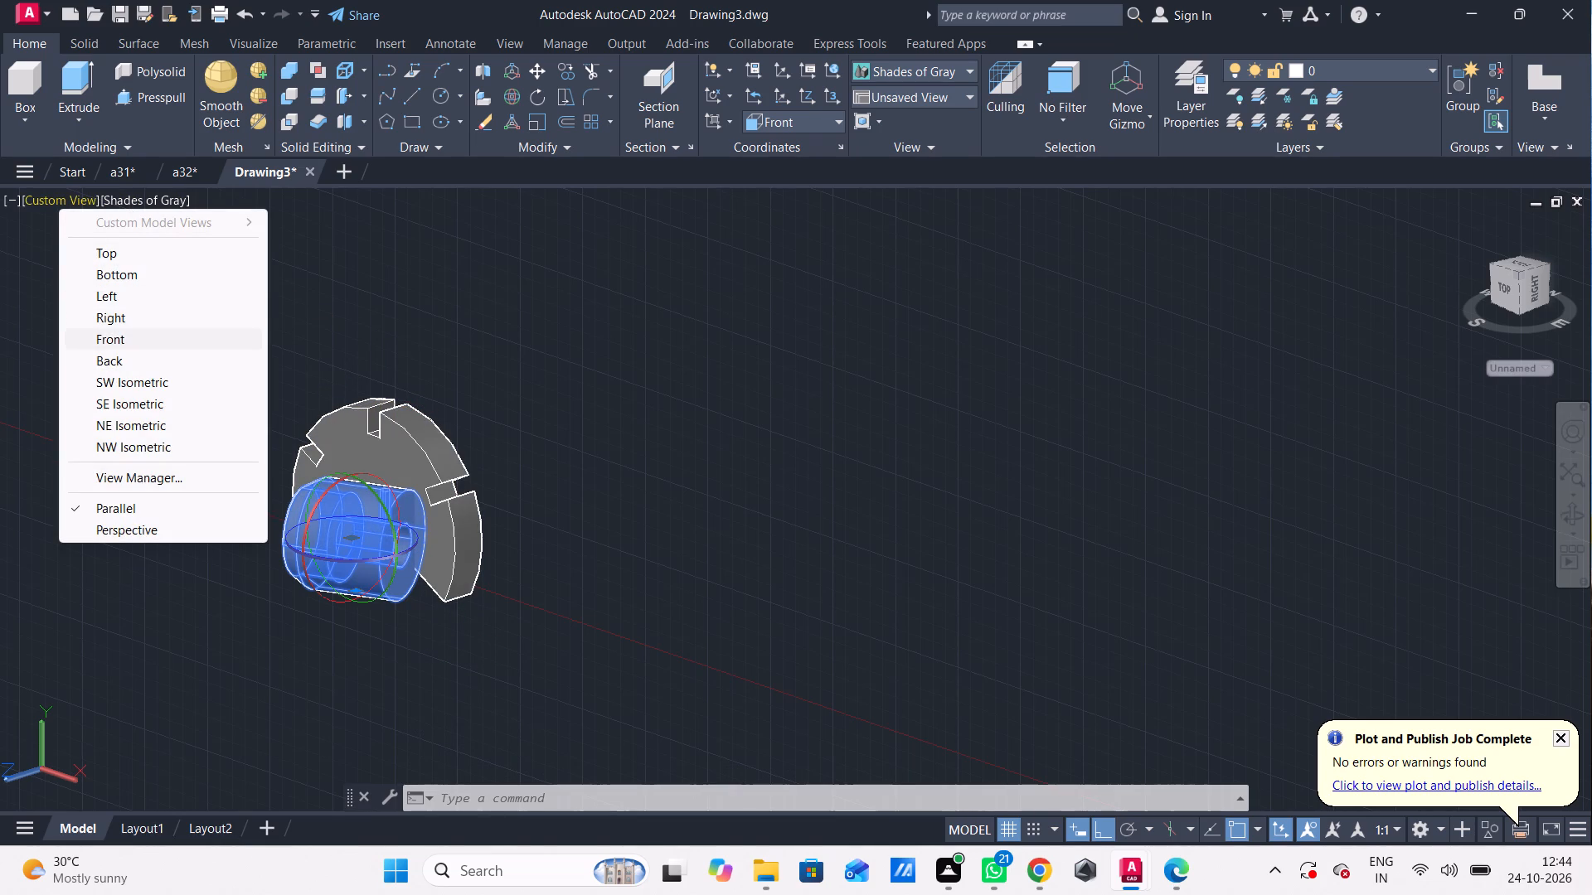
scroll(457, 553, "up", 2)
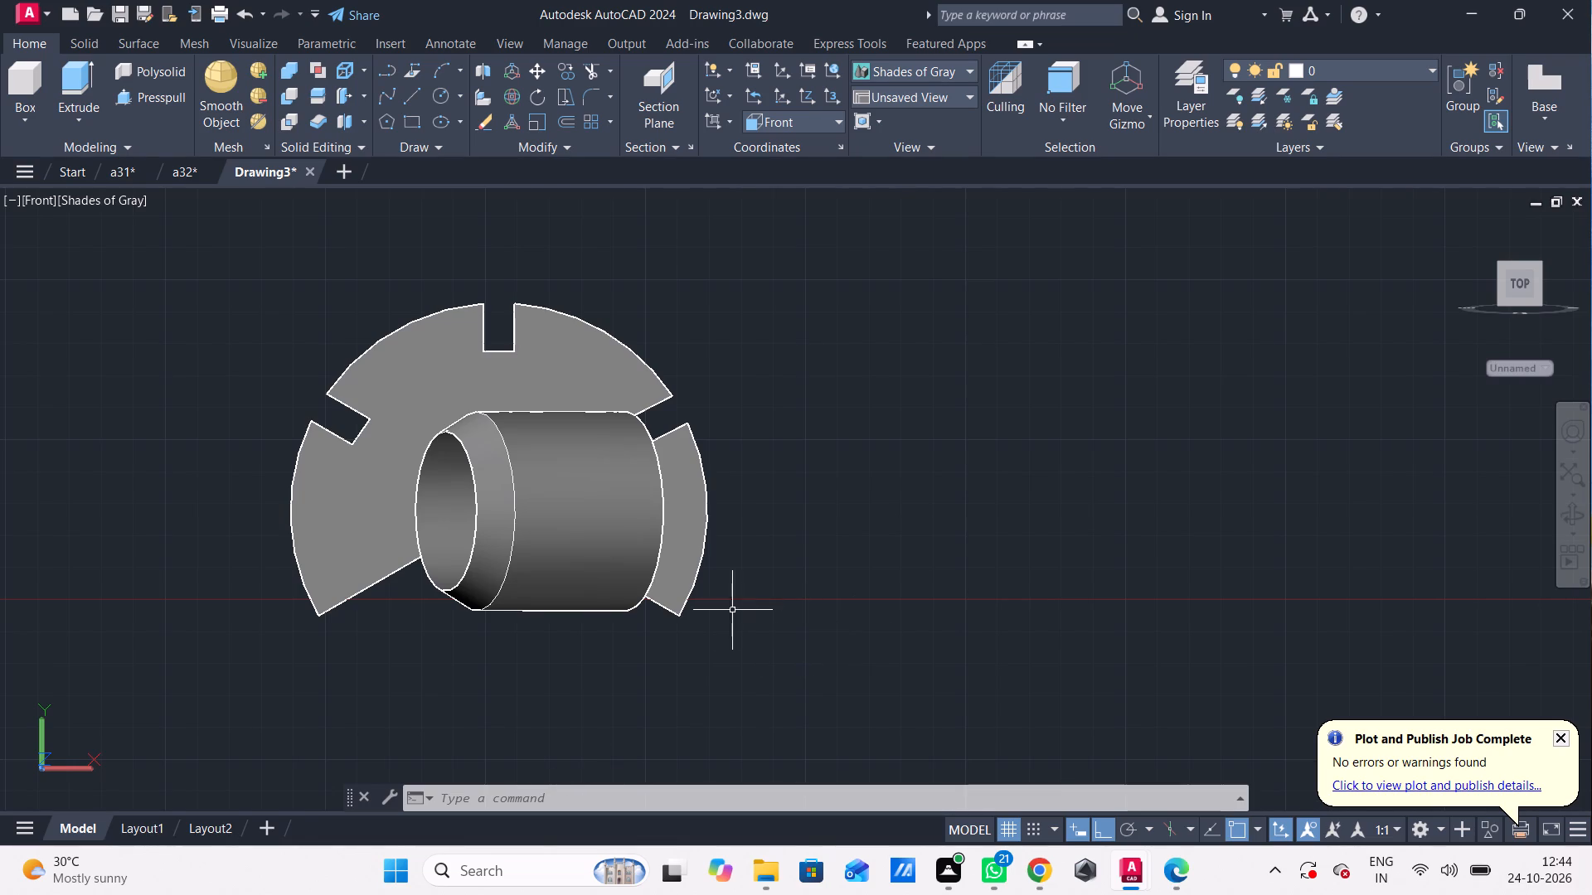
left_click(546, 506)
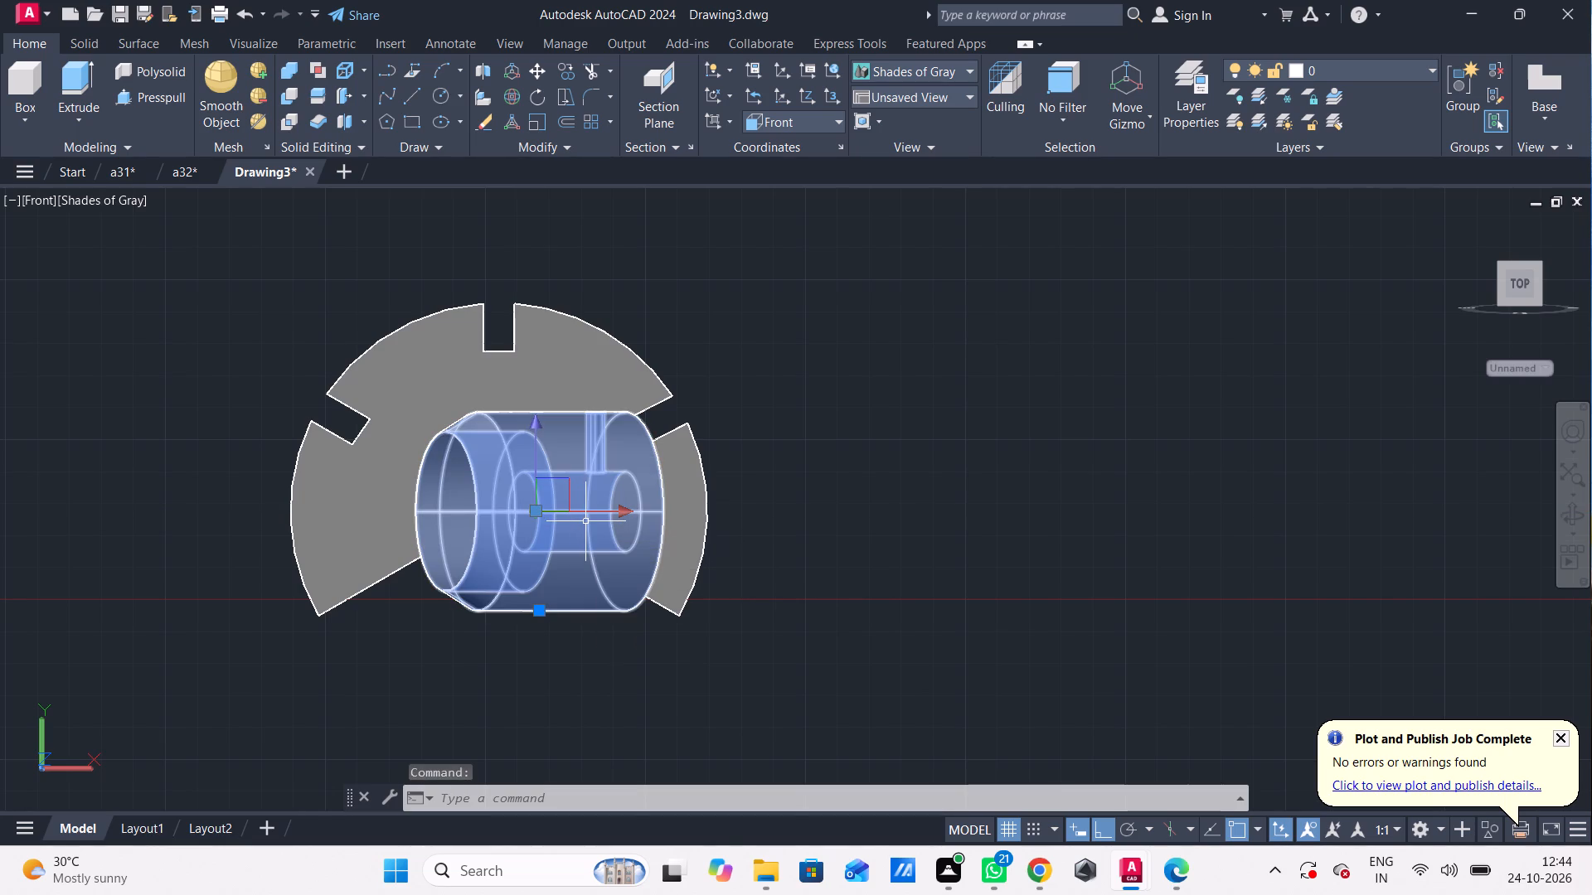
key("Escape")
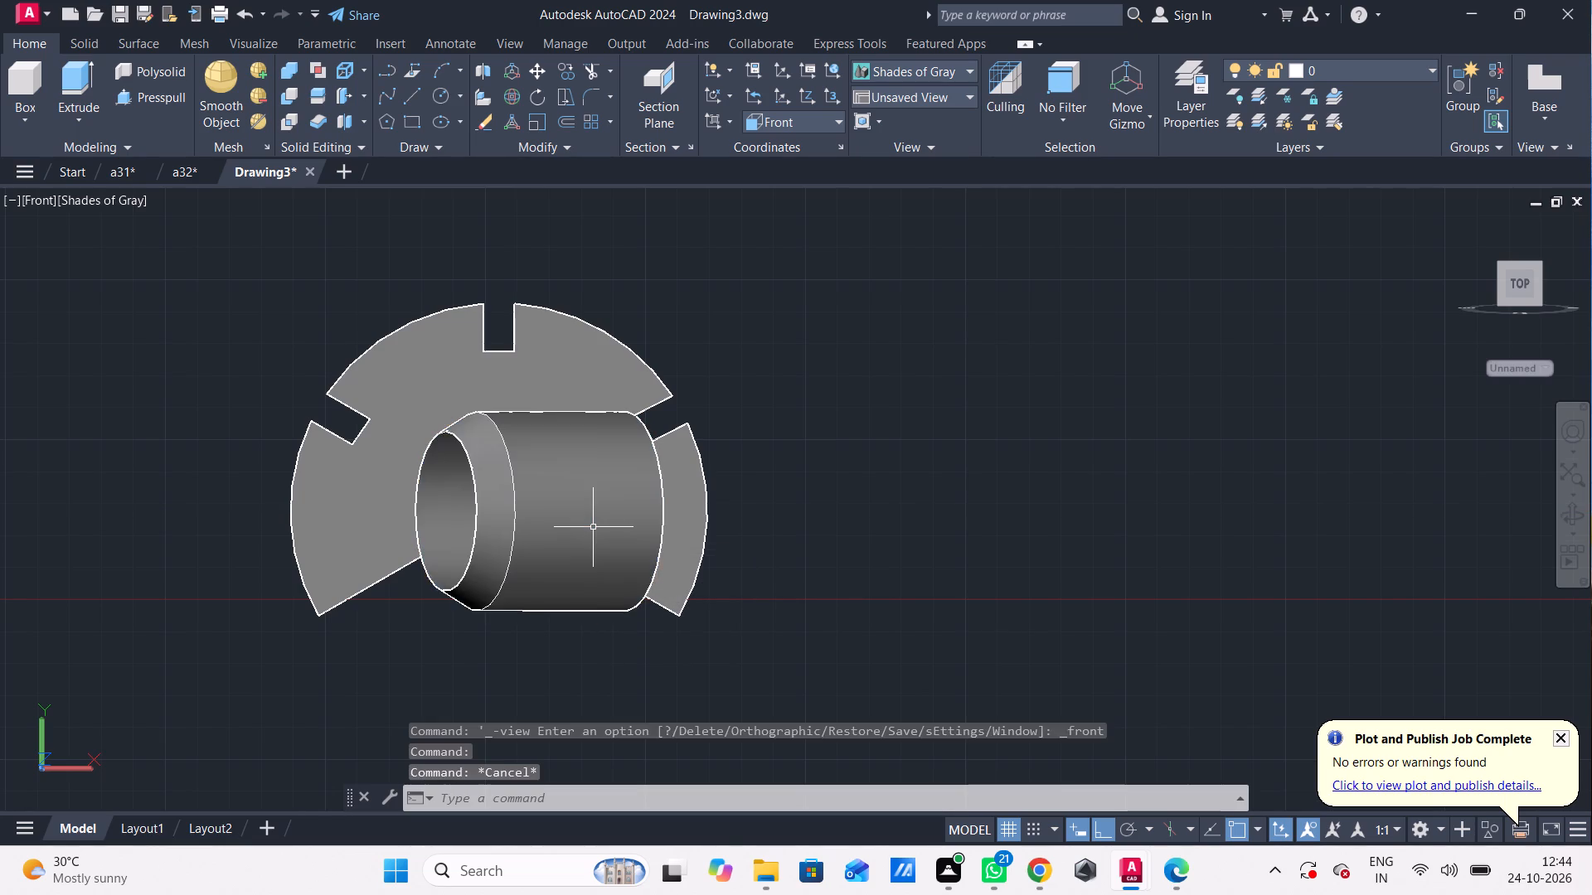
left_click(594, 528)
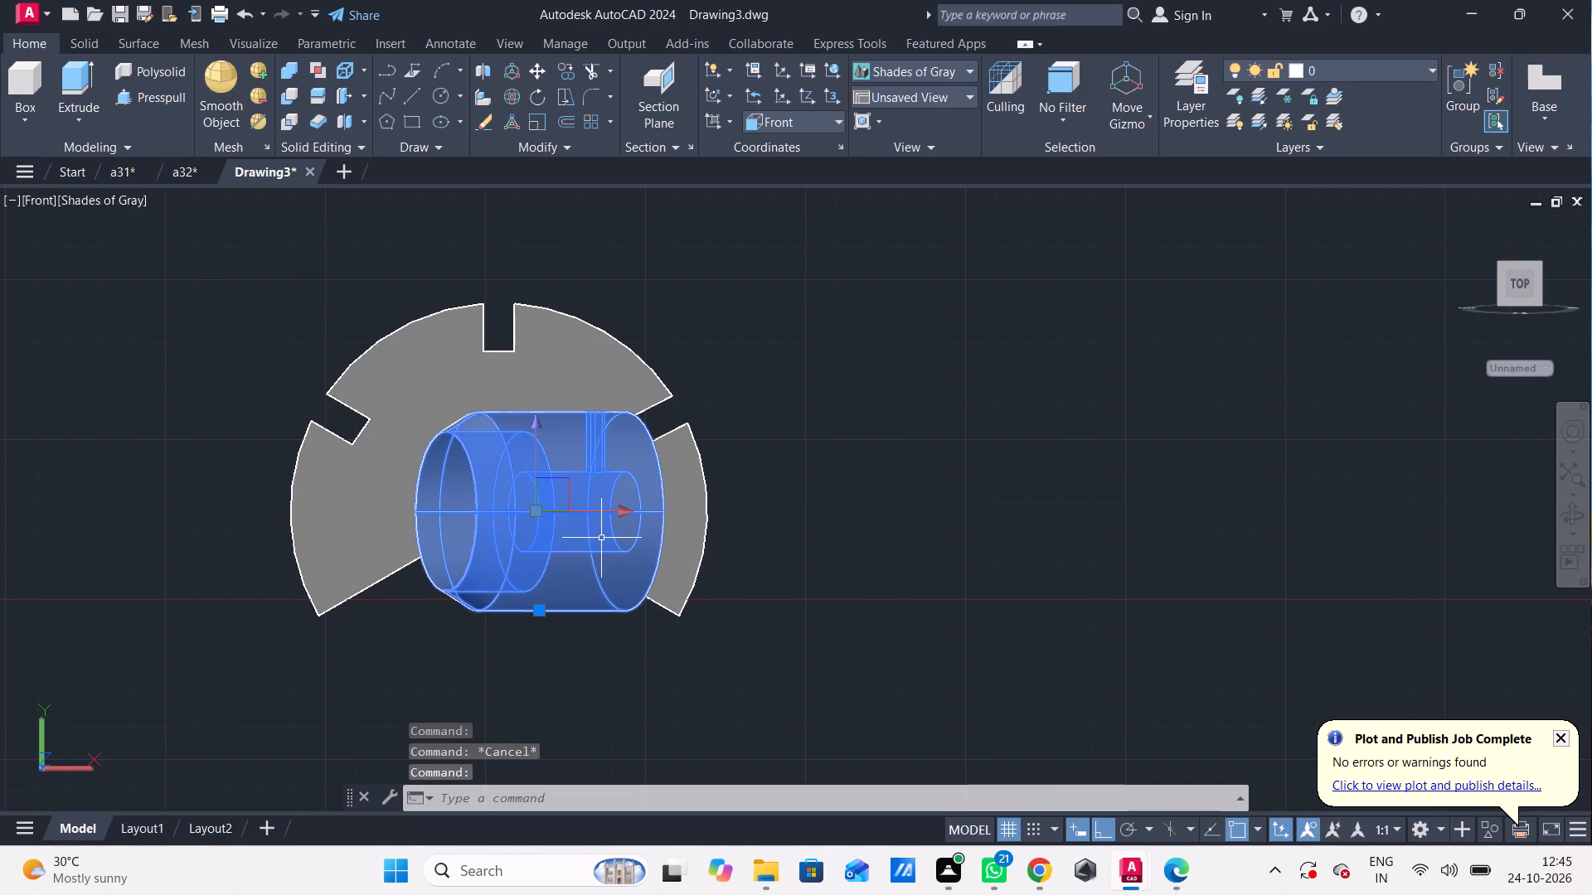
type("m")
key("space")
left_click(602, 539)
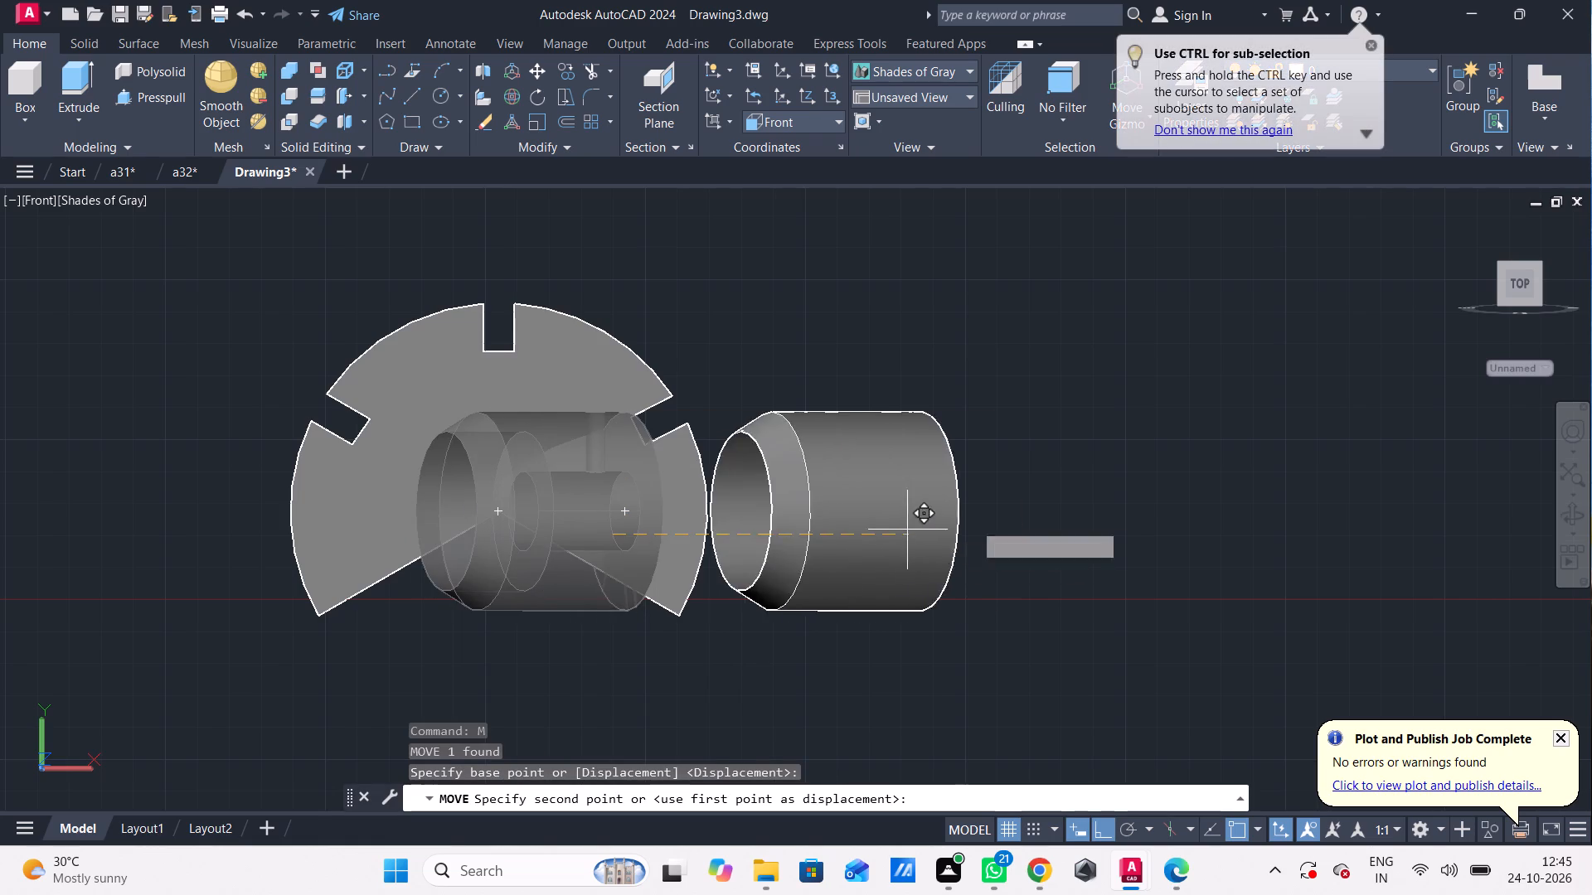
left_click_drag(1337, 588, 1329, 588)
Rotate the slotted plate in 3D about its vertical axis by 180°, followed by a further 265°.
middle_click_drag(1201, 602, 1198, 603)
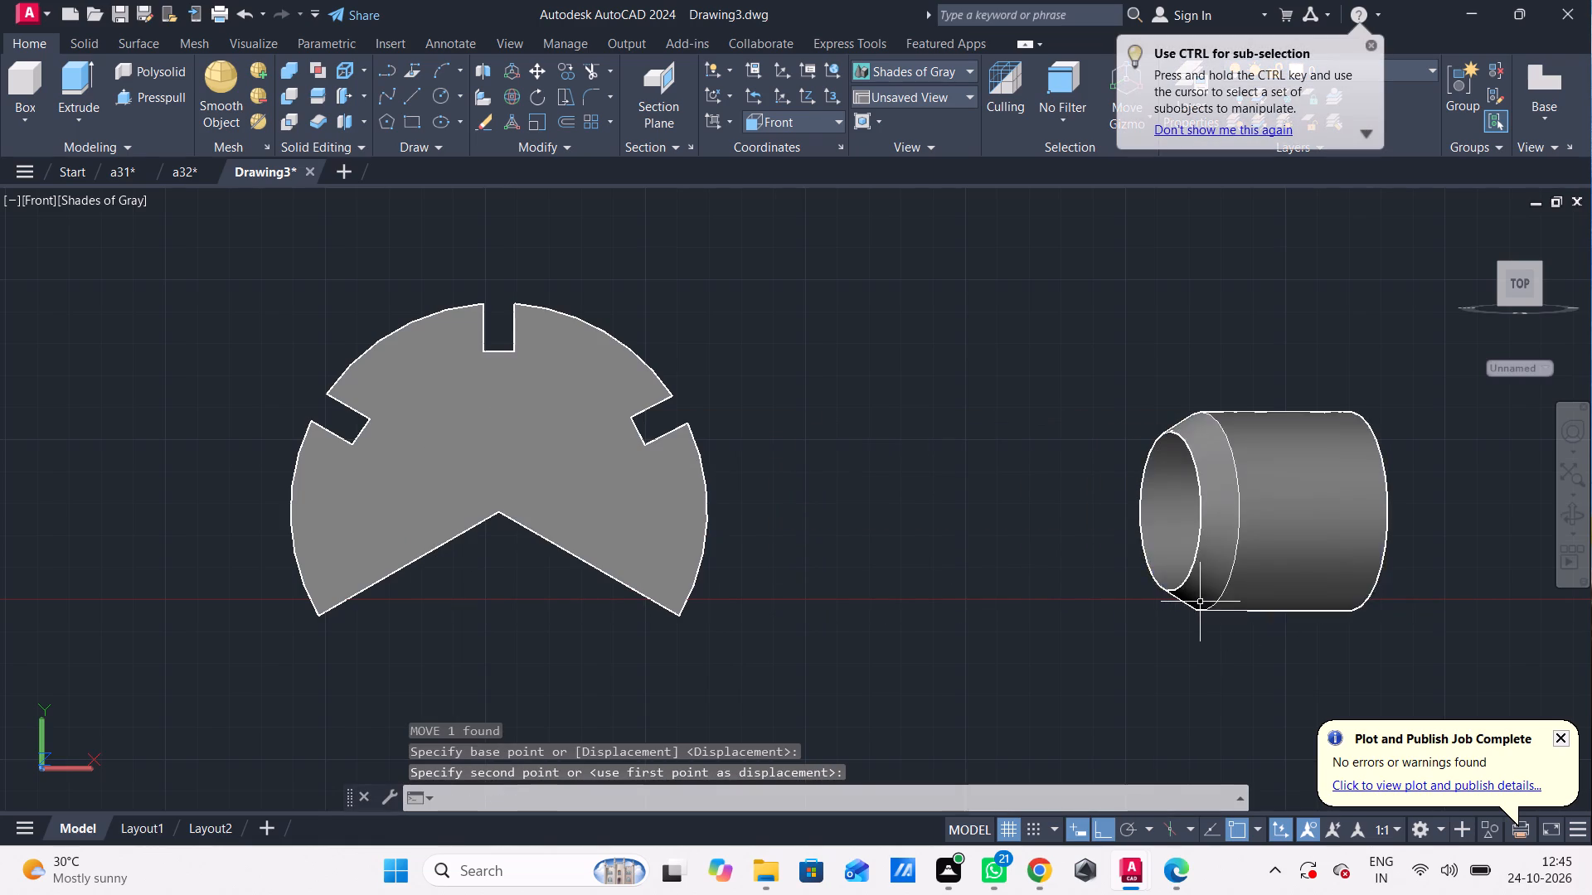
middle_click_drag(1198, 603, 922, 637)
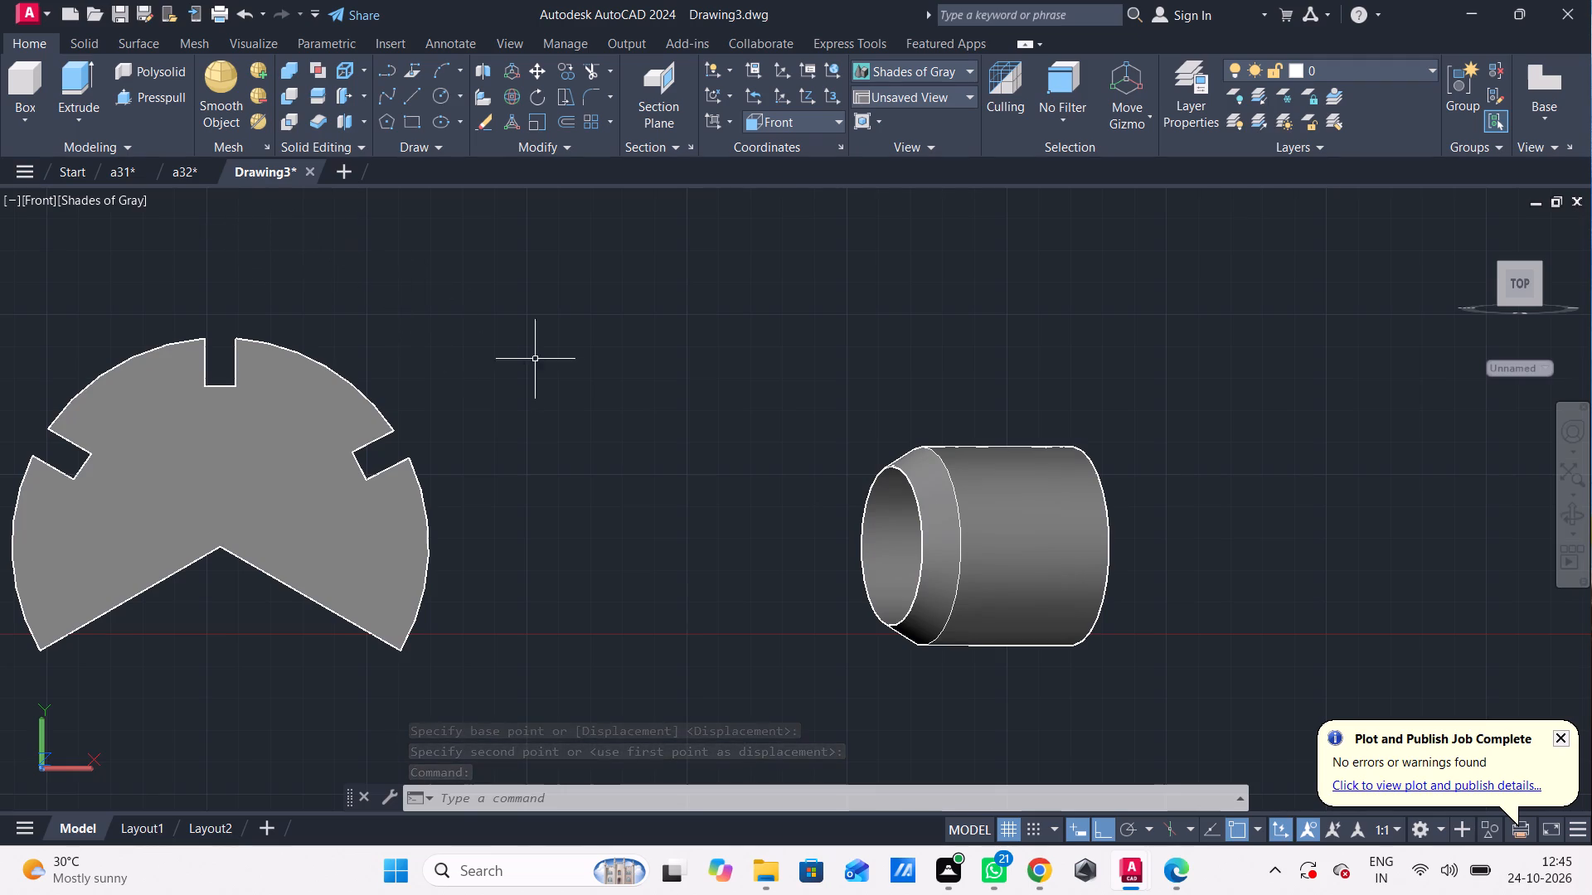
scroll(647, 467, "down", 1)
middle_click_drag(647, 467, 646, 438)
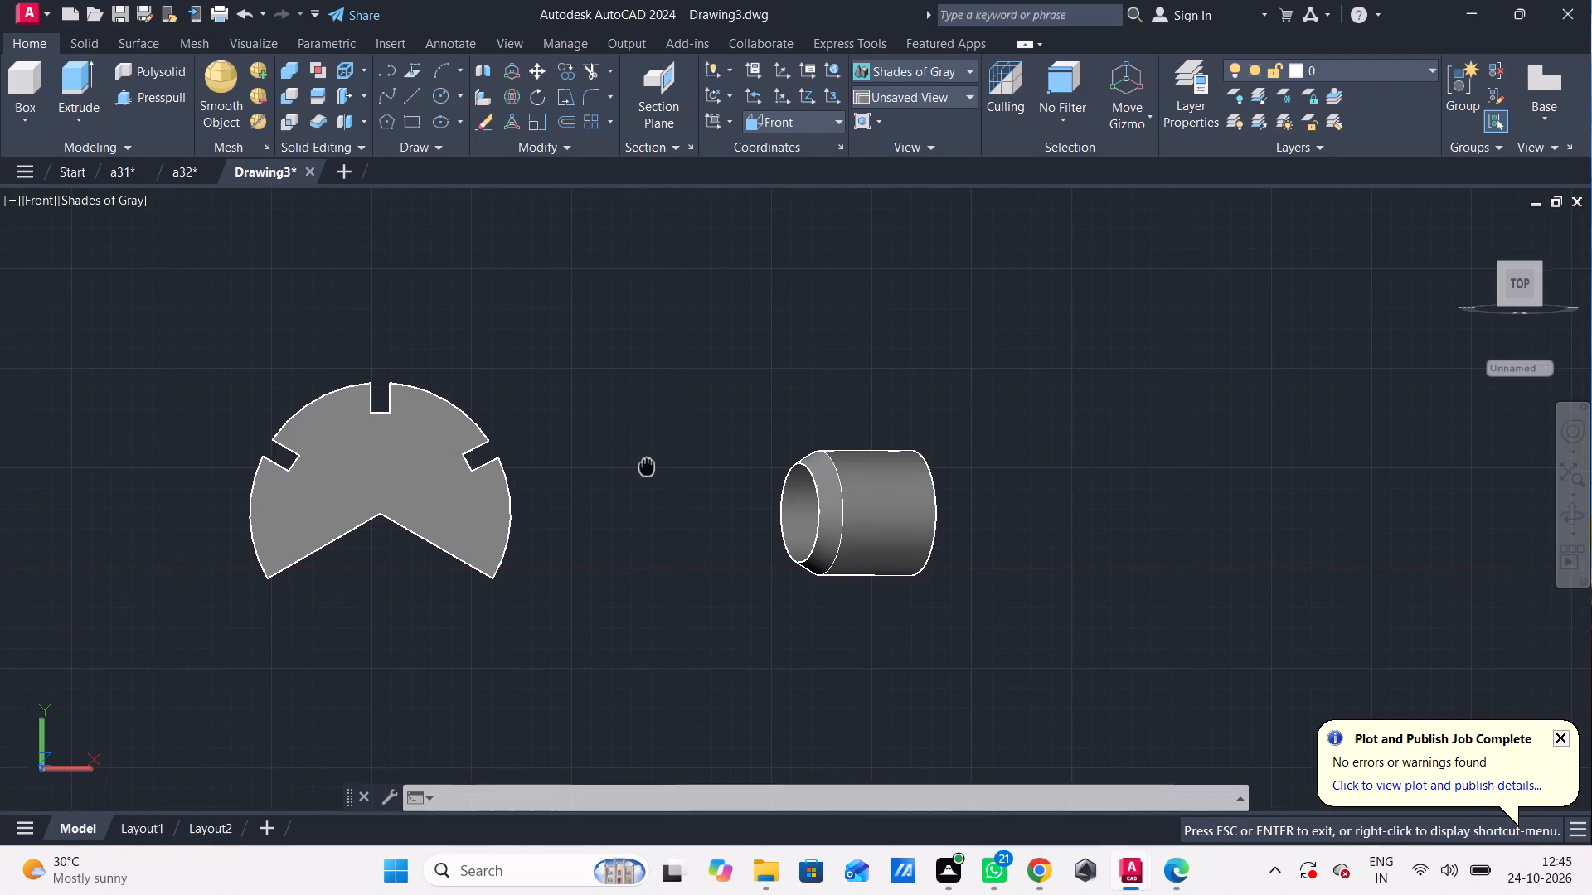
middle_click_drag(646, 438, 645, 425)
middle_click_drag(644, 423, 588, 418)
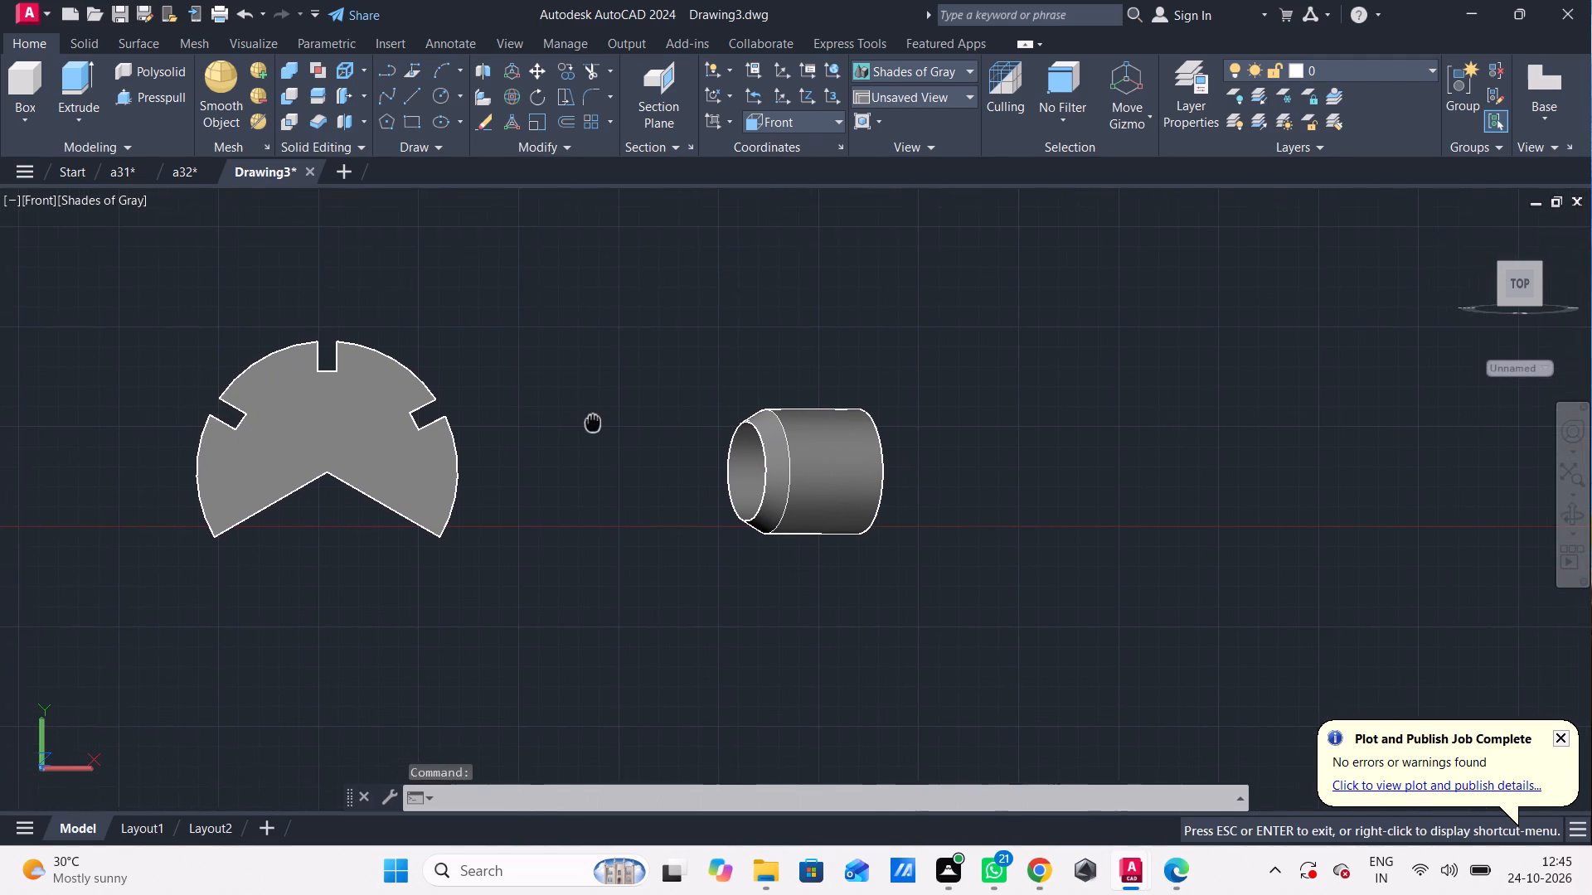
middle_click_drag(595, 424, 643, 442, "shift")
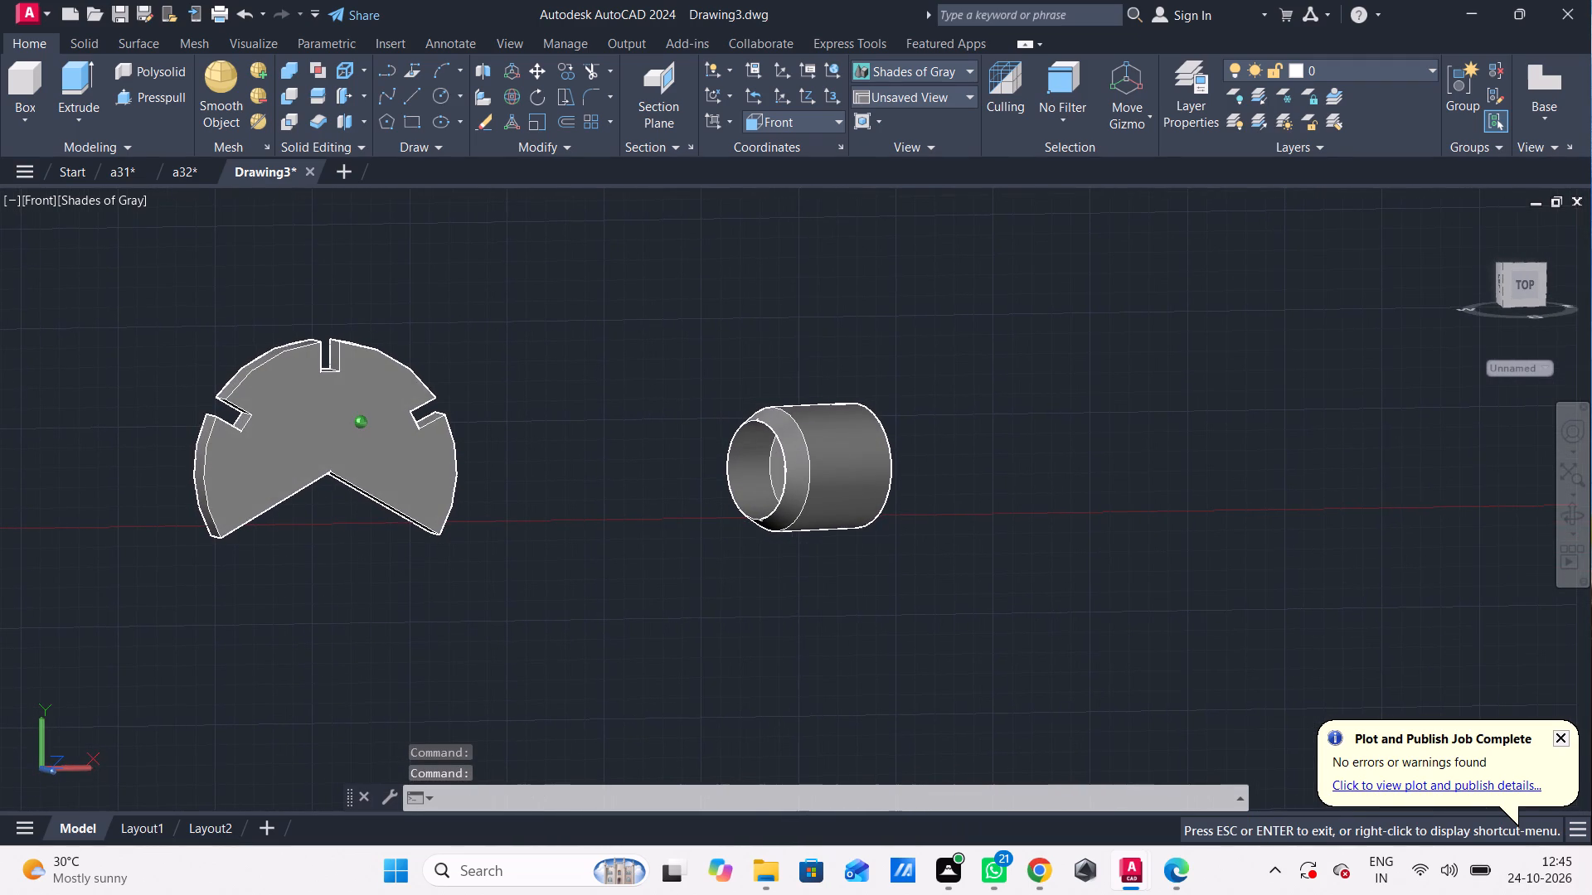
middle_click_drag(643, 442, 652, 474, "shift")
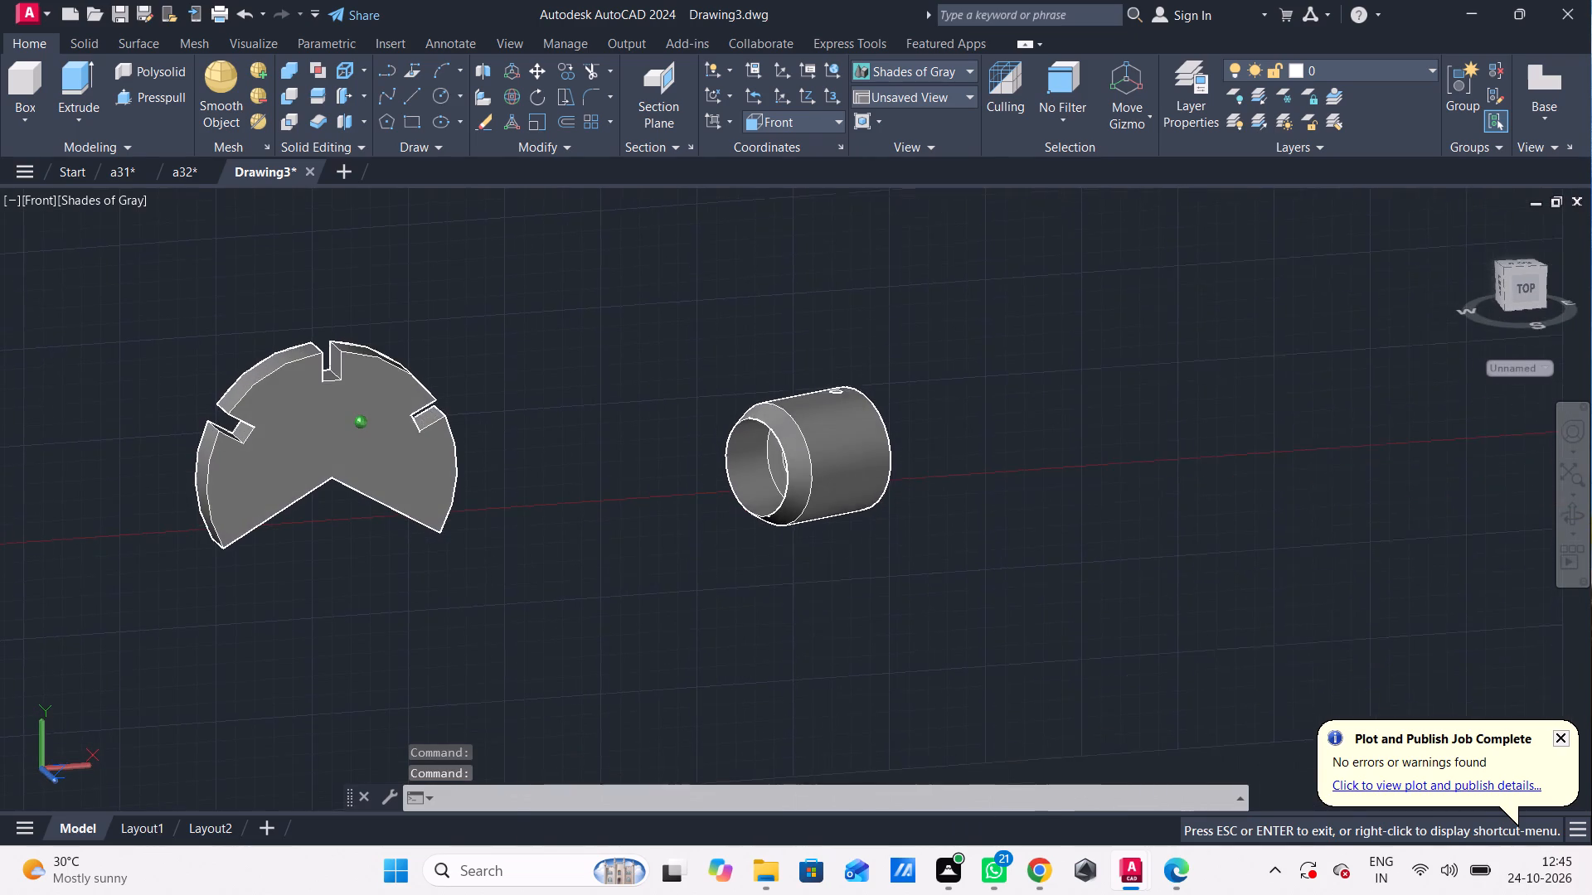
middle_click_drag(652, 474, 625, 501, "shift")
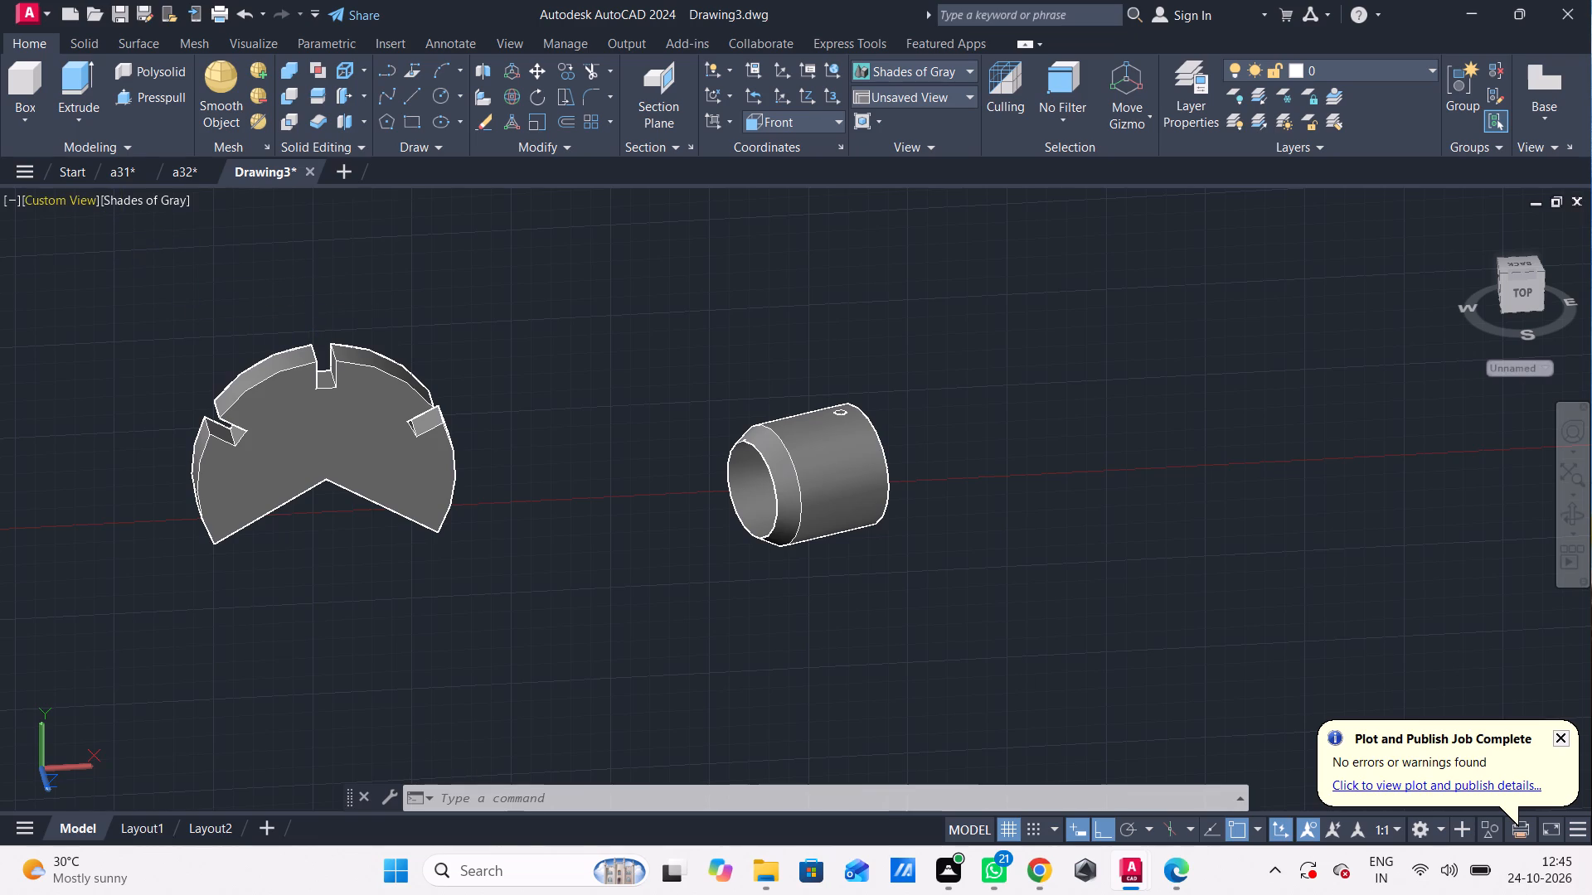
left_click(338, 459)
key("3")
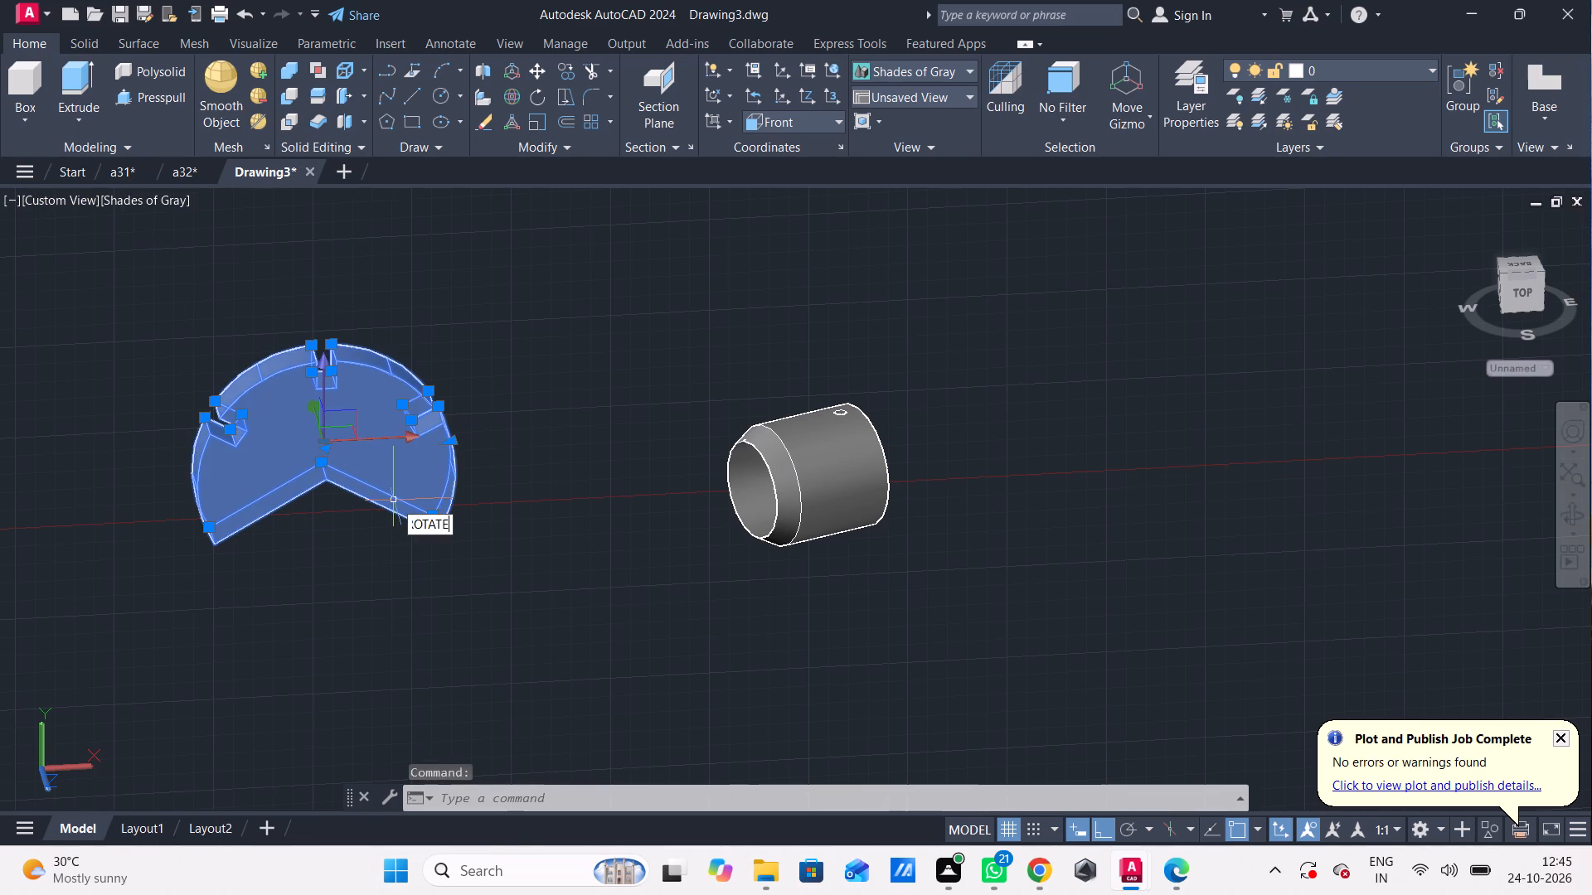
left_click(425, 541)
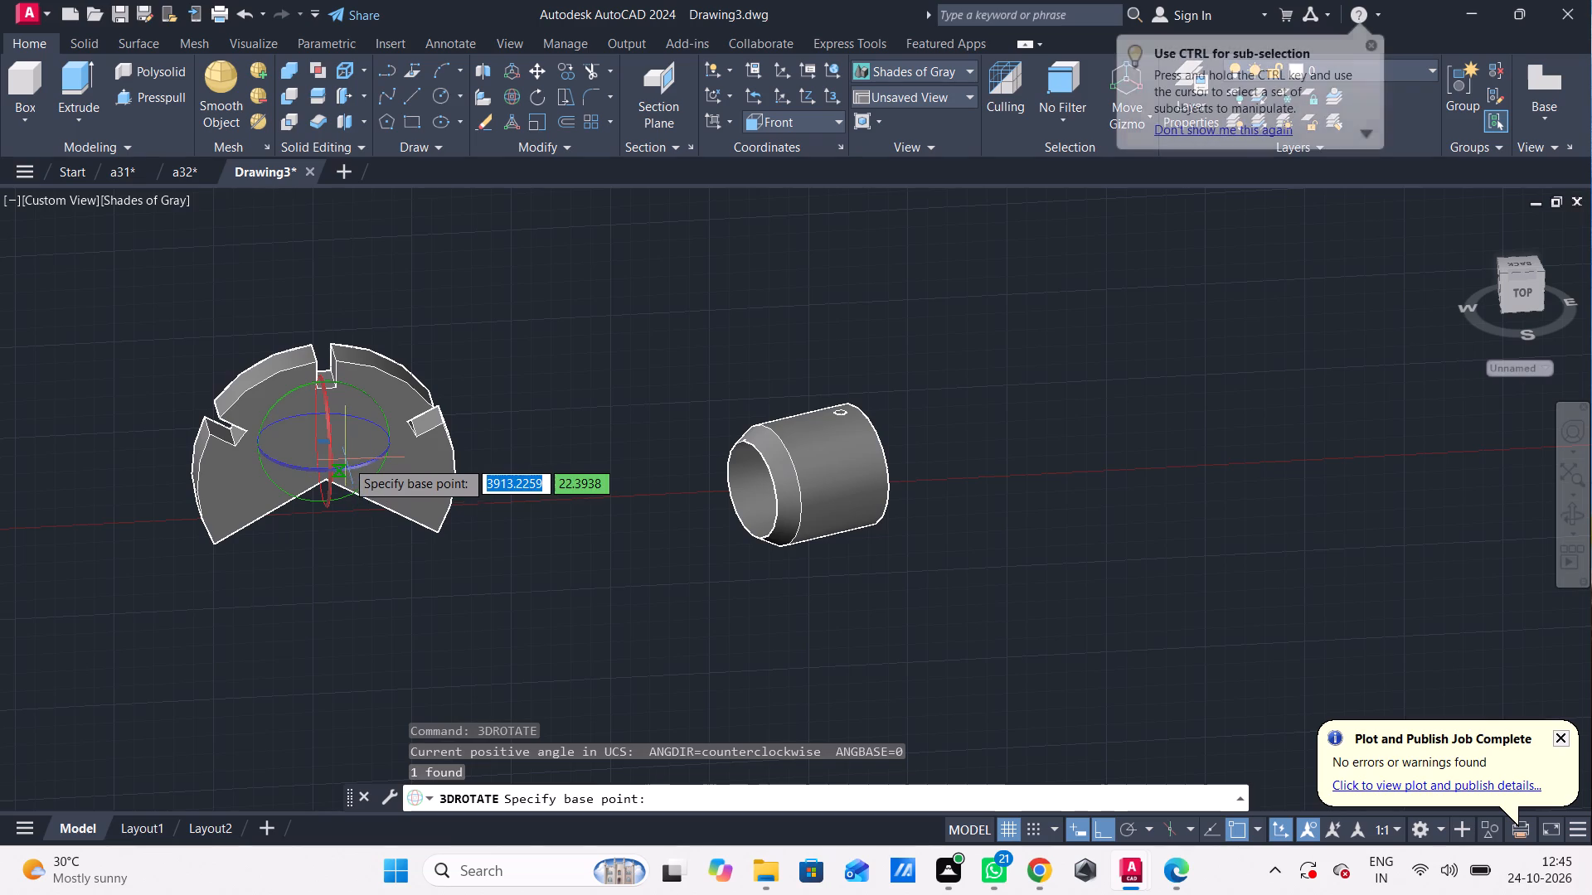
left_click(347, 467)
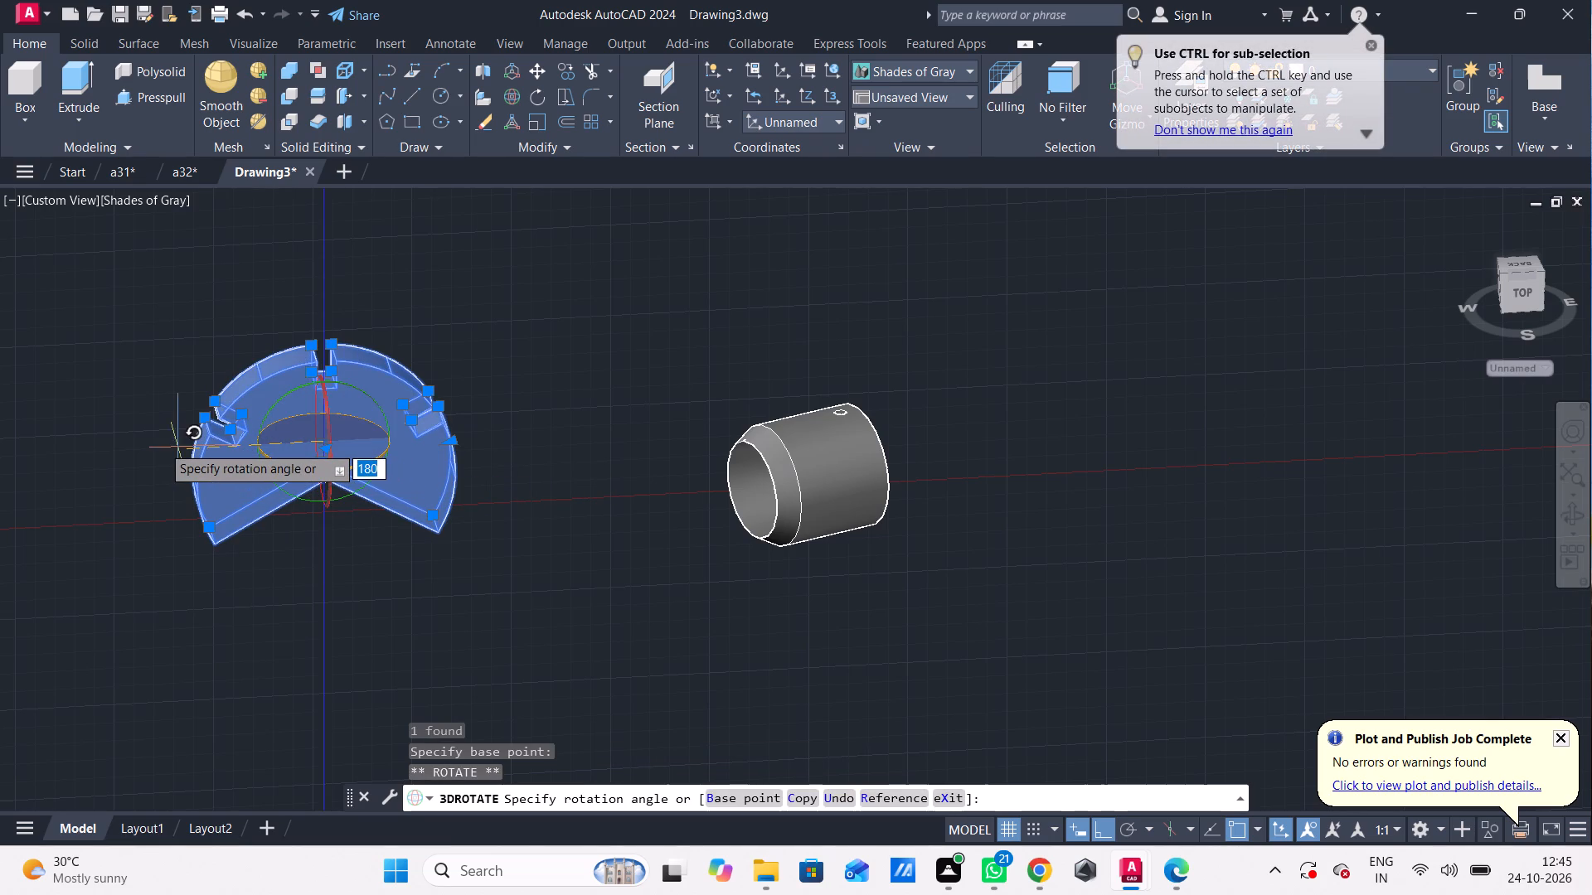
left_click(162, 445)
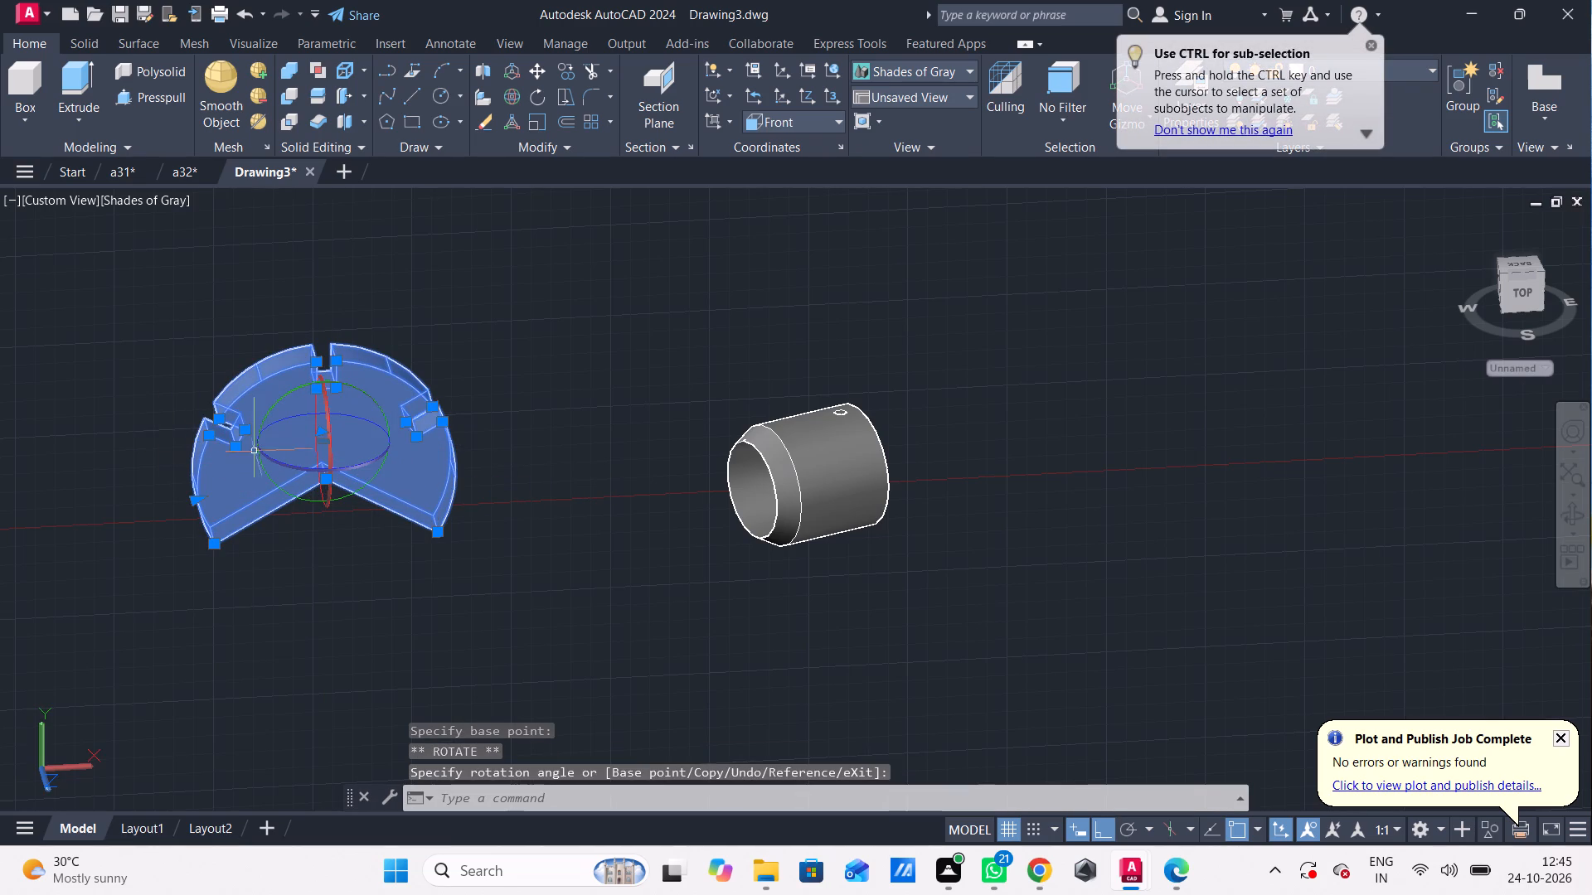
left_click(366, 468)
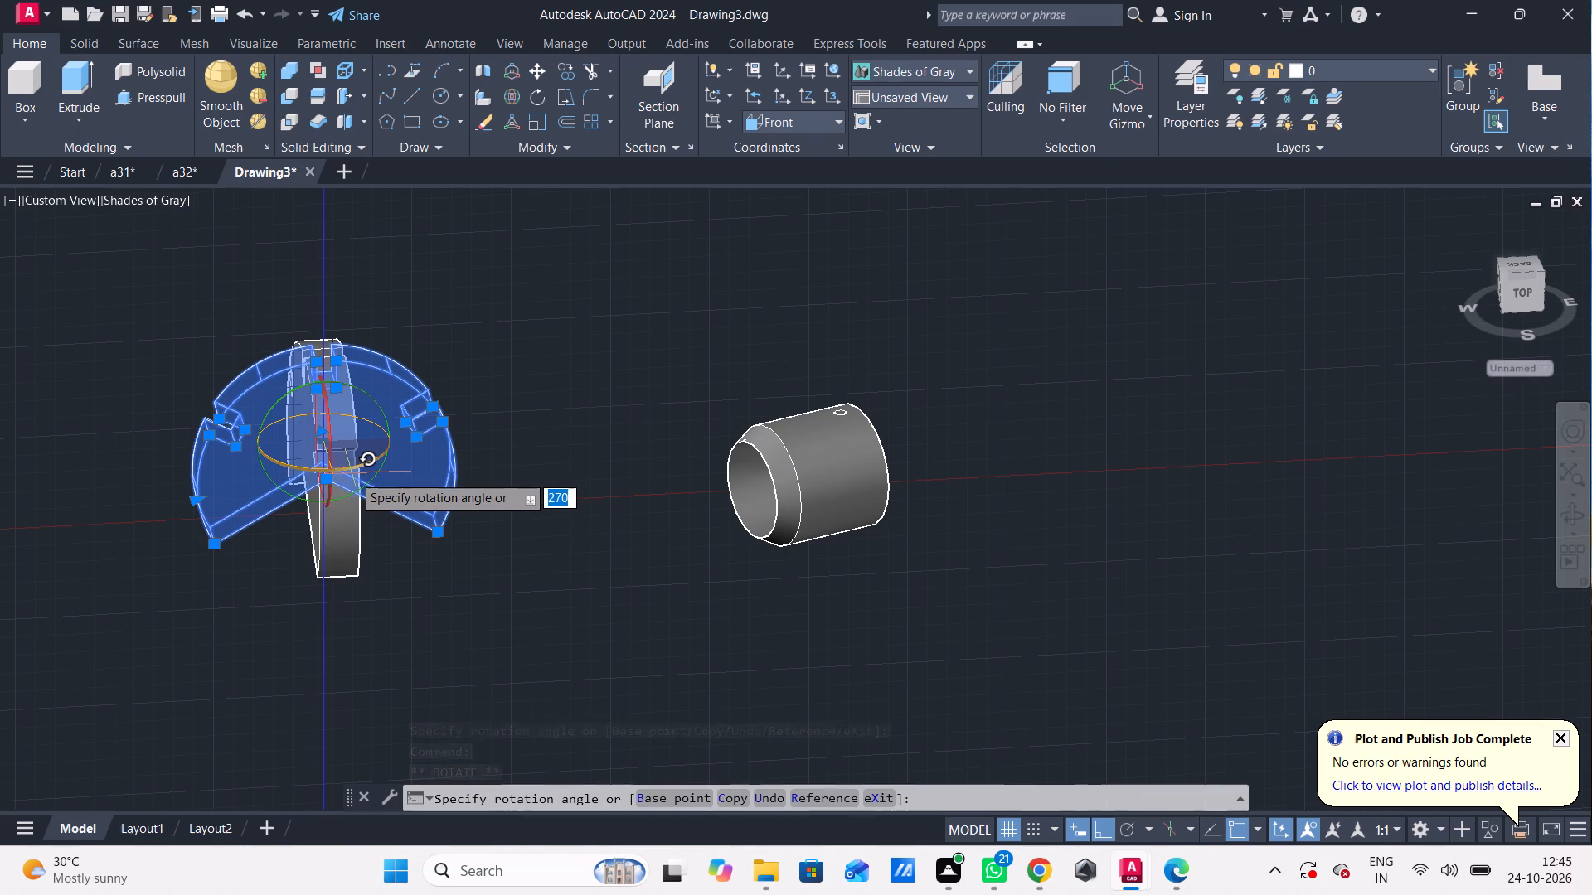
type("265")
key("Return")
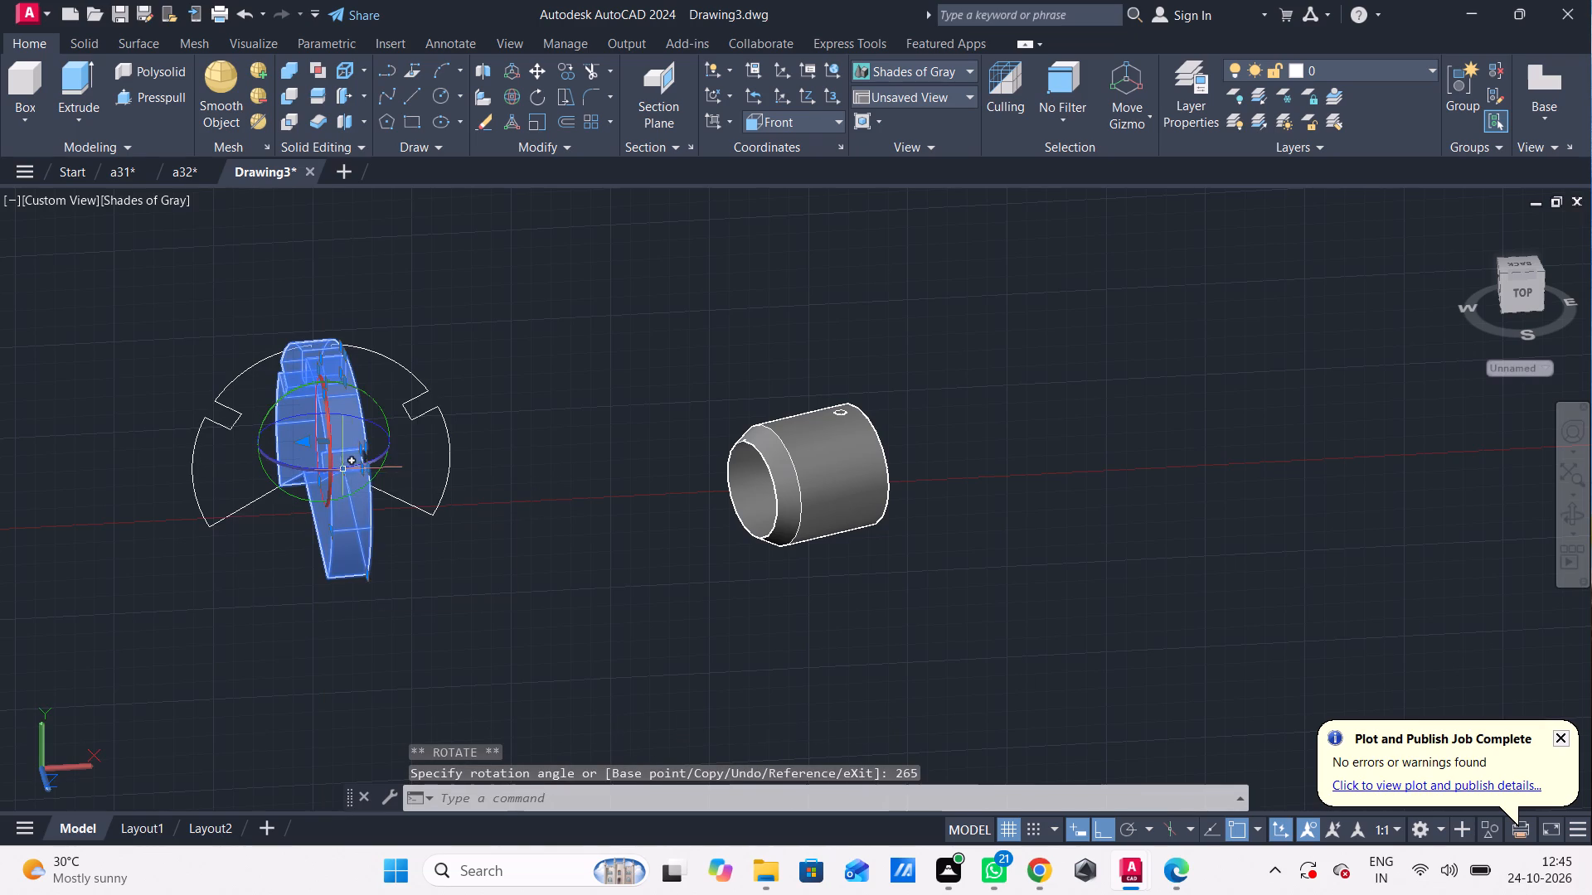
key("Escape")
Move the slotted plate about 330 units along the X axis, past the unchamfered end of the sleeve.
left_click(327, 500)
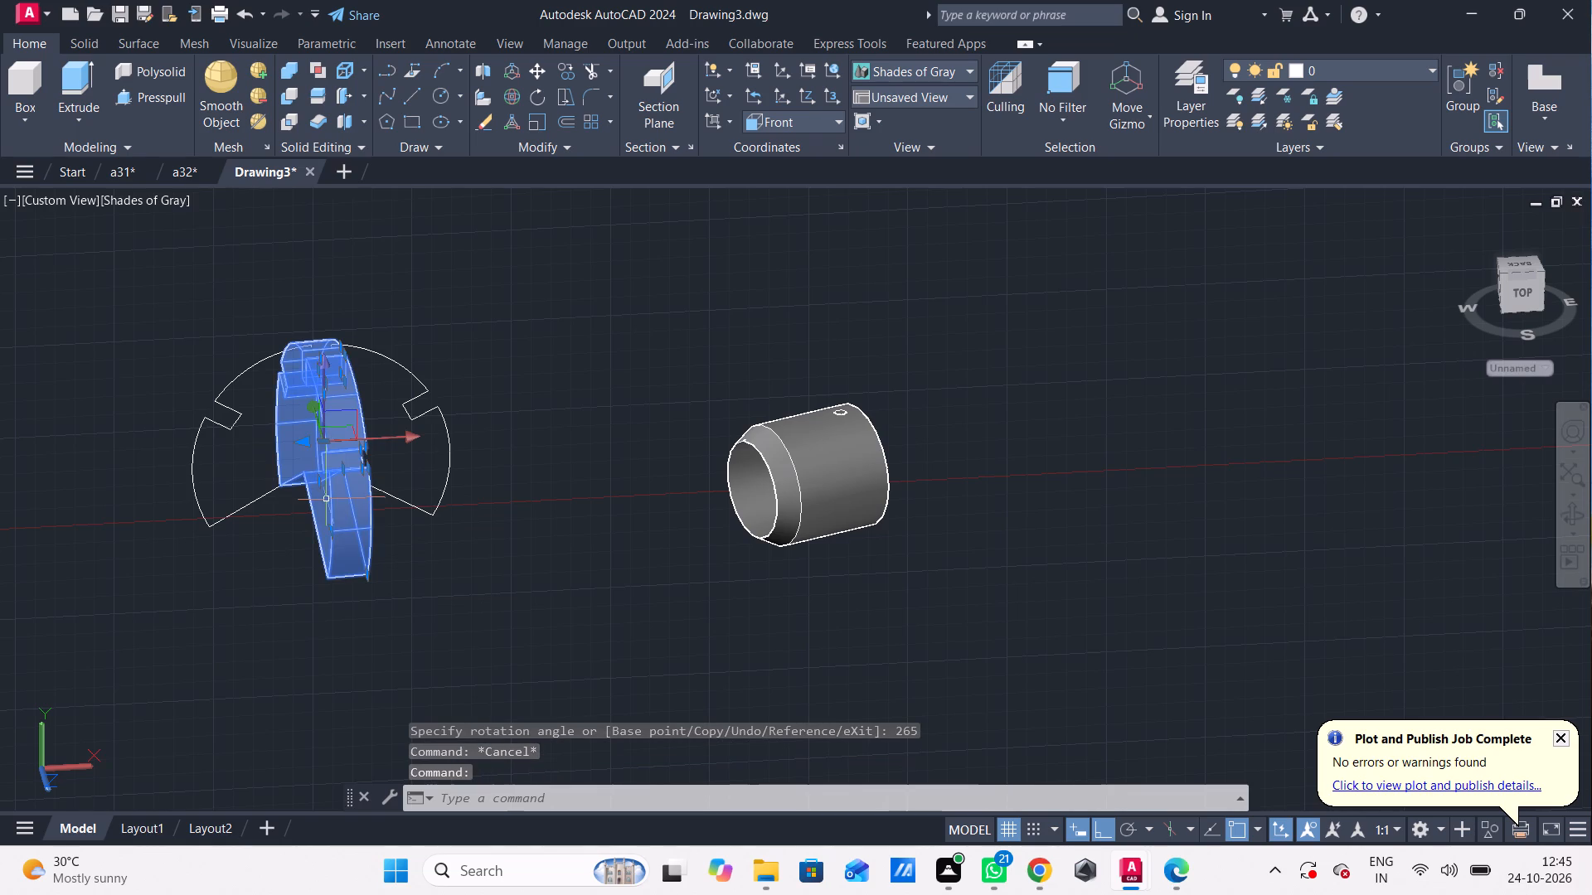
key("m")
key("space")
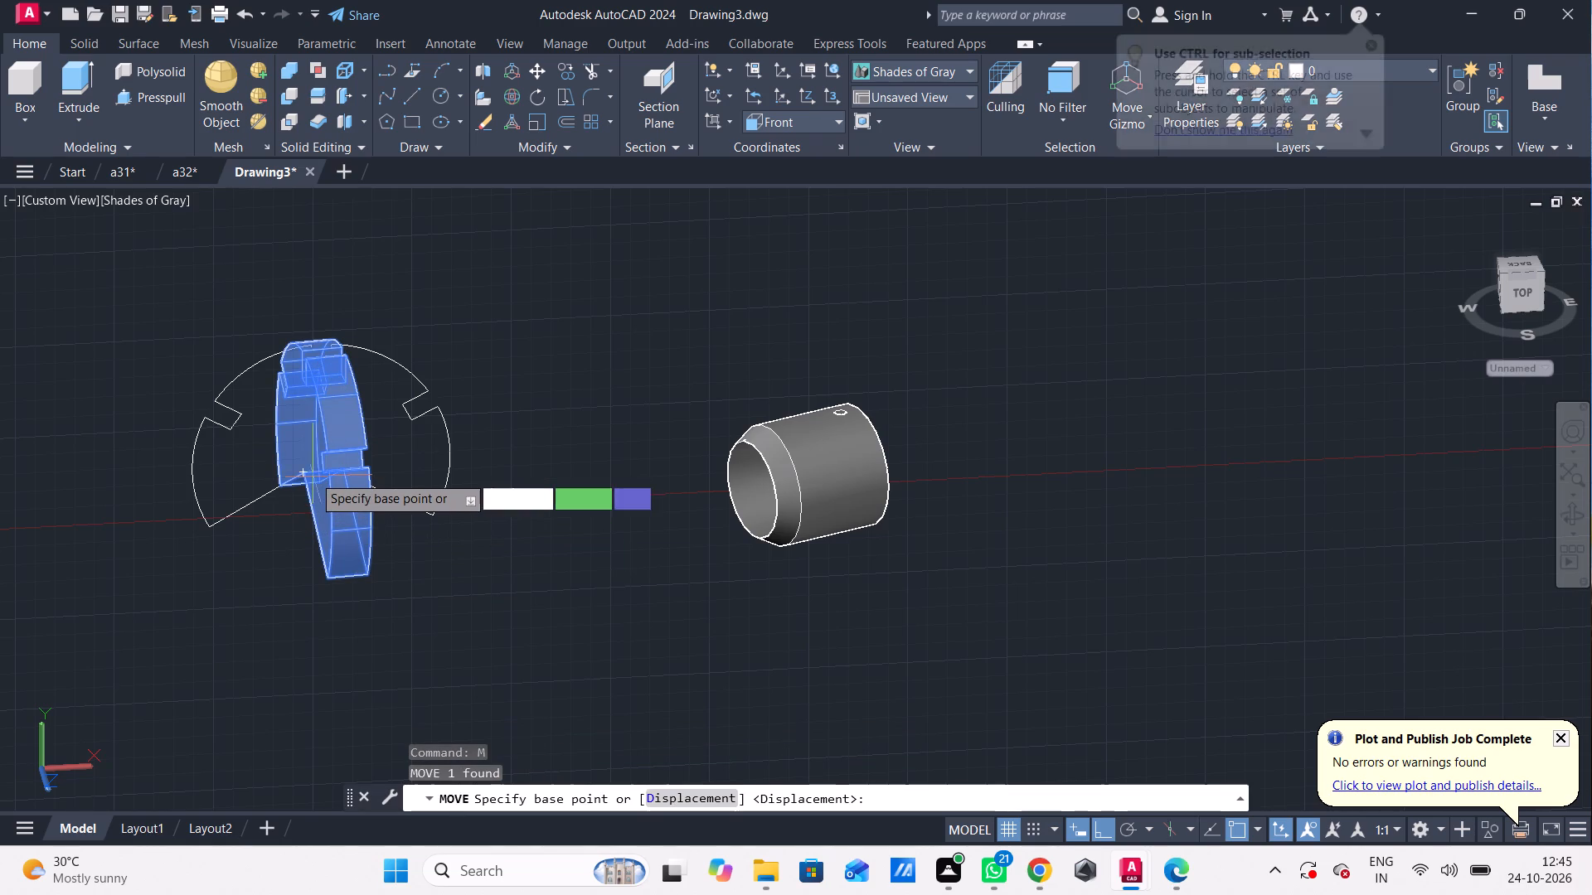
left_click(313, 475)
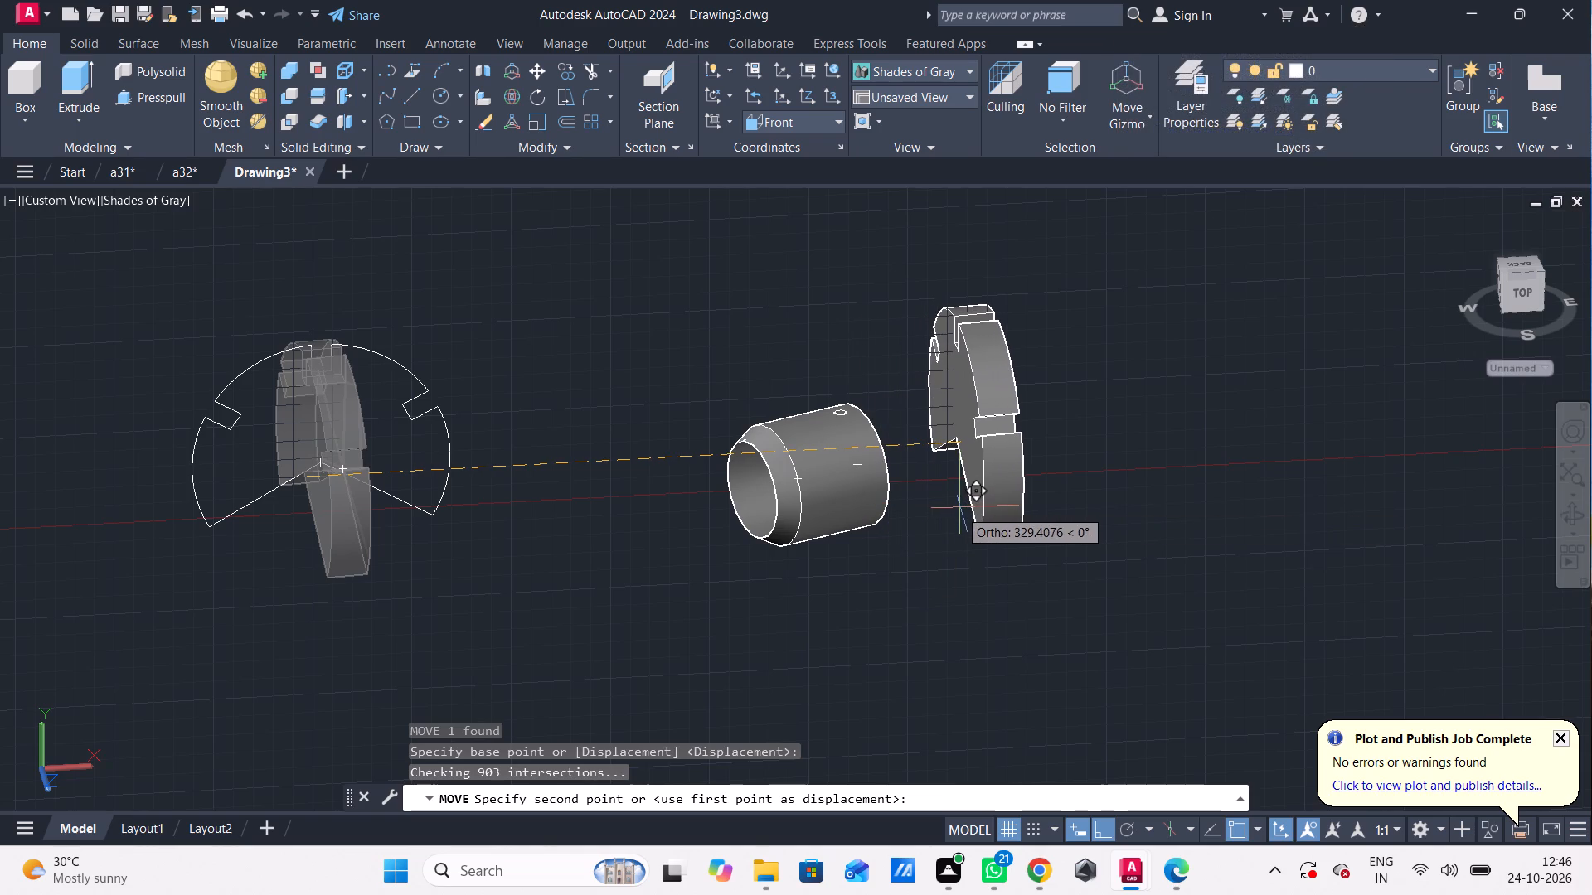
left_click(954, 509)
Turn the slotted plate edge-on beside the sleeve with successive 3D rotations of 25°, 200° and 150° about its vertical axis.
left_click(999, 508)
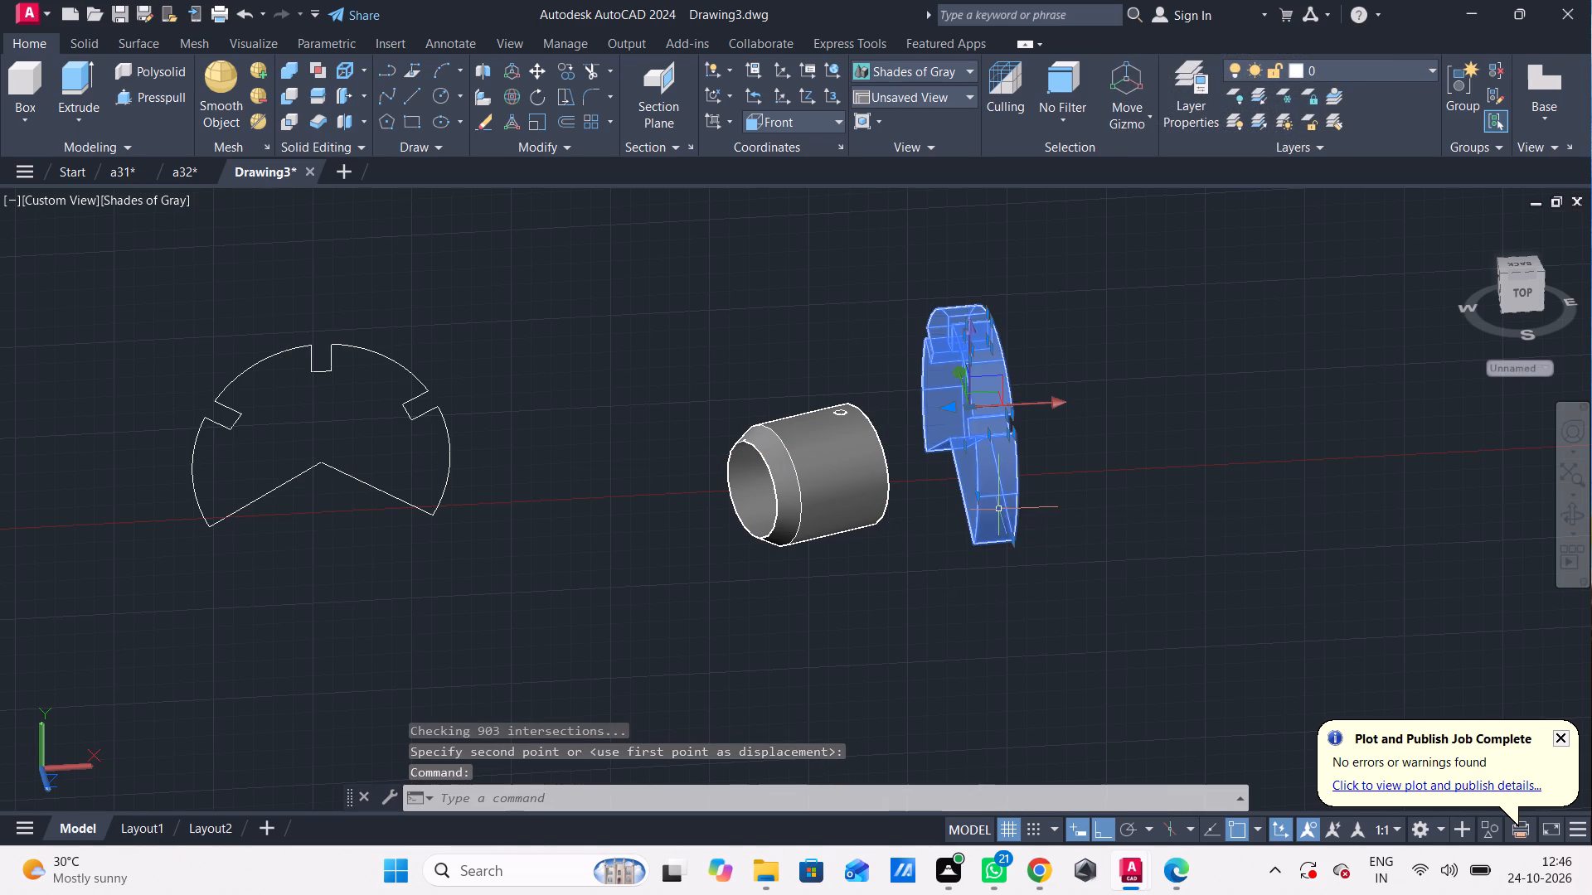
key("m")
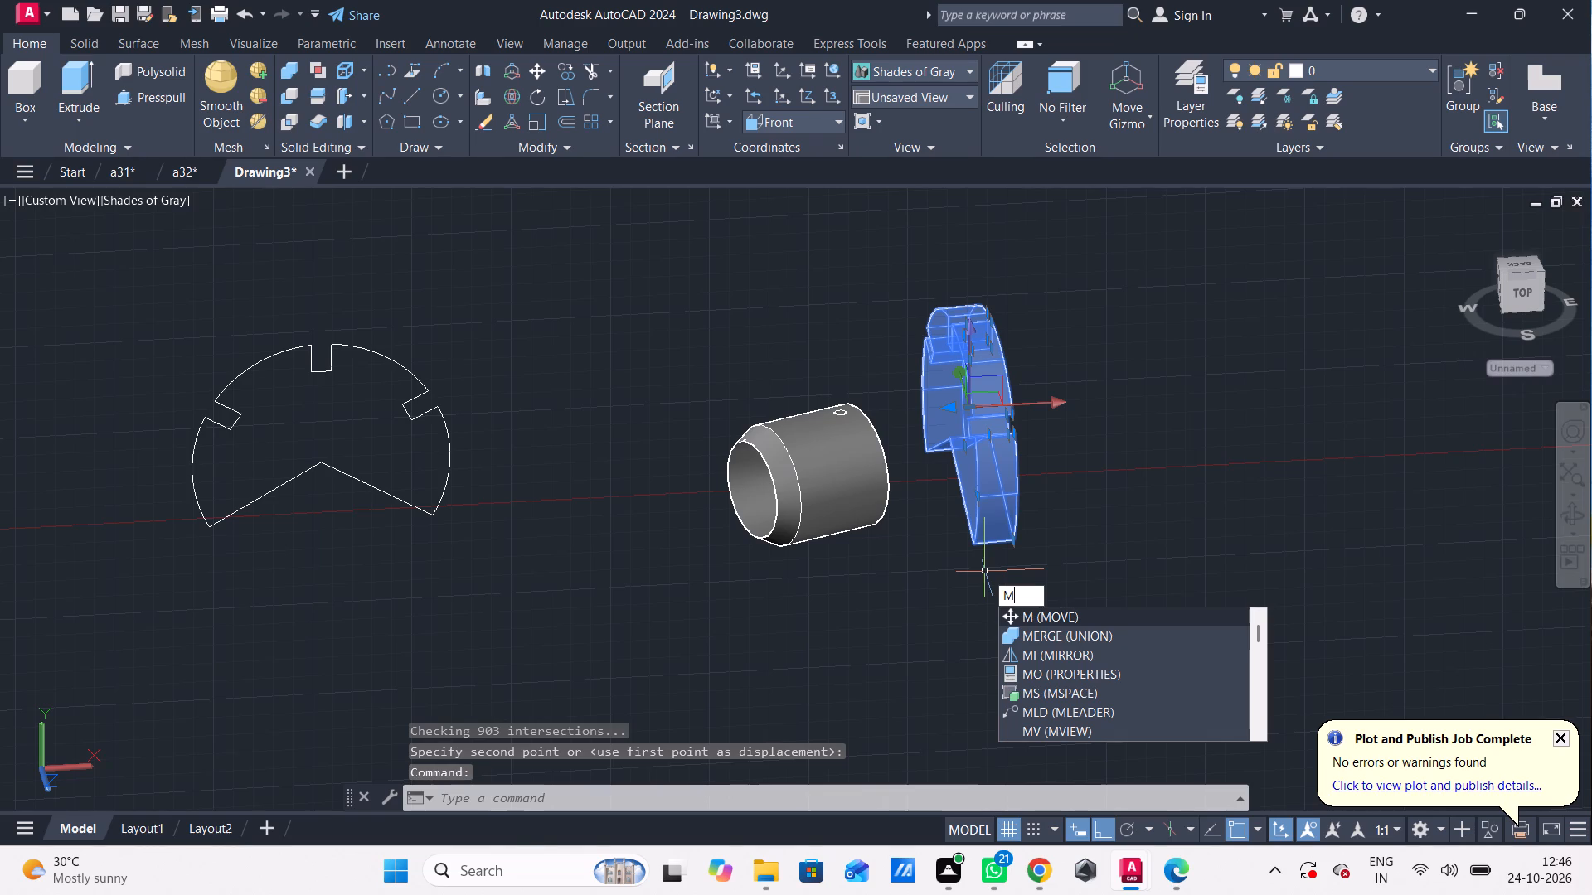
key("BackSpace")
key("3")
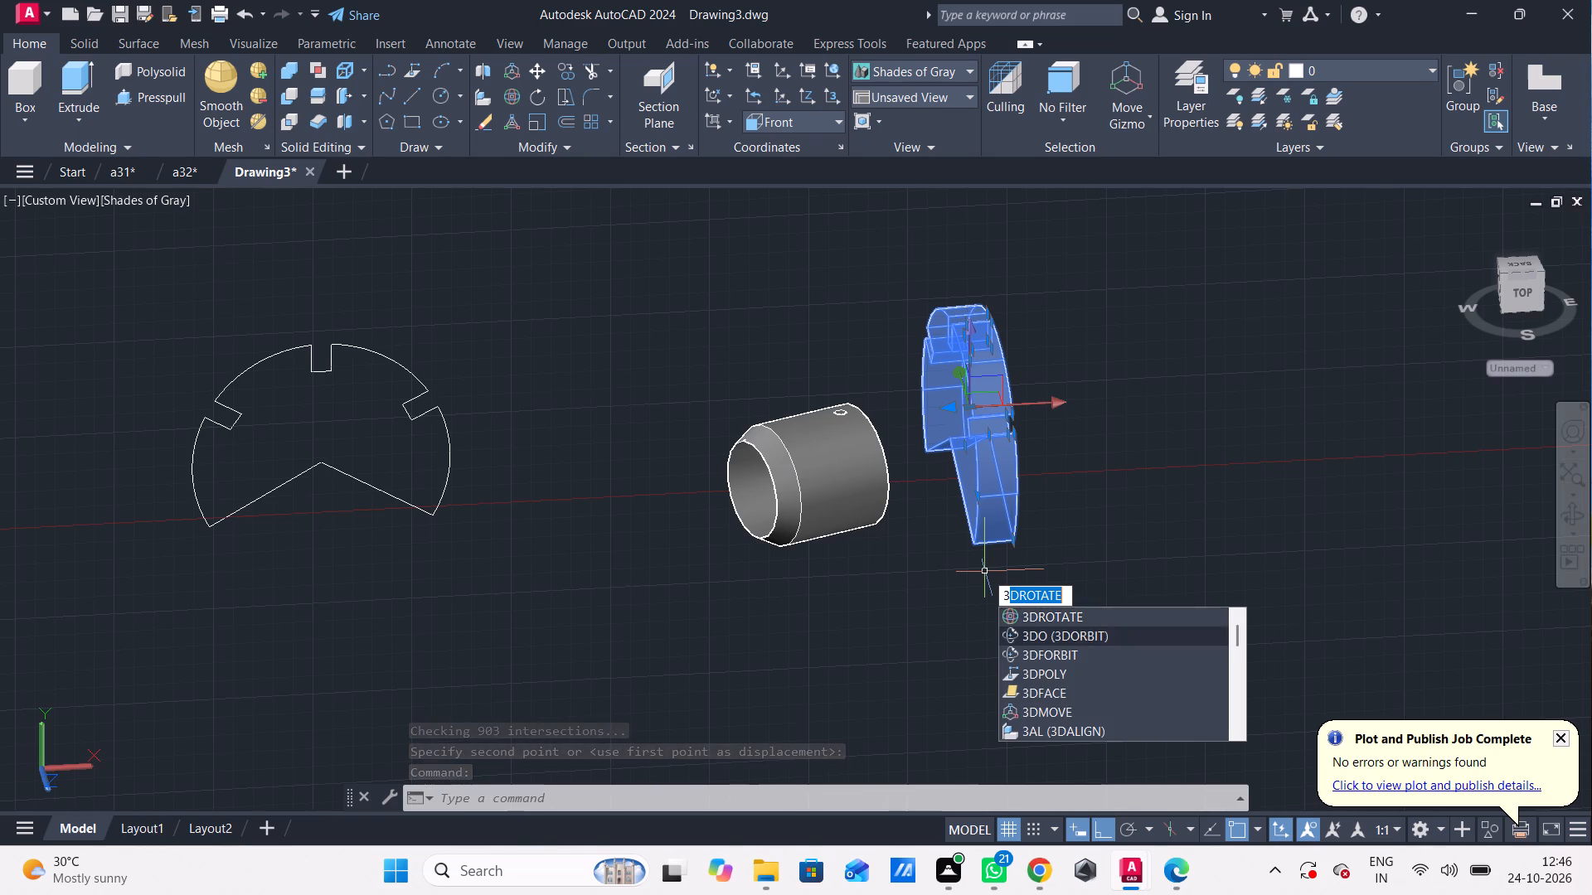
left_click(1005, 621)
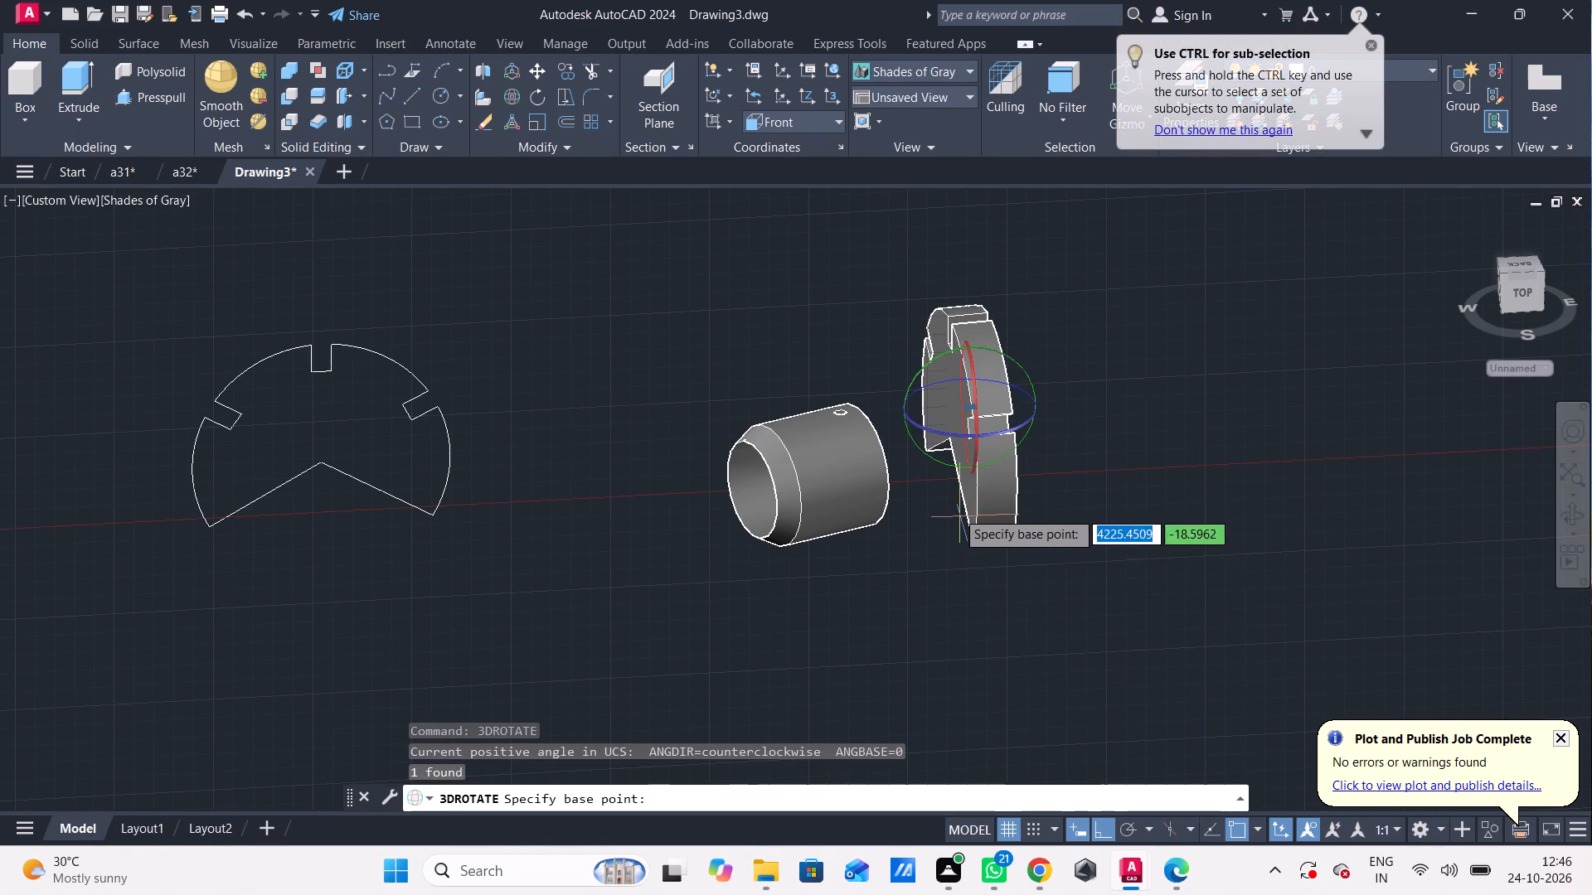
left_click(950, 437)
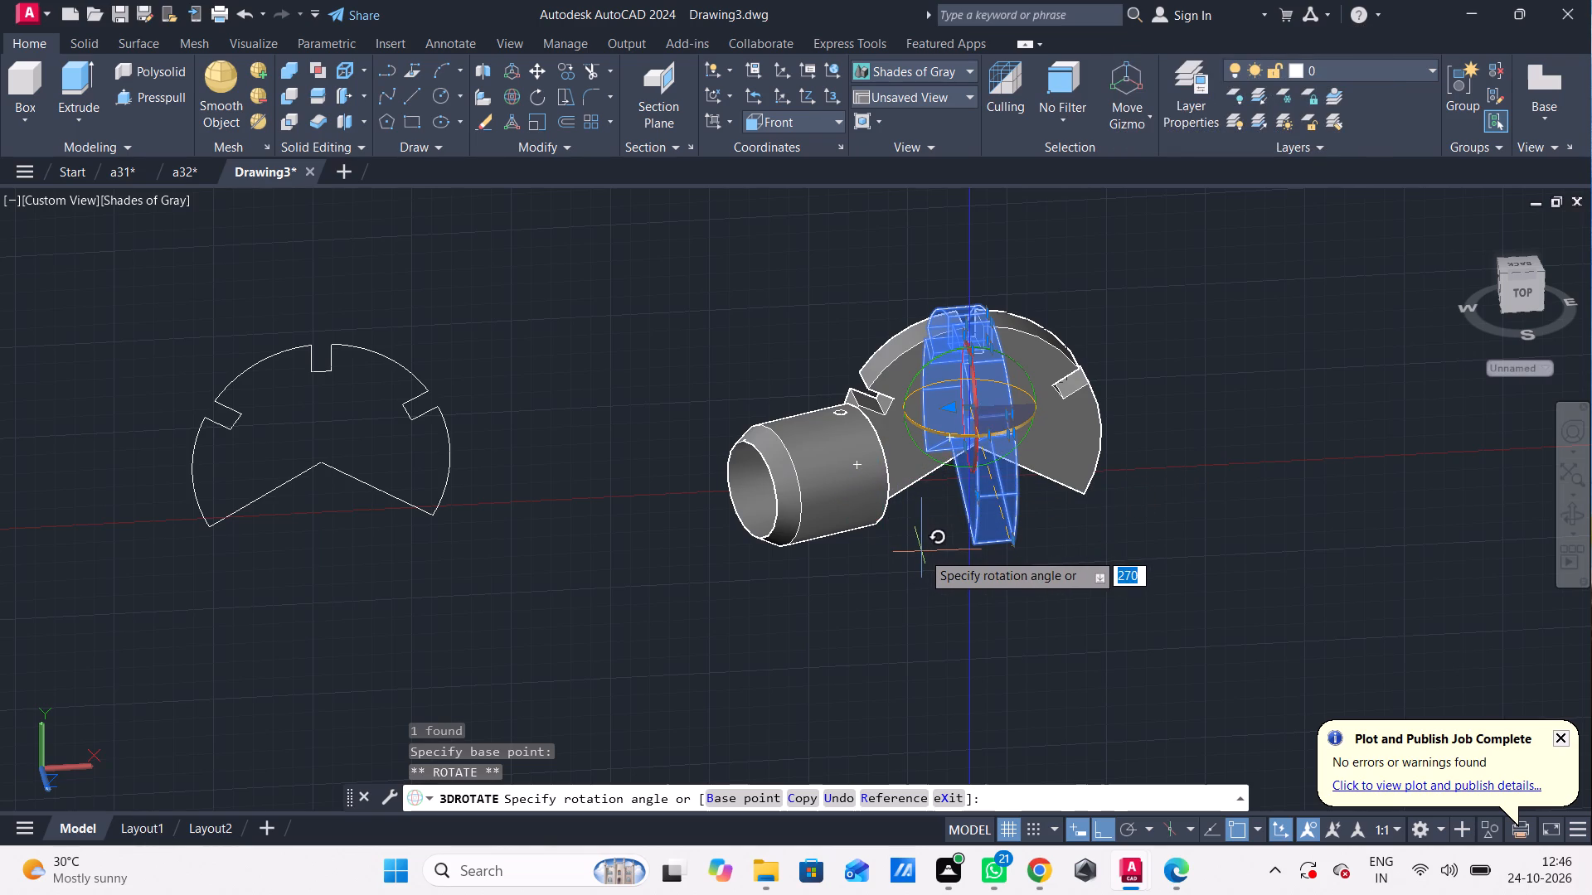
type("25")
key("Return")
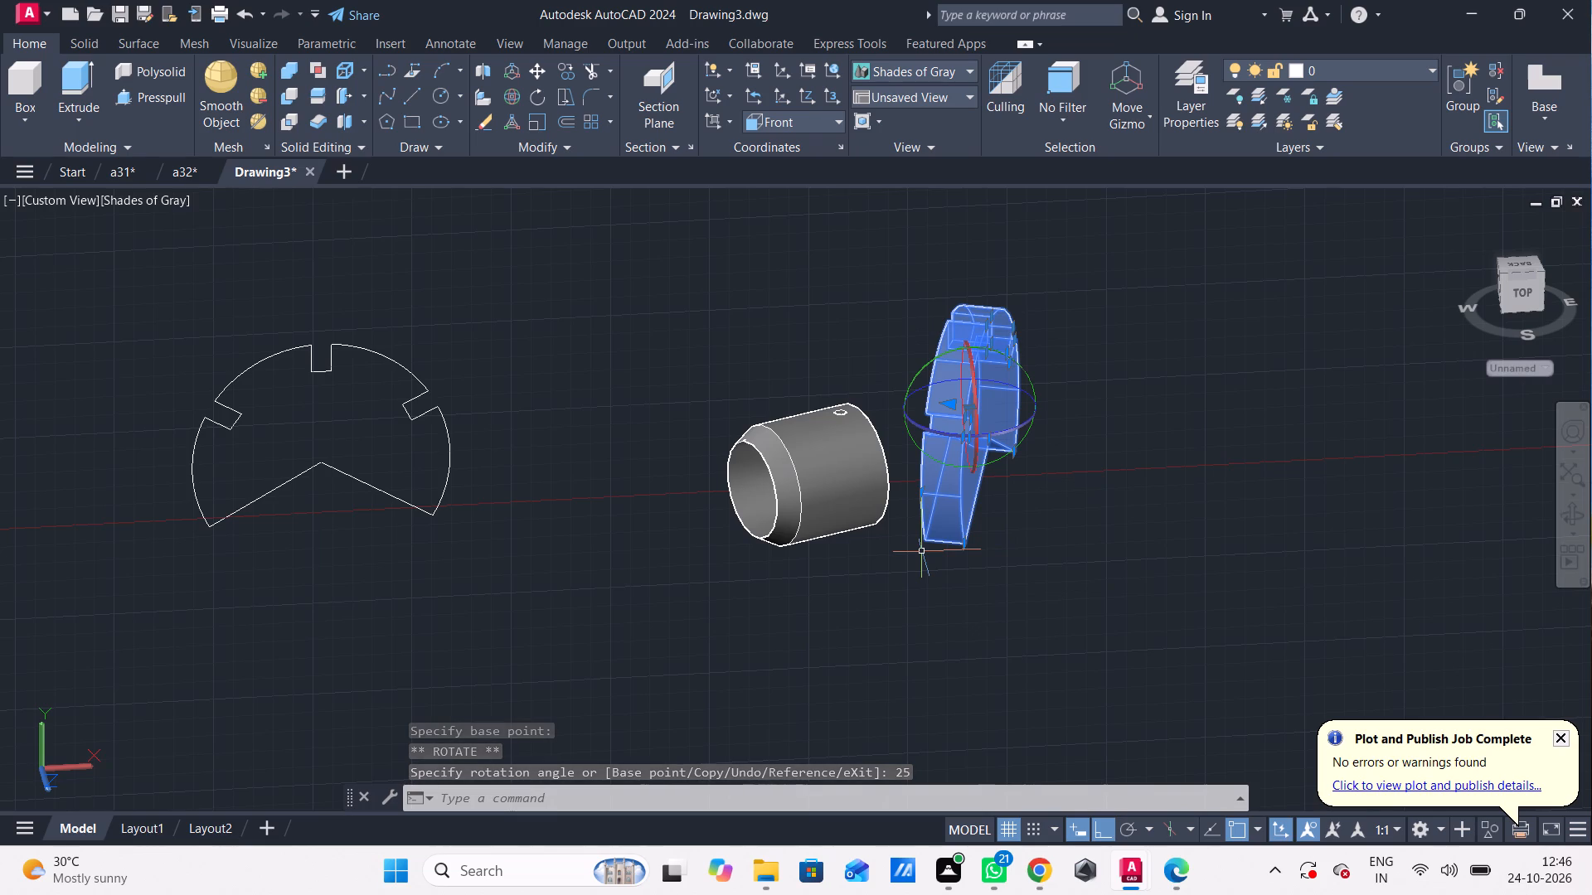
left_click(990, 432)
type("200")
key("Return")
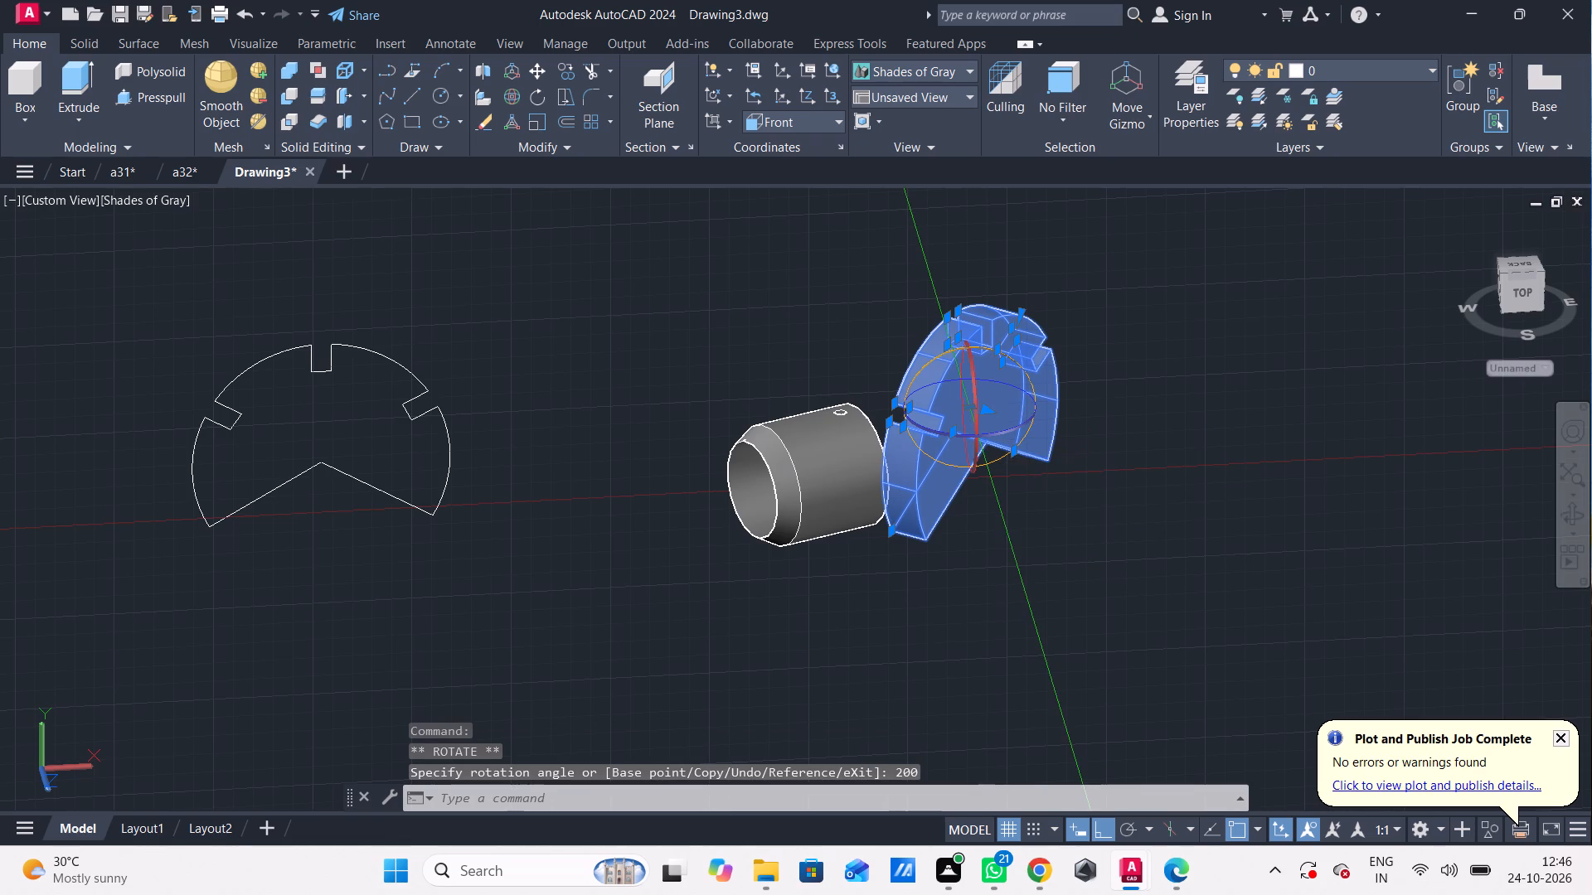
left_click(1014, 431)
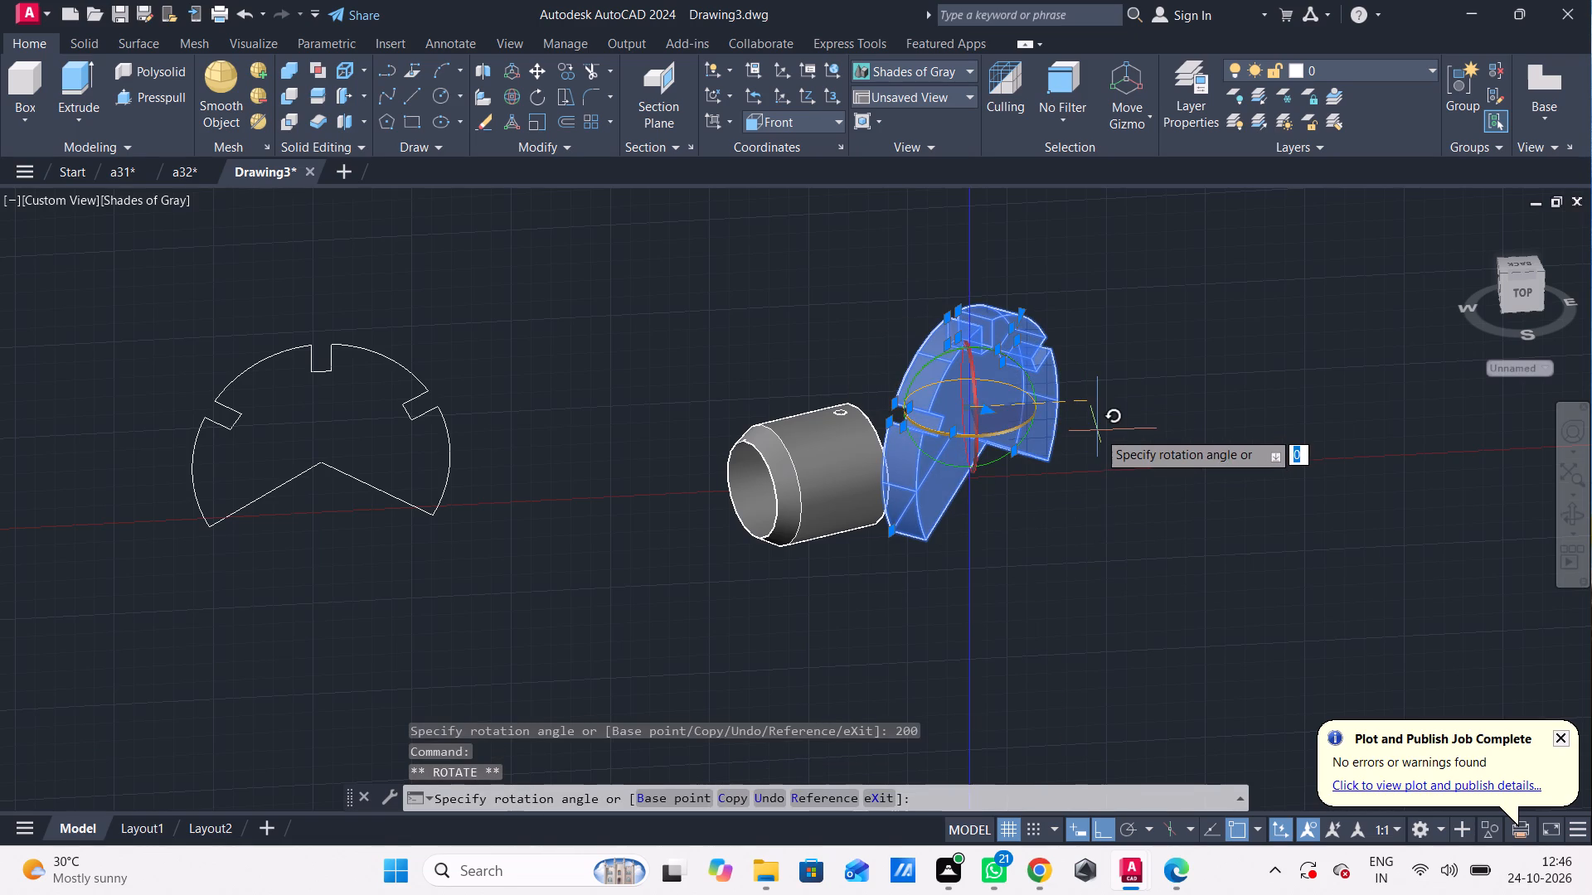
type("150")
key("Return")
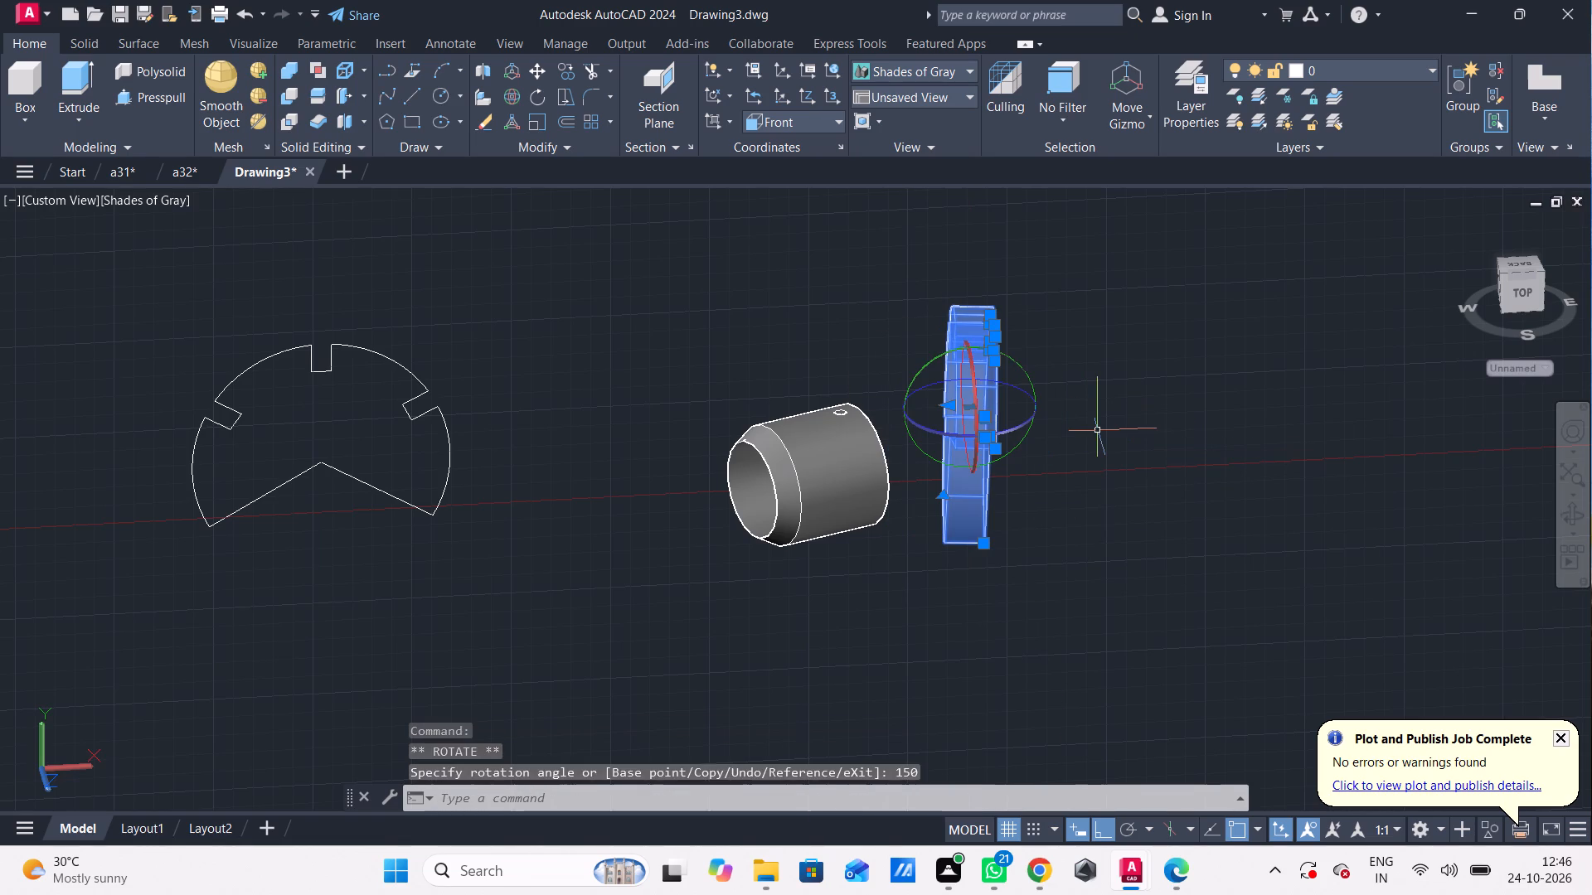
Rotate the slotted plate in 3D by 145° about its vertical axis.
left_click(1008, 431)
type("145")
key("Return")
key("period")
key("Escape")
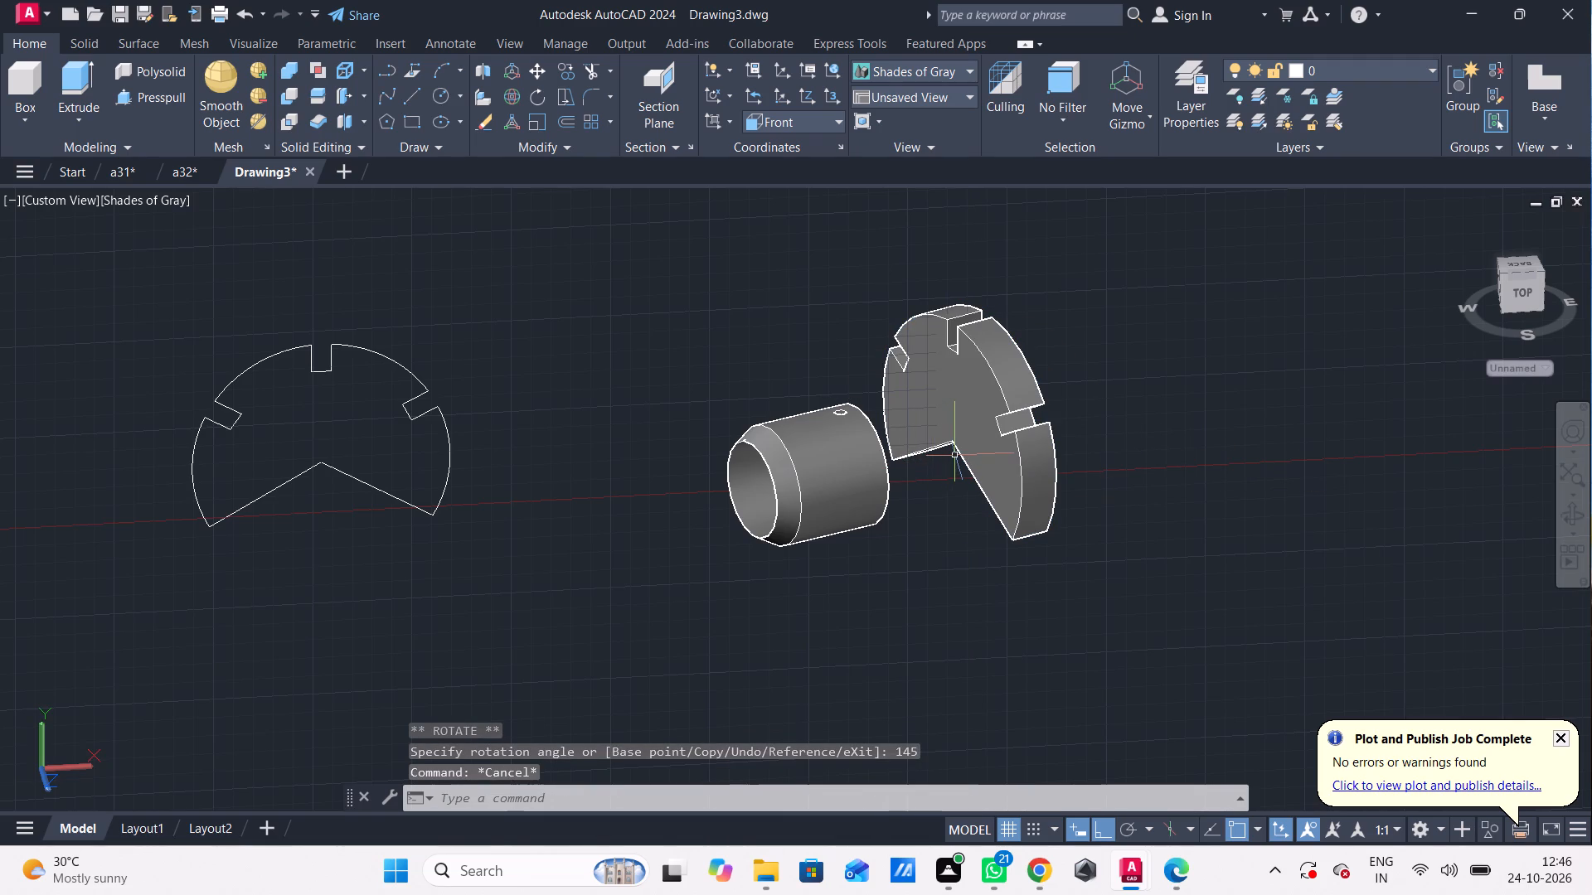
Move the slotted plate by the inner corner of its V-shaped cutout onto the unchamfered end face of the sleeve.
type("m")
key("space")
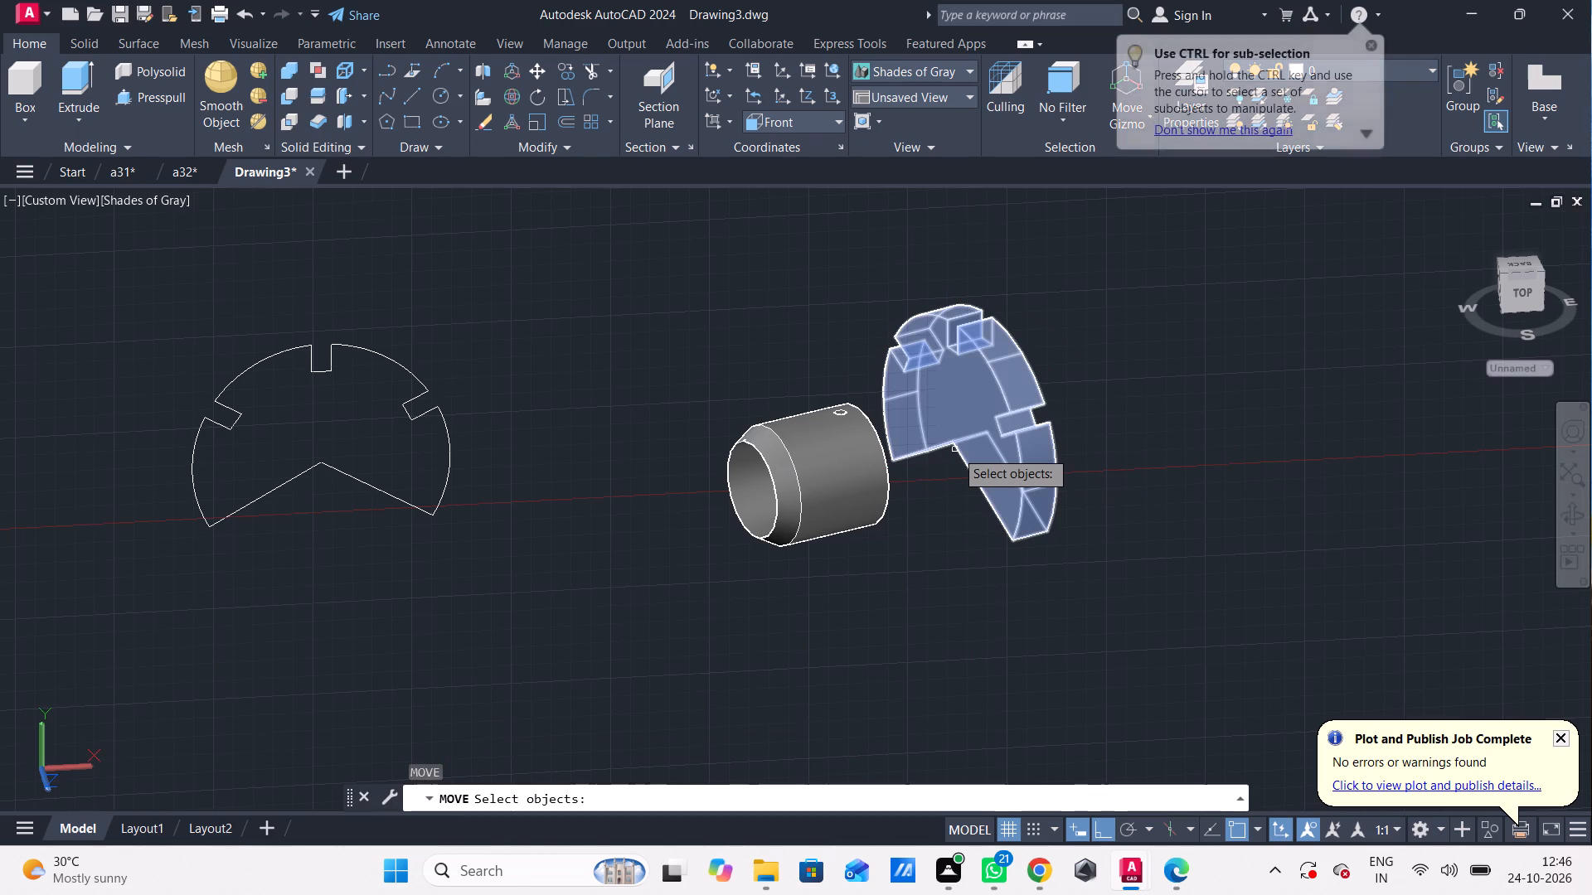
left_click(972, 458)
key("space")
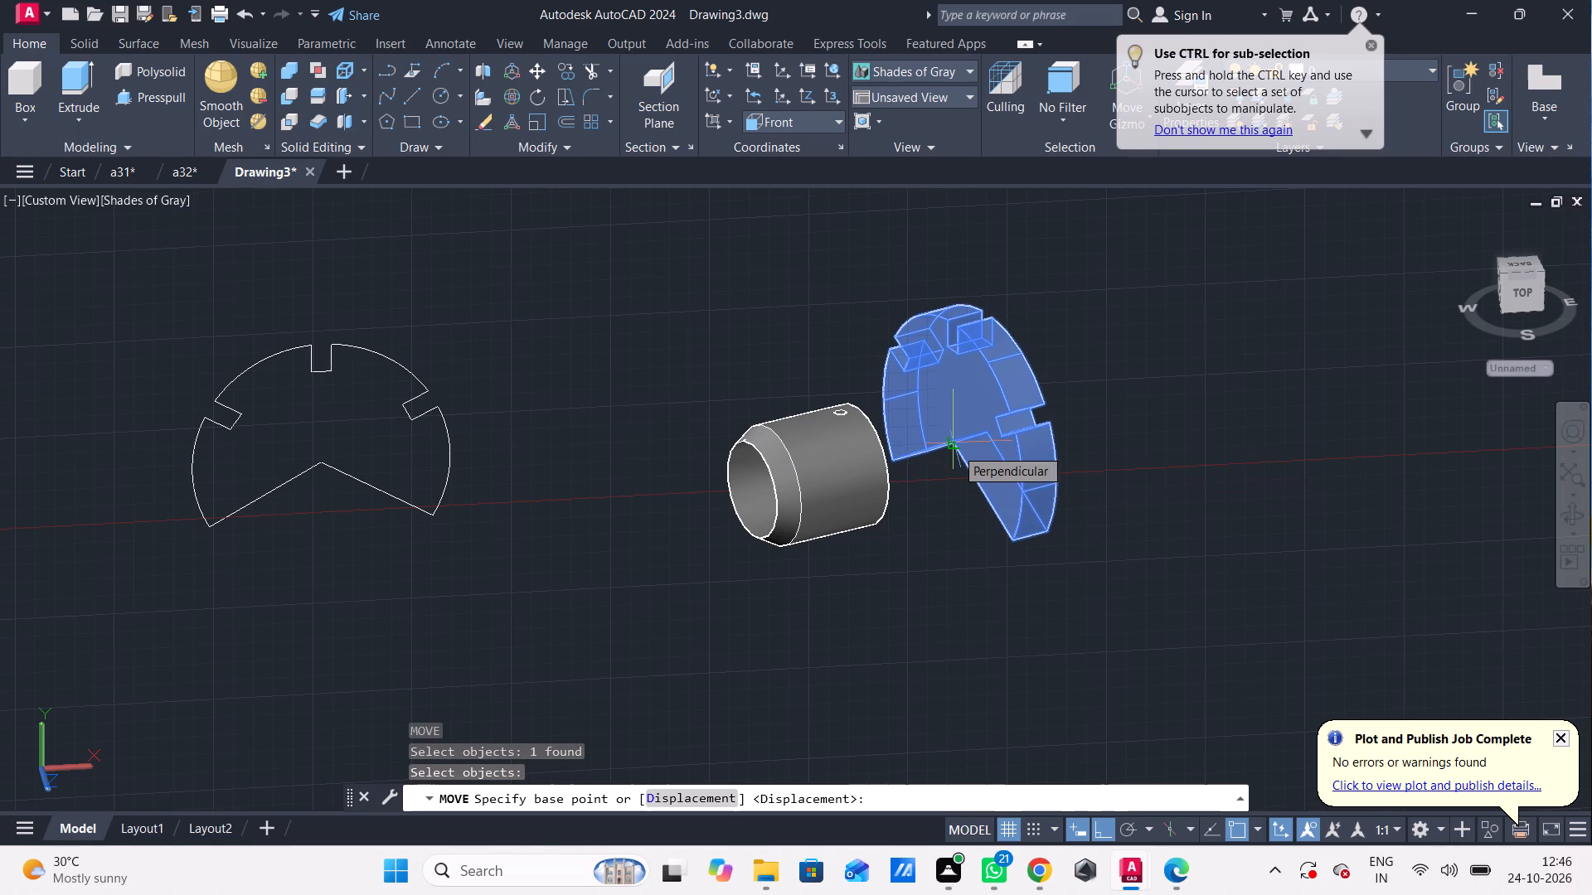
left_click(955, 447)
scroll(932, 455, "up", 2)
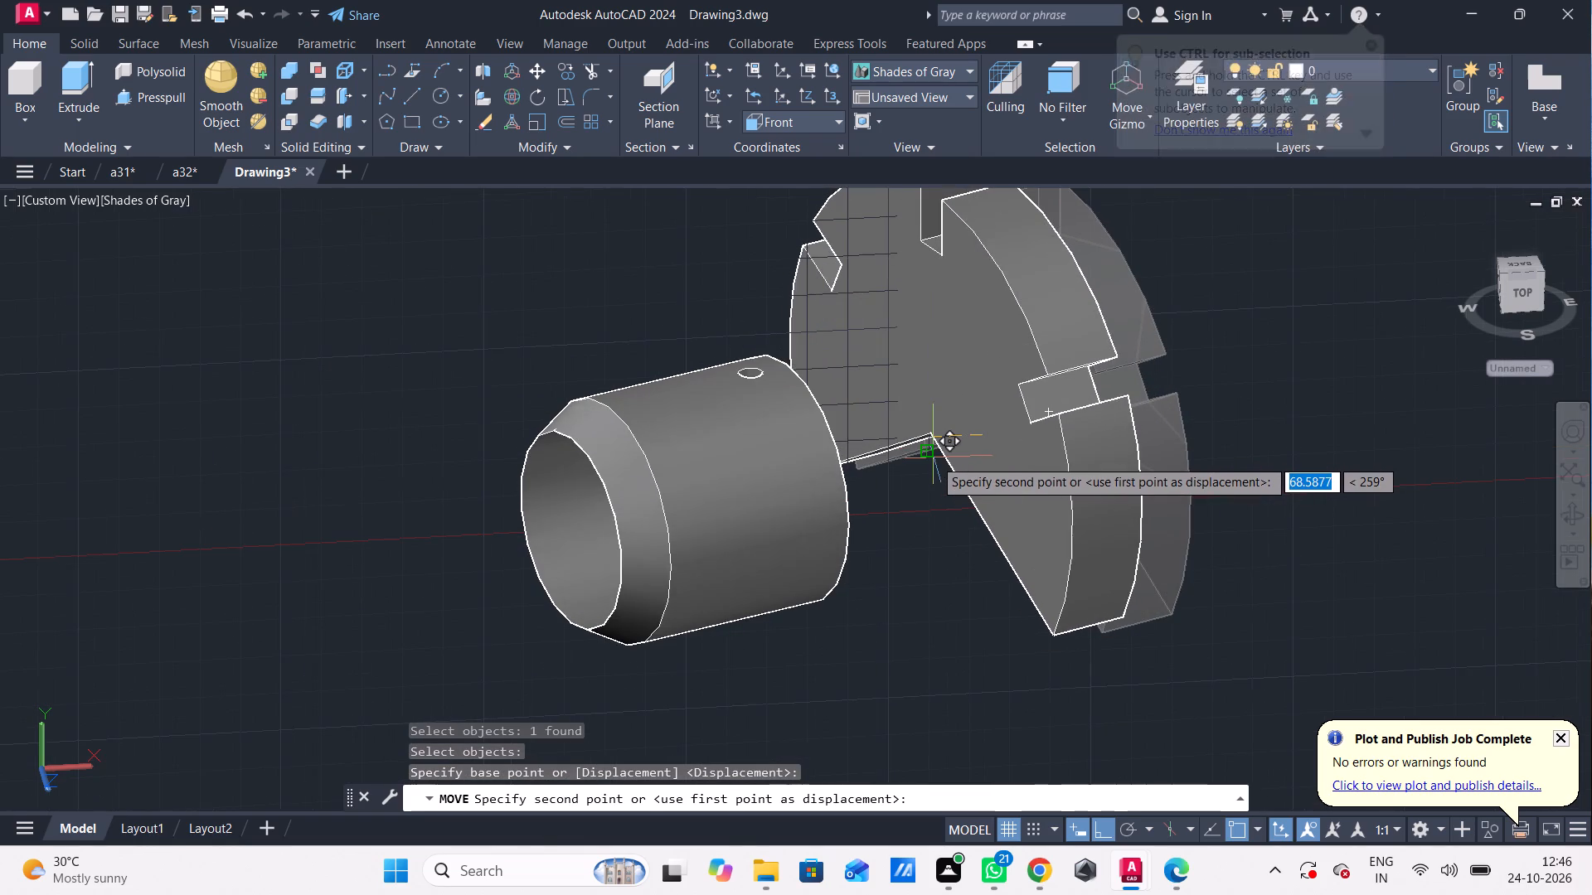
middle_click_drag(934, 458, 818, 498, "shift")
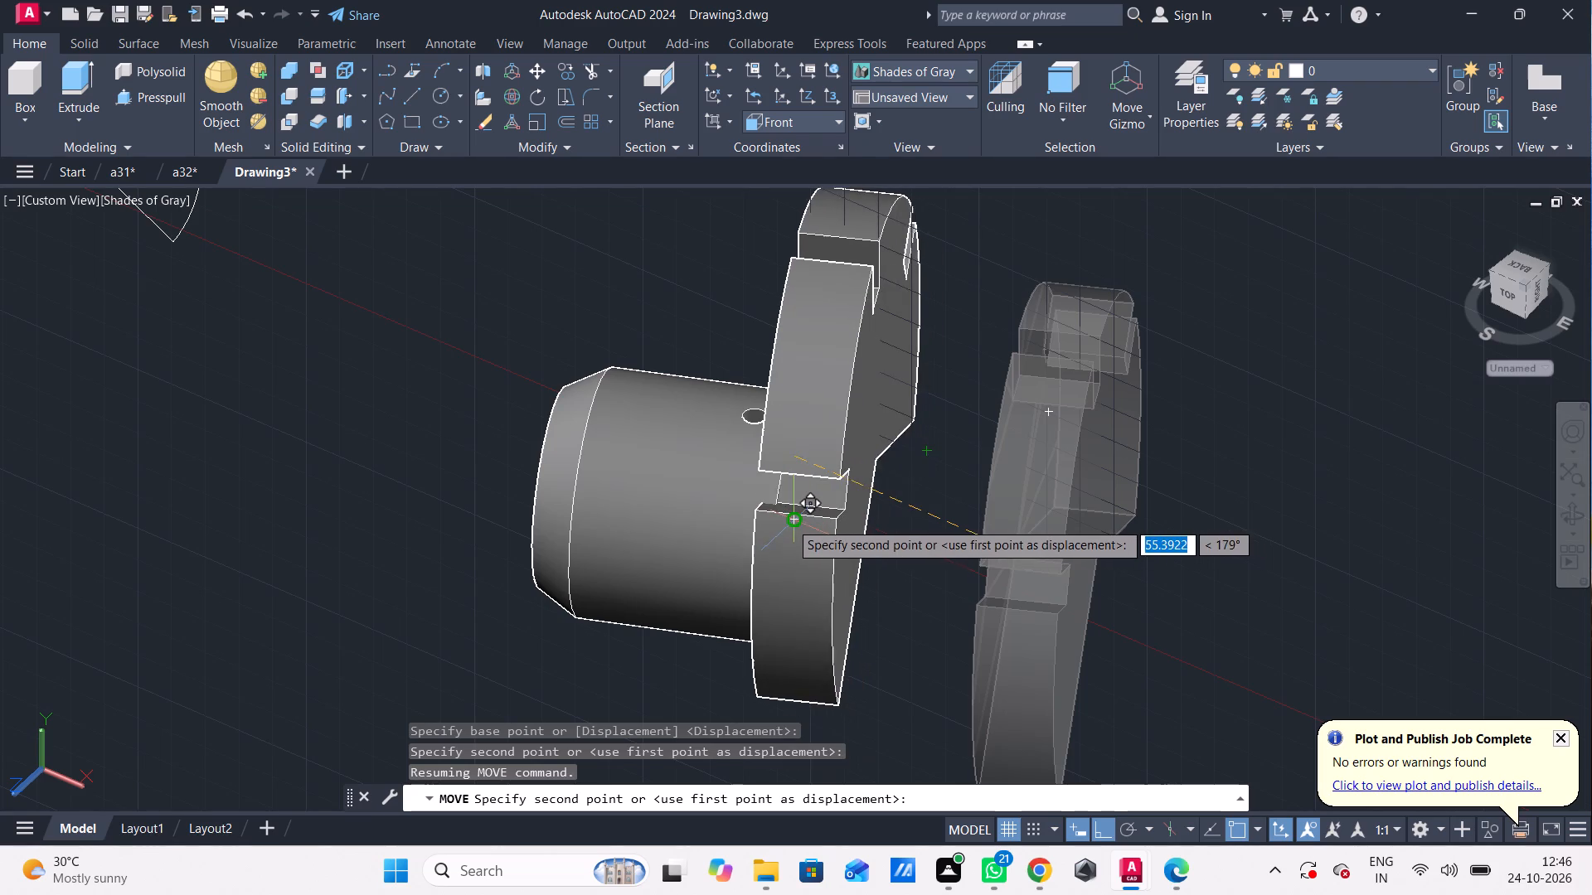
left_click(789, 521)
Delete the leftover 2D outline of the slotted plate beside the assembled model.
middle_click_drag(905, 560, 1168, 520, "shift")
scroll(1162, 520, "down", 1)
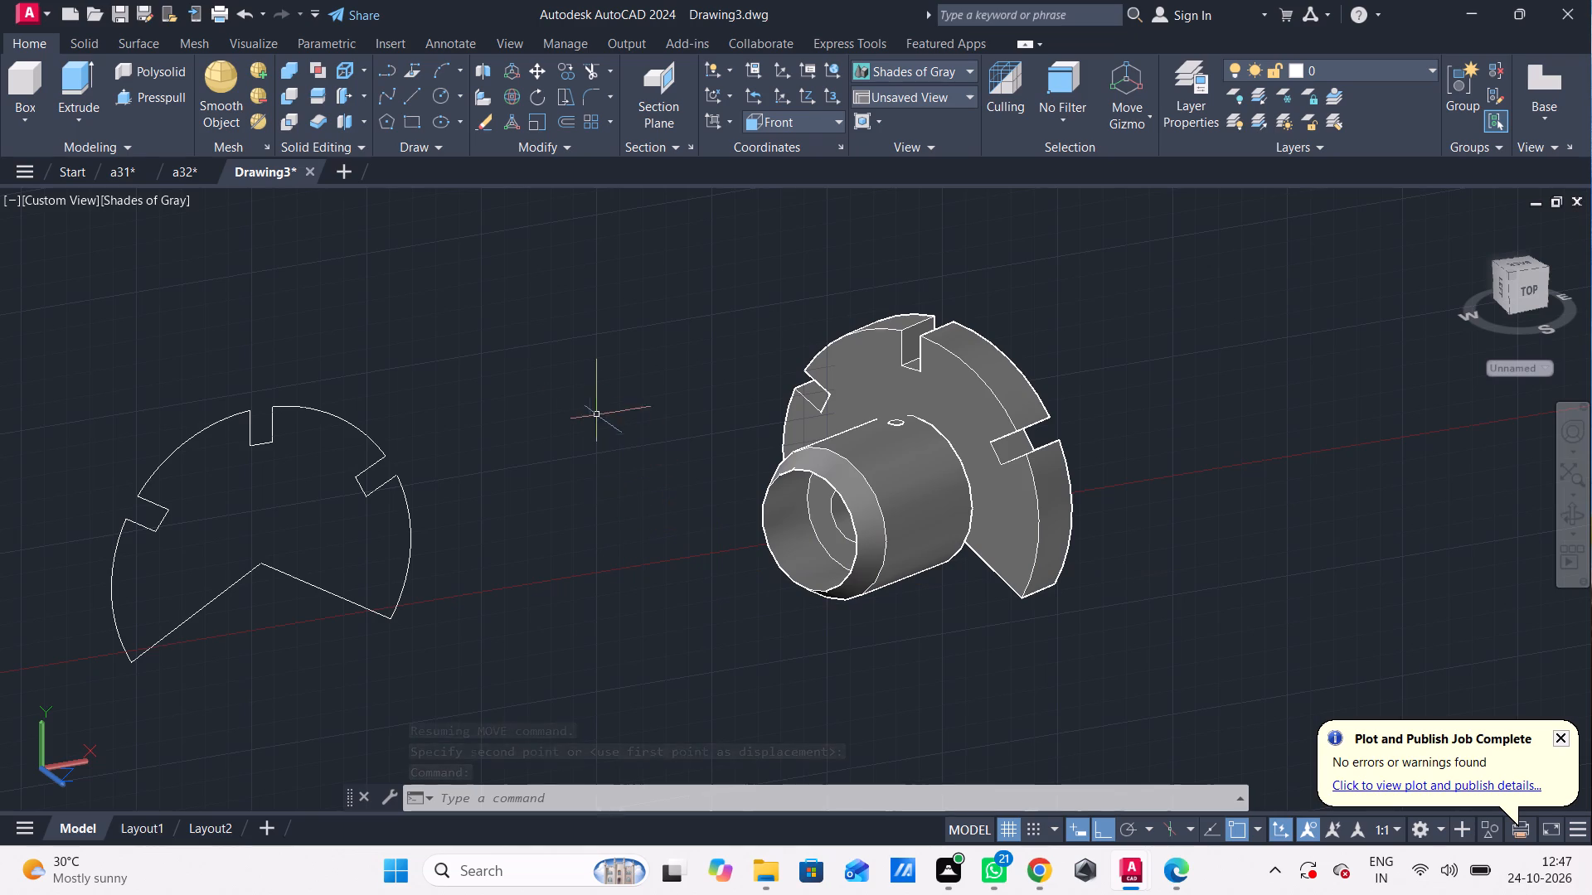
left_click_drag(539, 346, 533, 438)
left_click(66, 669)
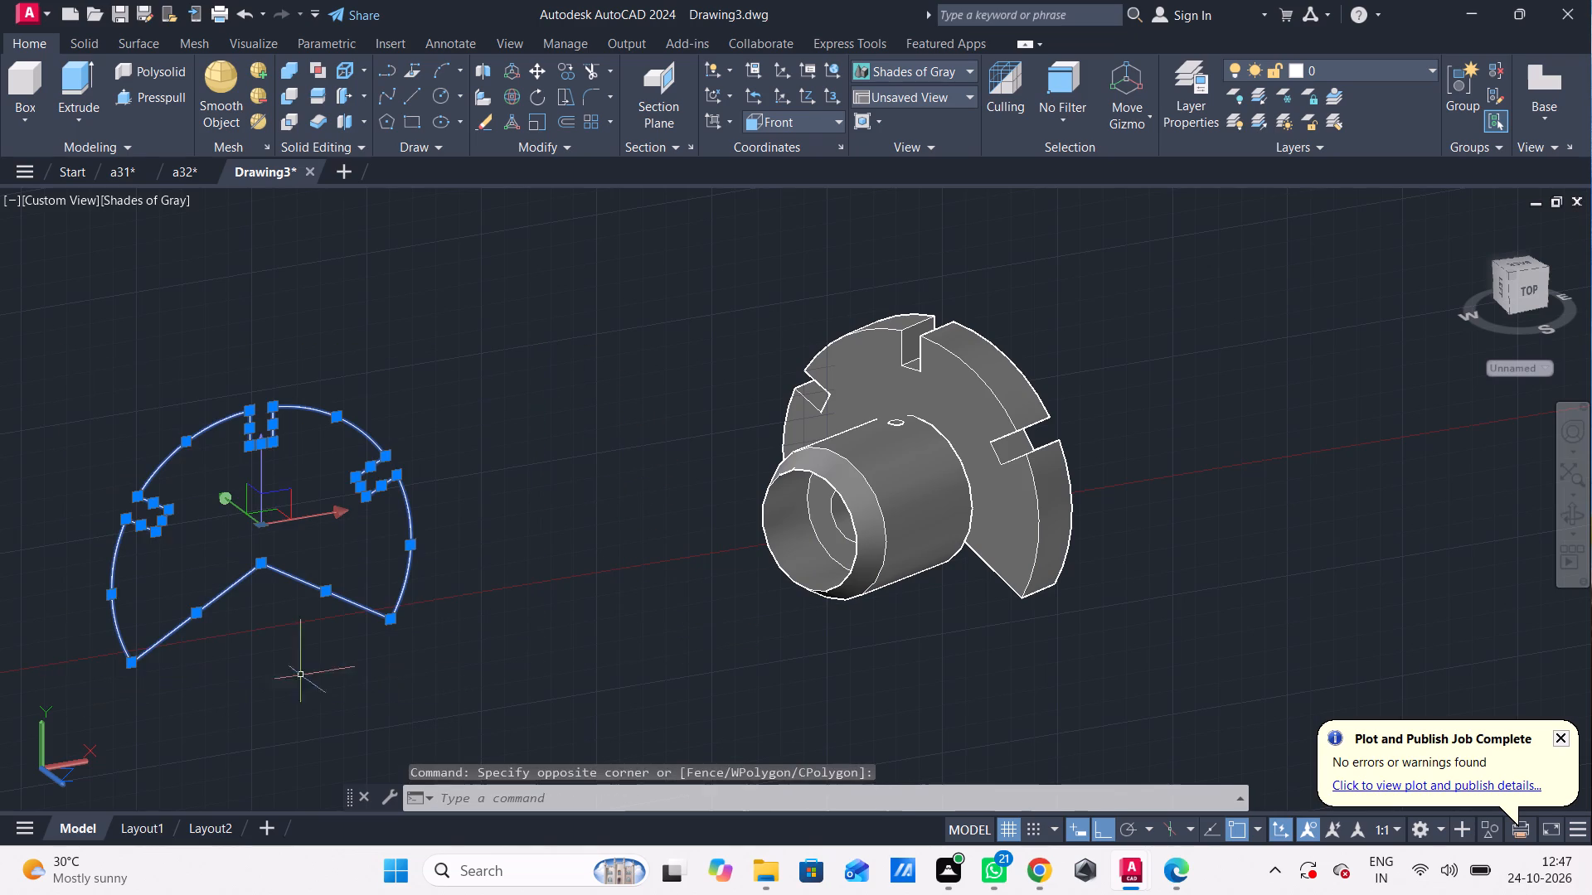
key("Delete")
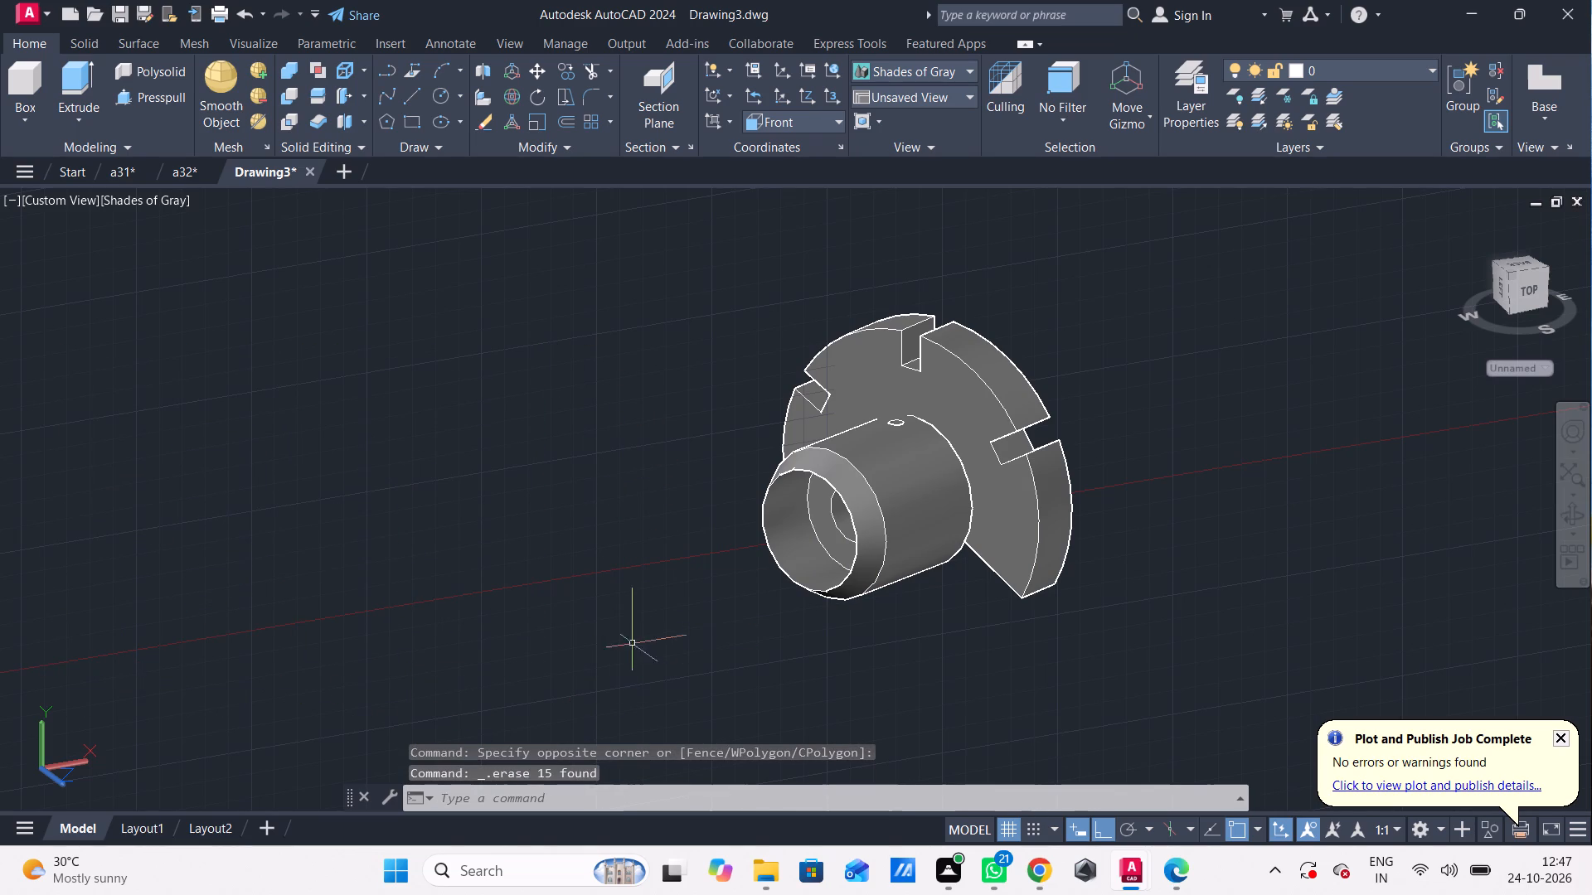
Examine the joined plate and sleeve from the front, back and side to check how they fit together.
scroll(714, 616, "down", 1)
middle_click_drag(746, 610, 764, 634, "shift")
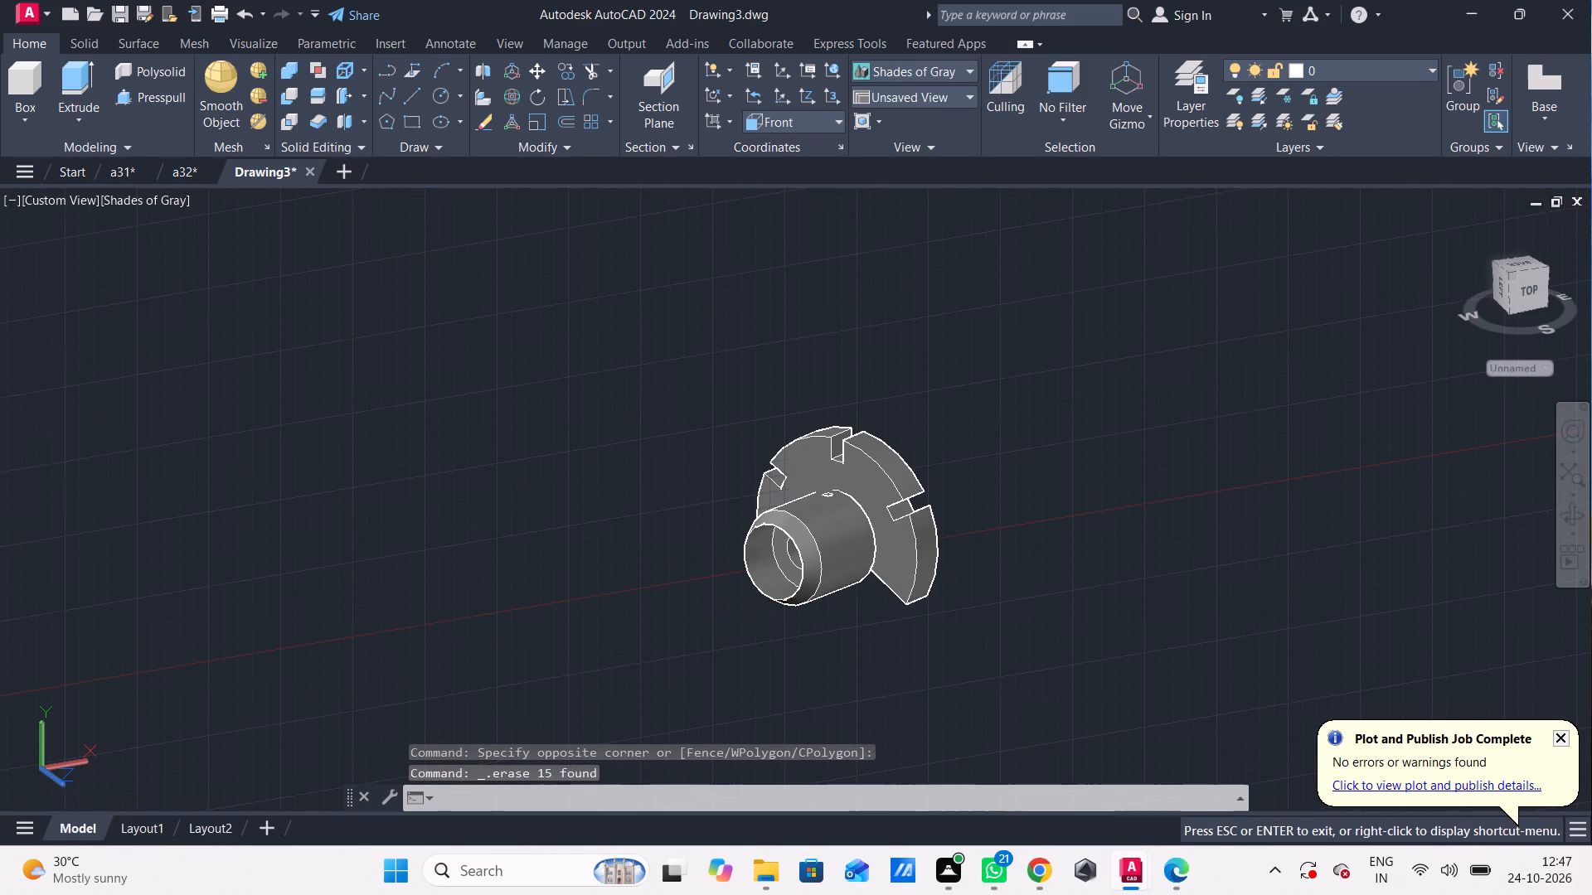
middle_click_drag(764, 634, 857, 670, "shift")
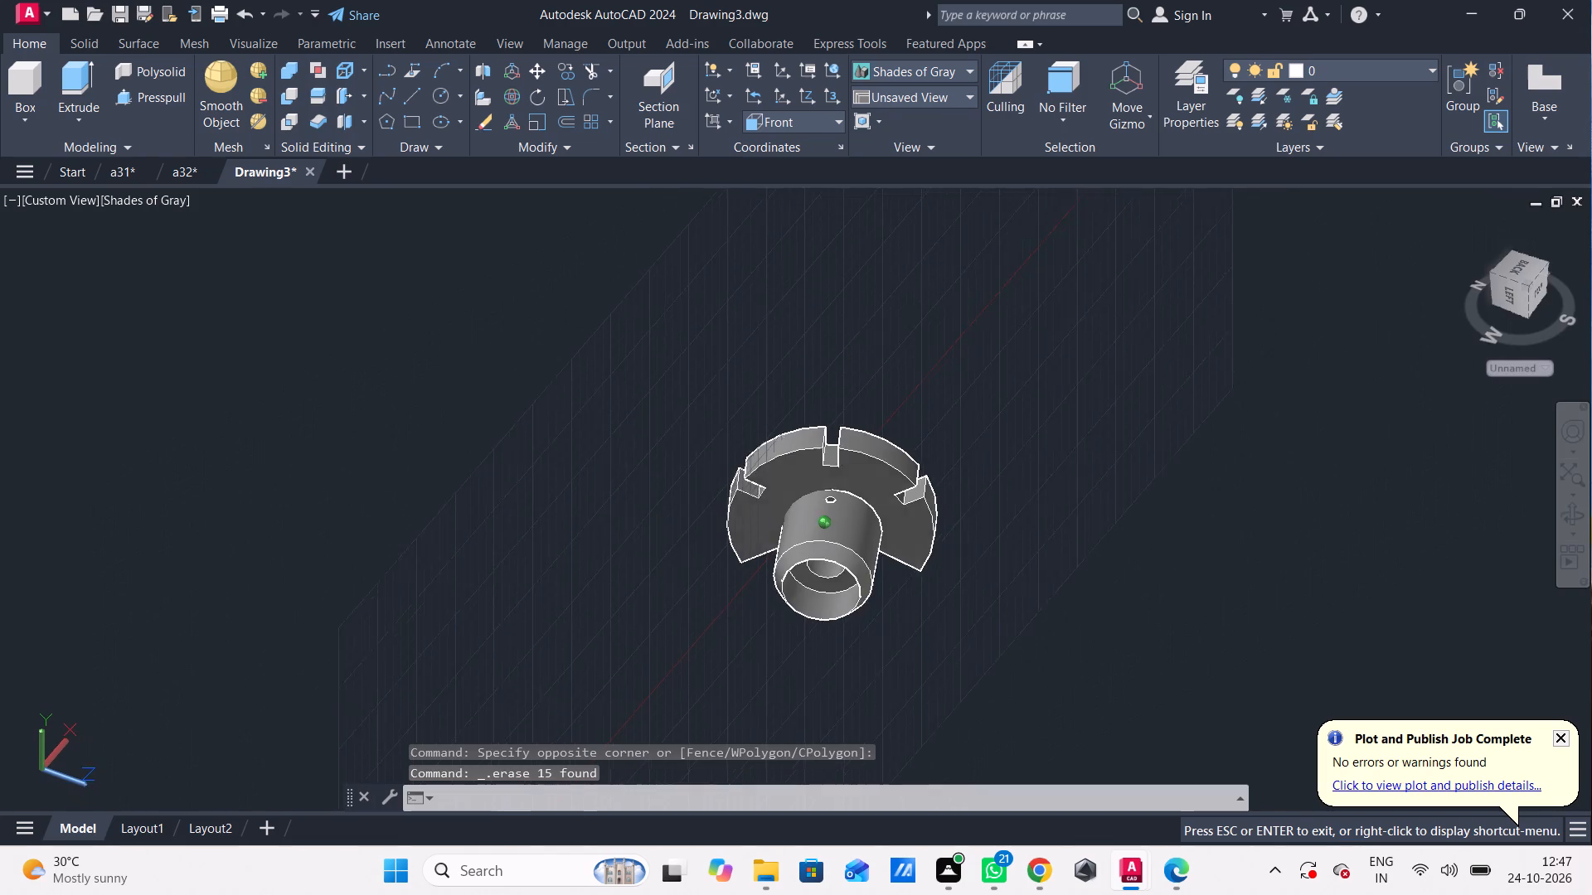
middle_click_drag(857, 670, 1244, 583, "shift")
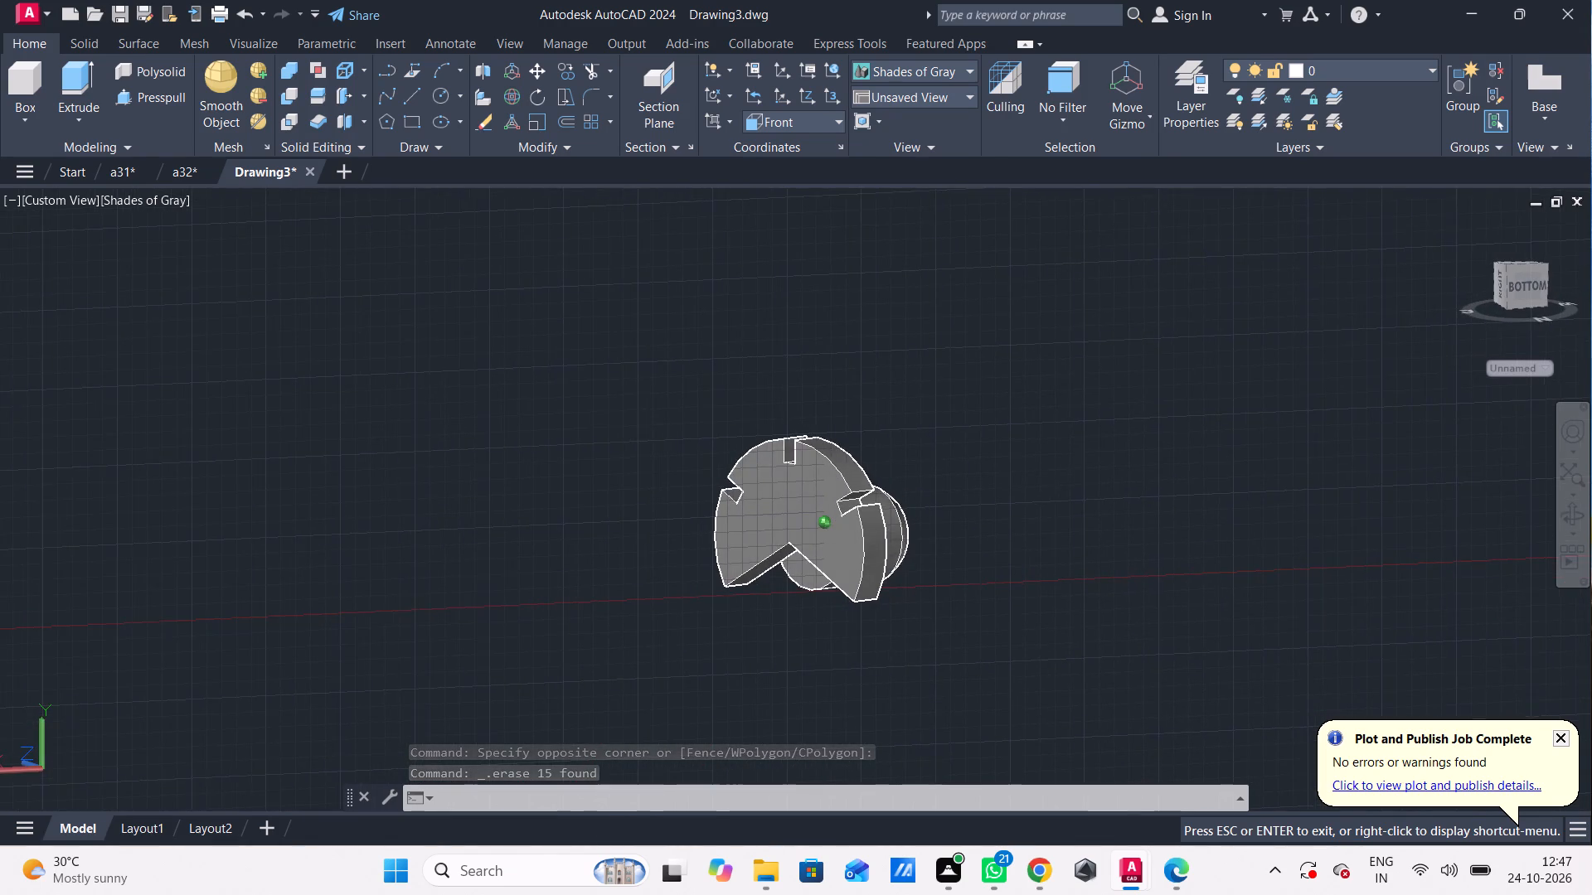
middle_click_drag(1244, 583, 1155, 581, "shift")
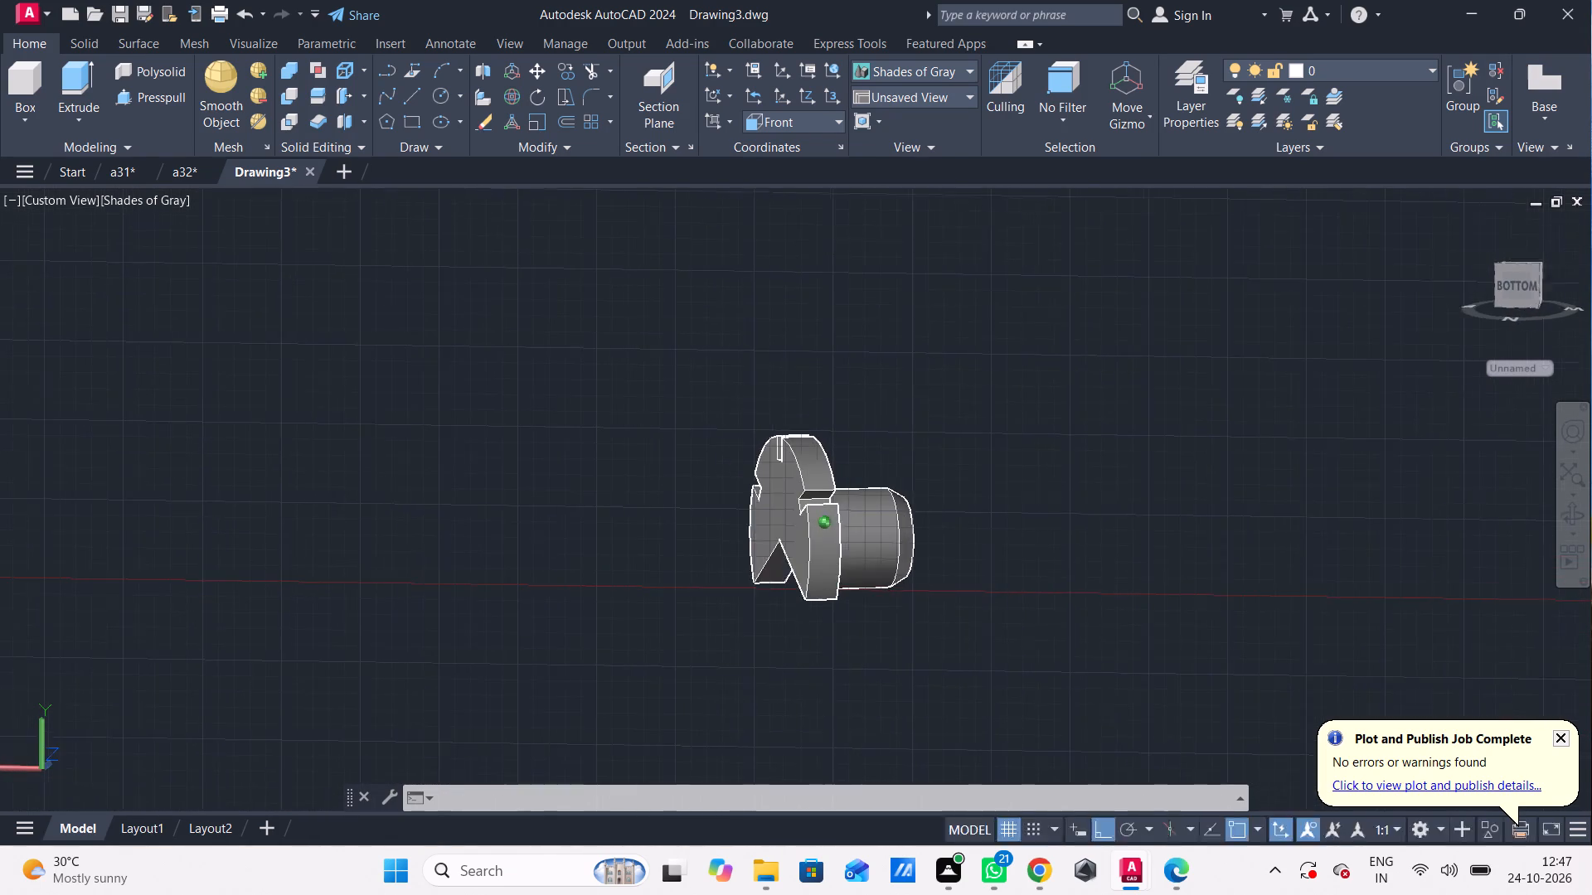
middle_click_drag(1127, 586, 1116, 587, "shift")
middle_click_drag(1114, 587, 1104, 588, "shift")
middle_click(1100, 589, "shift")
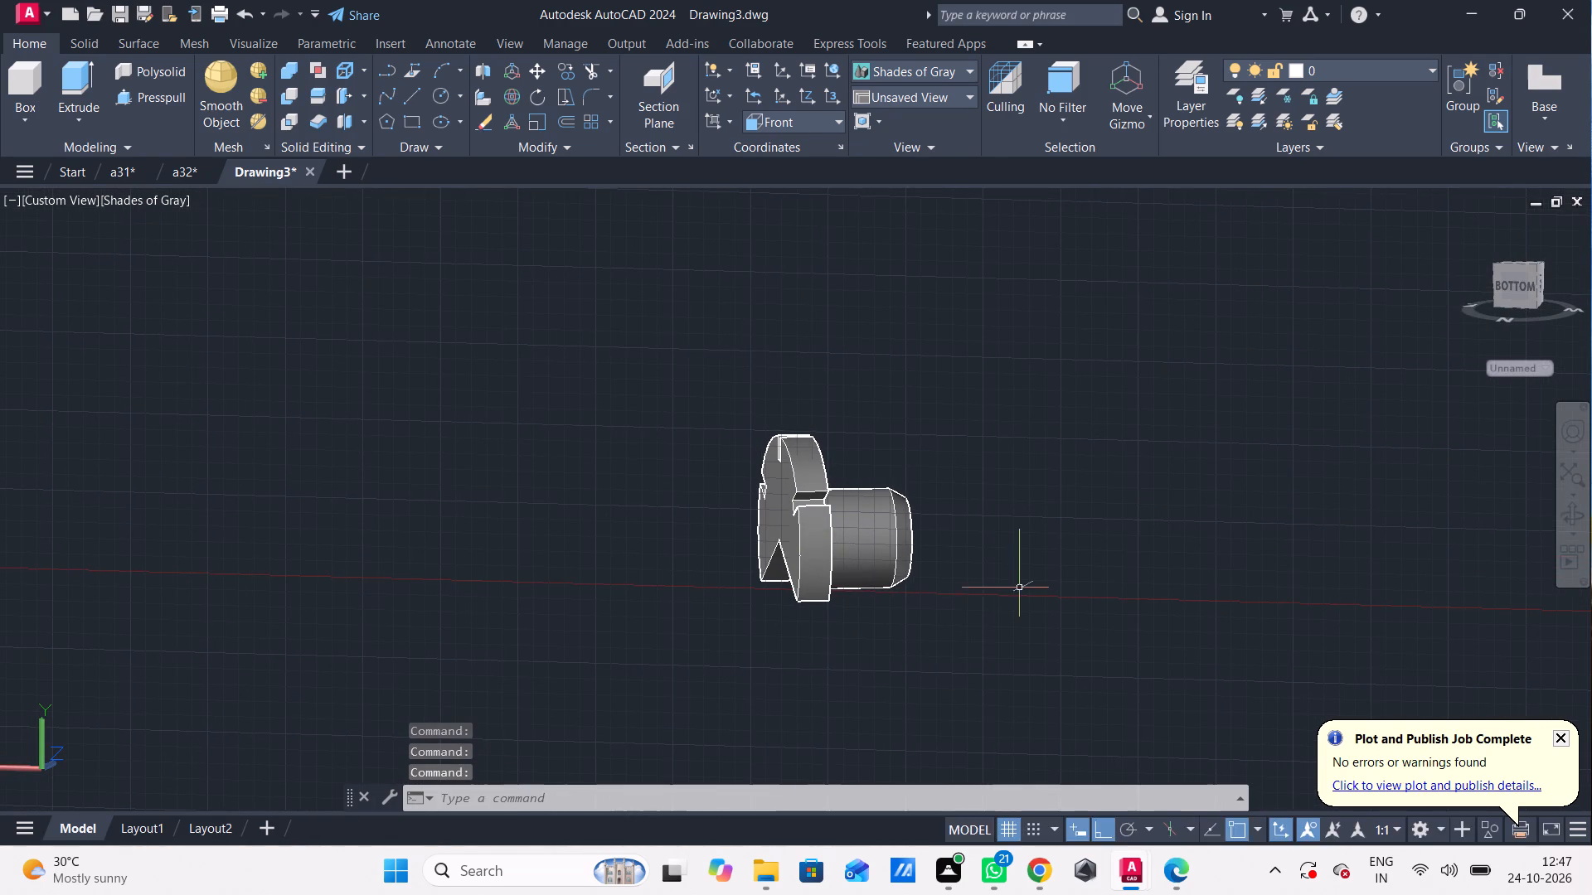
middle_click_drag(1041, 583, 923, 629, "shift")
right_click_drag(1032, 599, 999, 619, "shift")
middle_click_drag(1037, 588, 1010, 602)
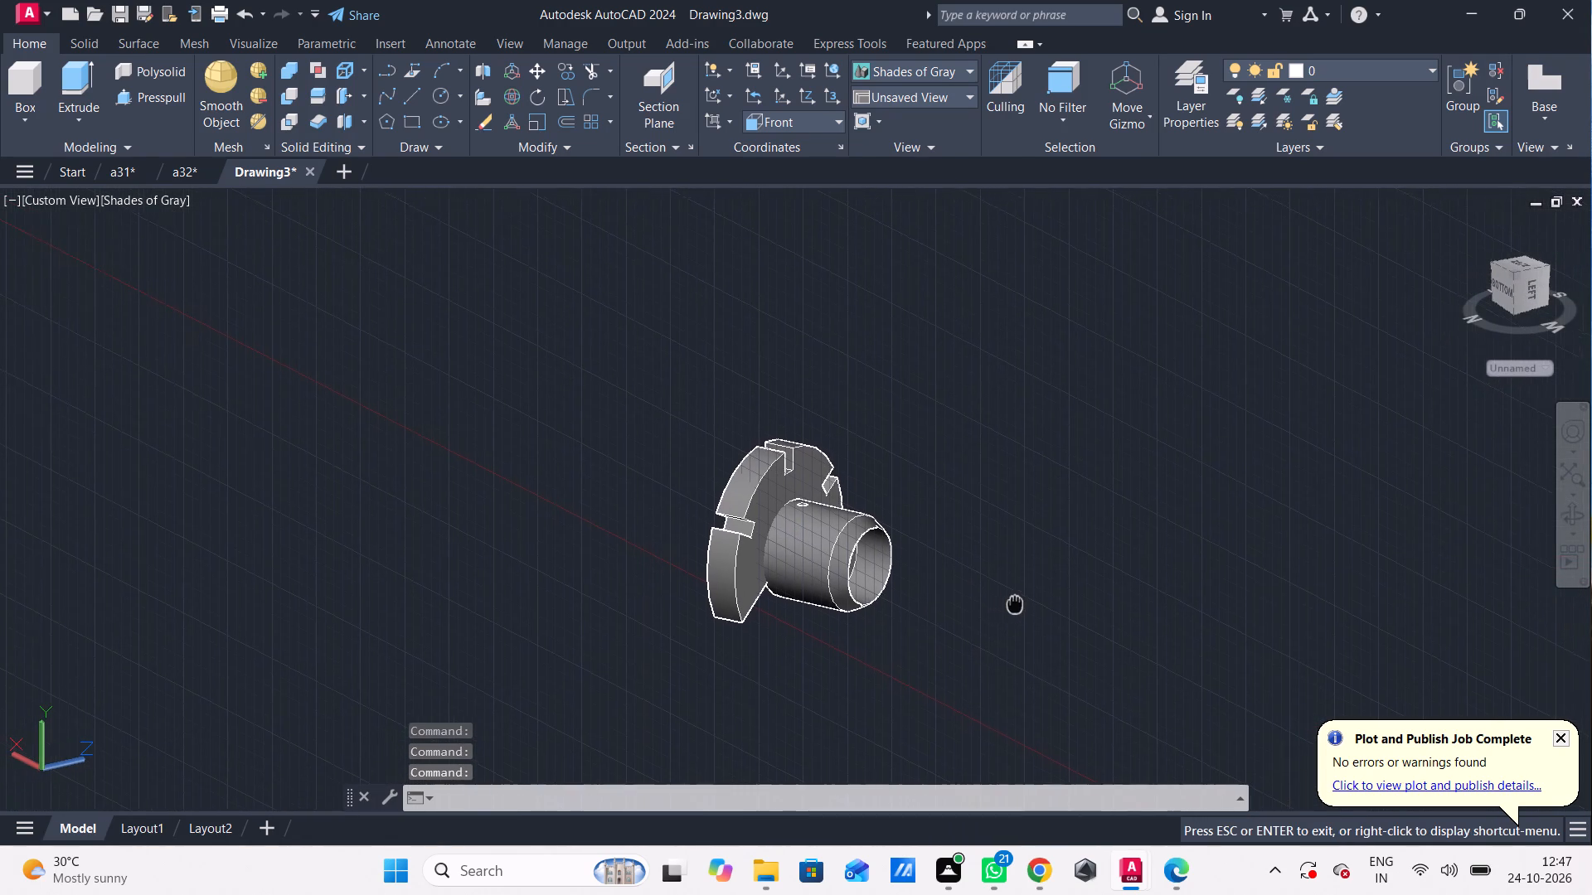
middle_click_drag(1010, 602, 1014, 560)
middle_click(1027, 550, "shift")
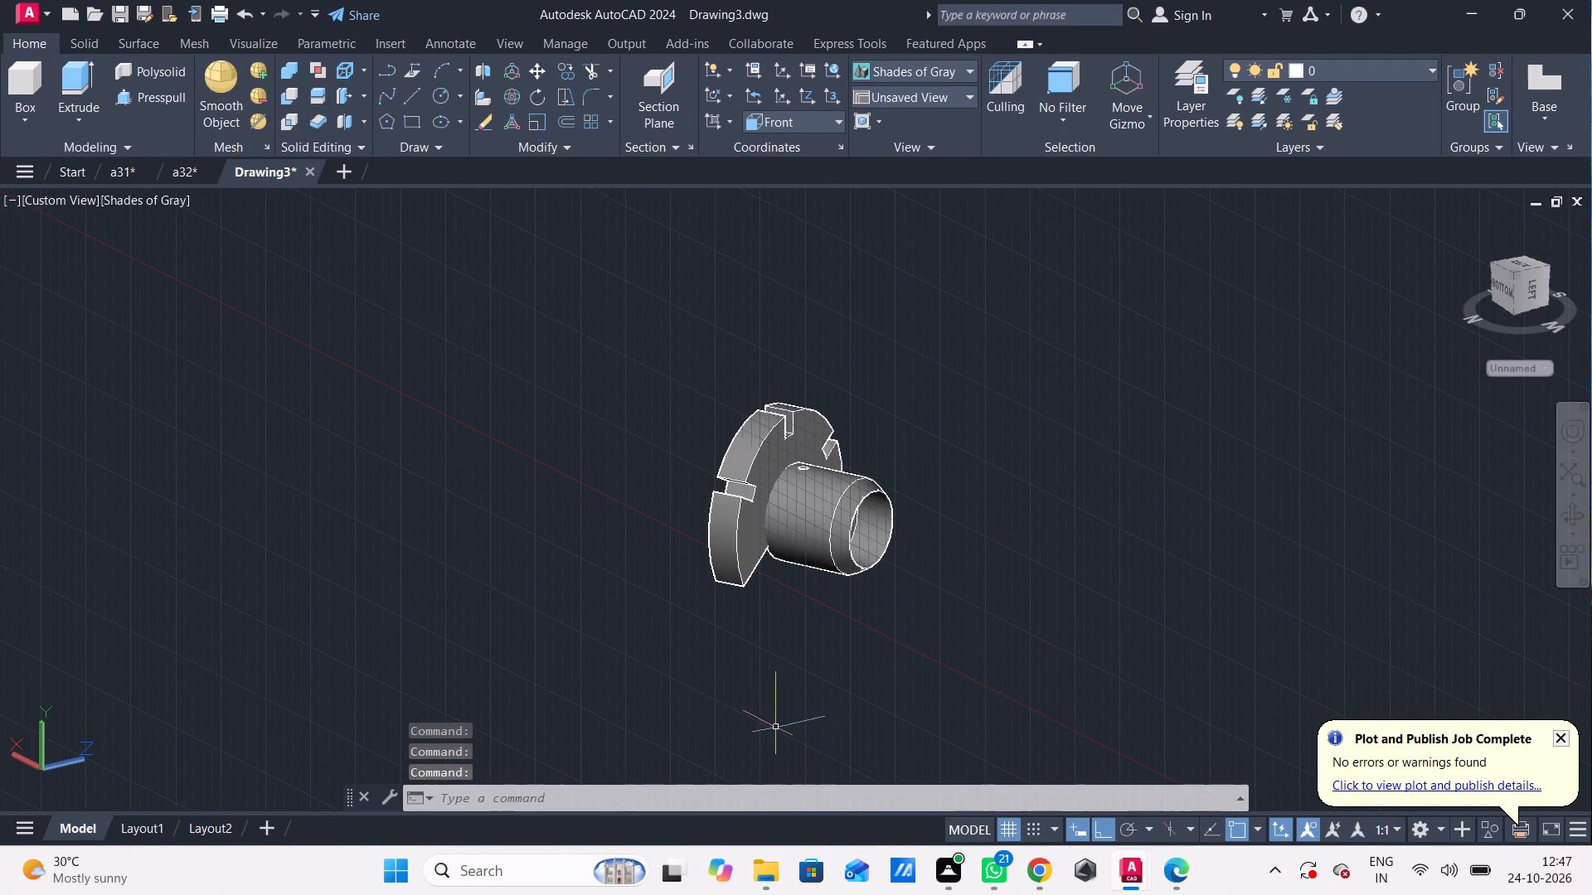
Turn off the grid display in model space.
left_click(1015, 828)
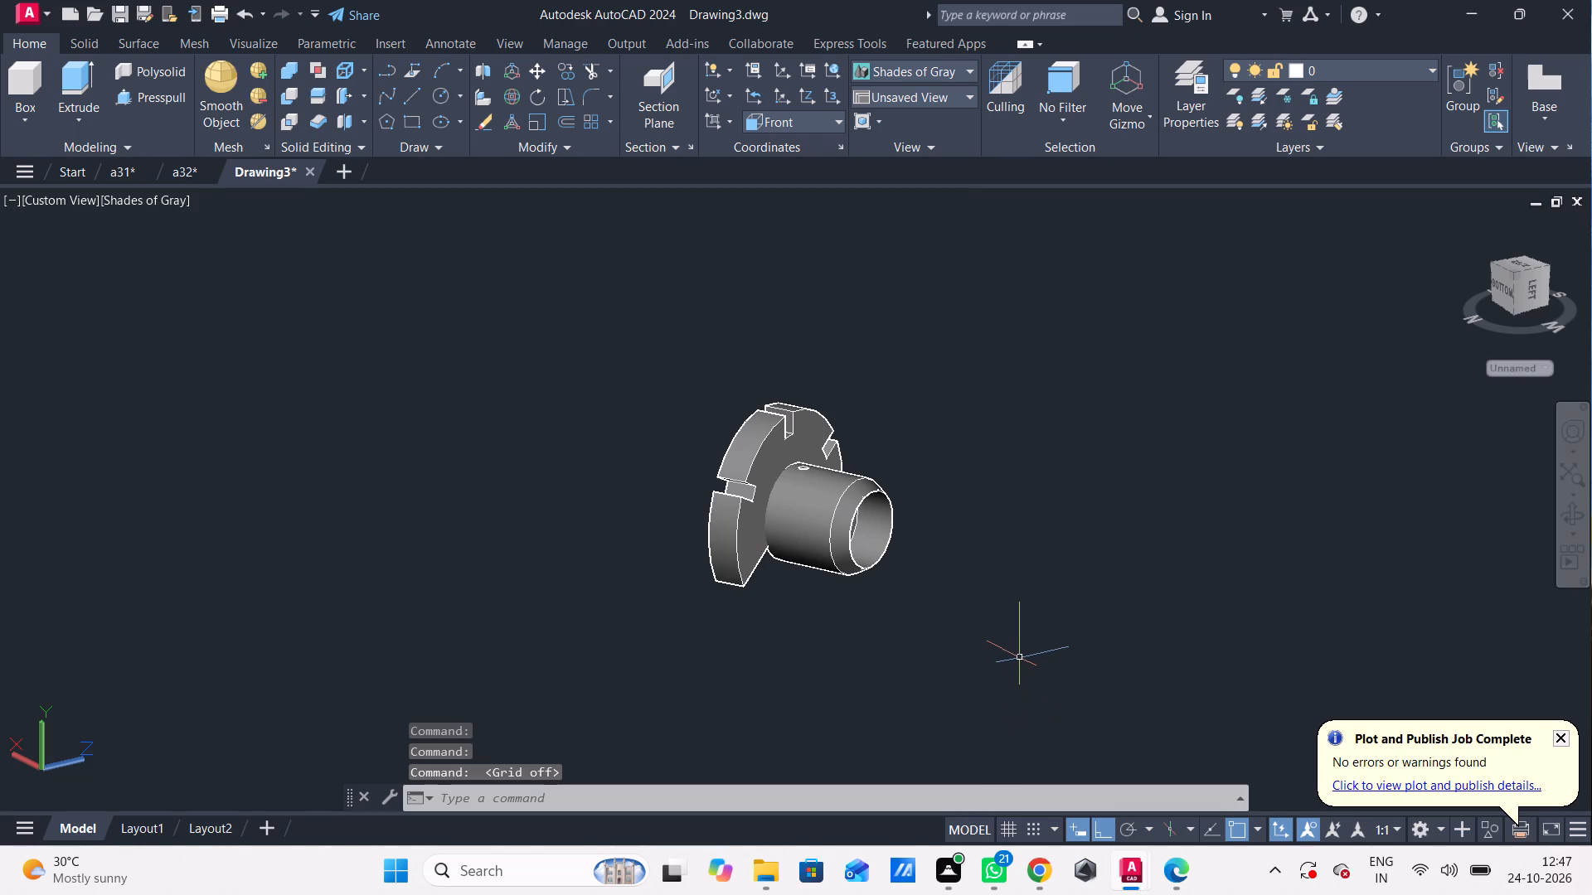
Orient and frame the model in an angled 3D view with the sleeve's chamfered open end in front of the slotted plate.
middle_click_drag(1059, 641, 735, 672, "shift")
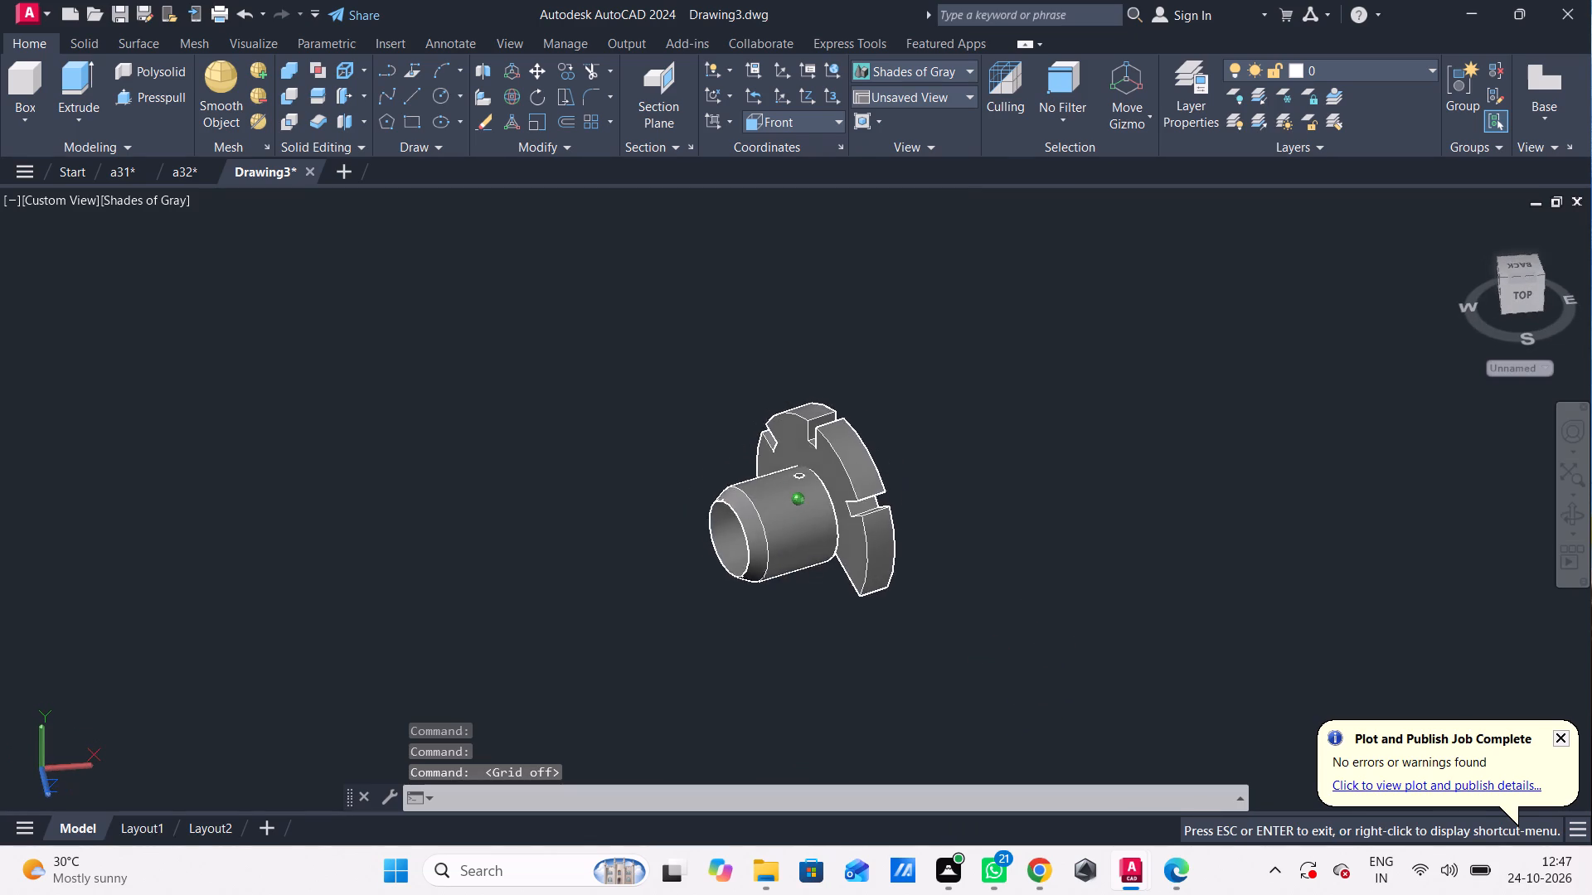
middle_click_drag(735, 672, 782, 644, "shift")
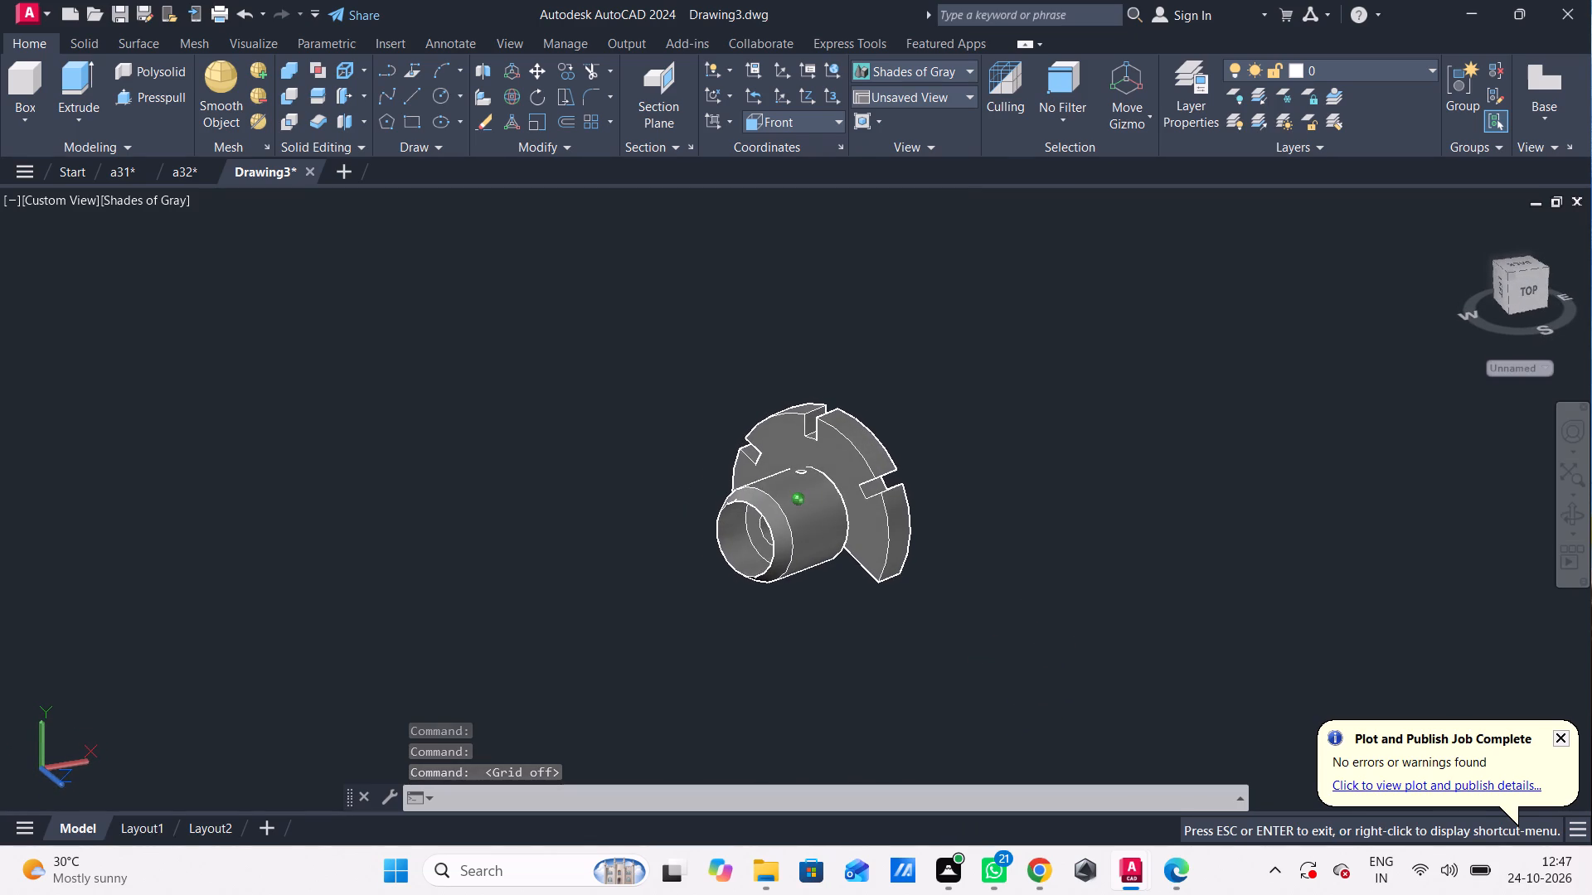
middle_click_drag(782, 644, 794, 669, "shift")
scroll(794, 669, "up", 1)
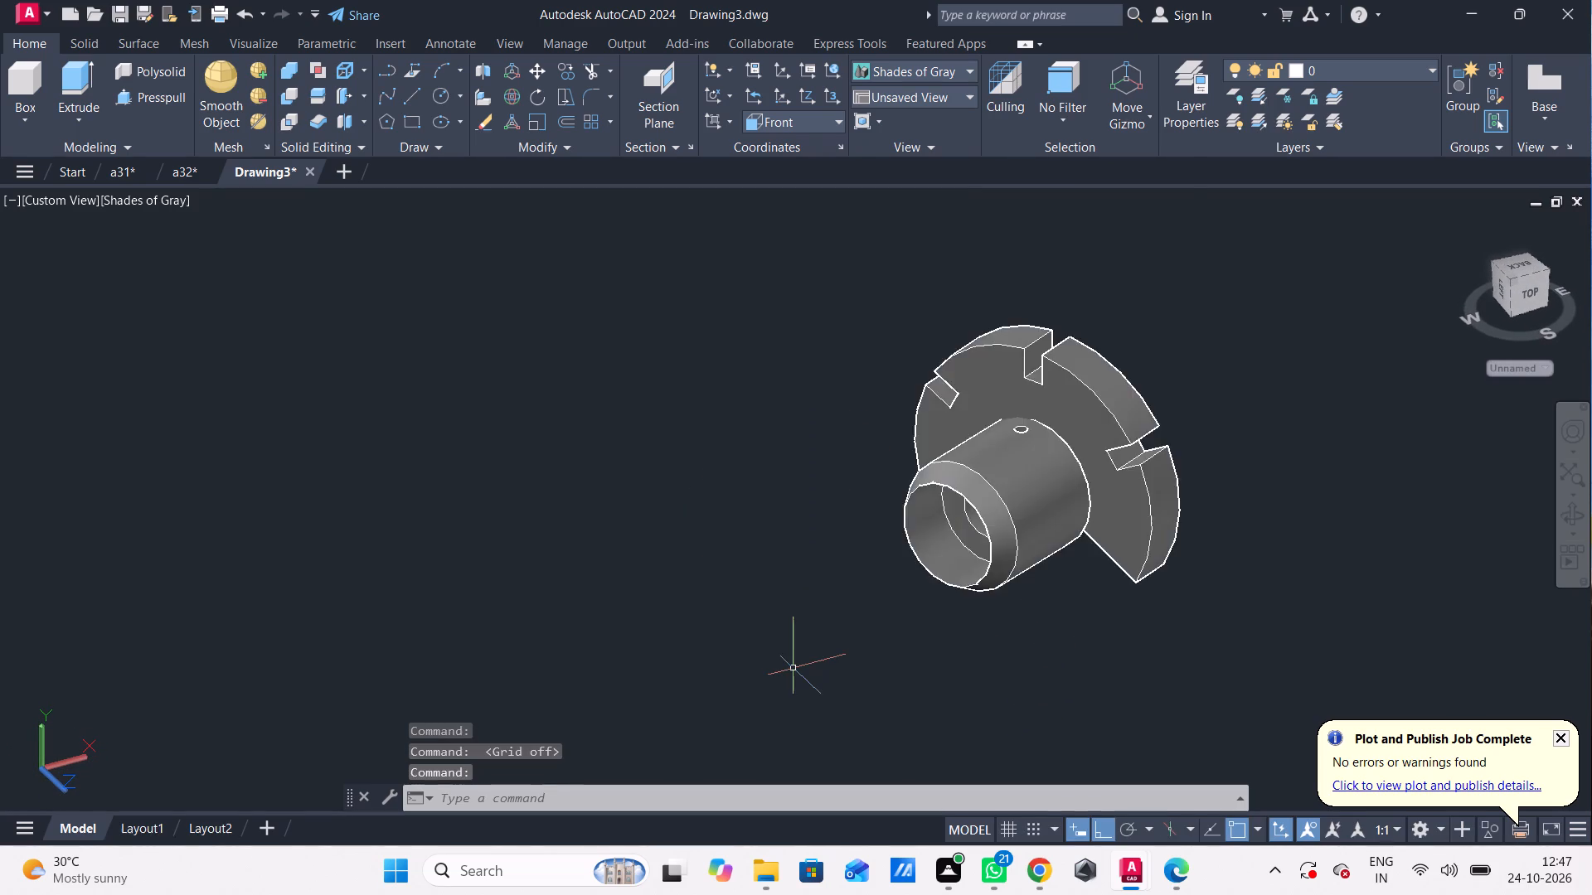
scroll(794, 669, "up", 1)
middle_click_drag(778, 676, 465, 684)
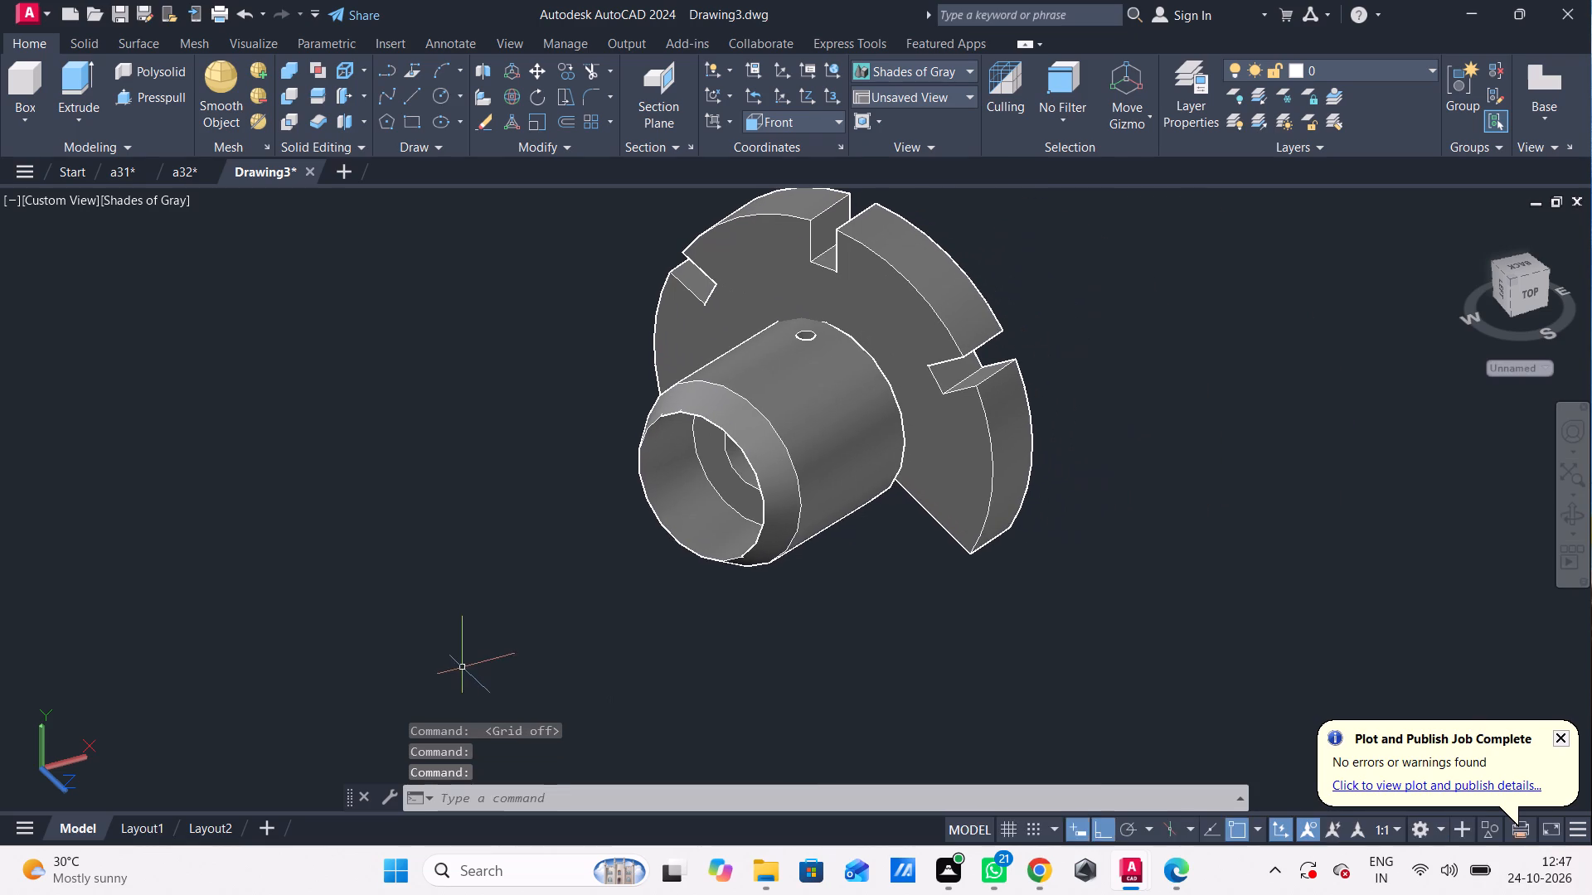
middle_click_drag(463, 663, 450, 668)
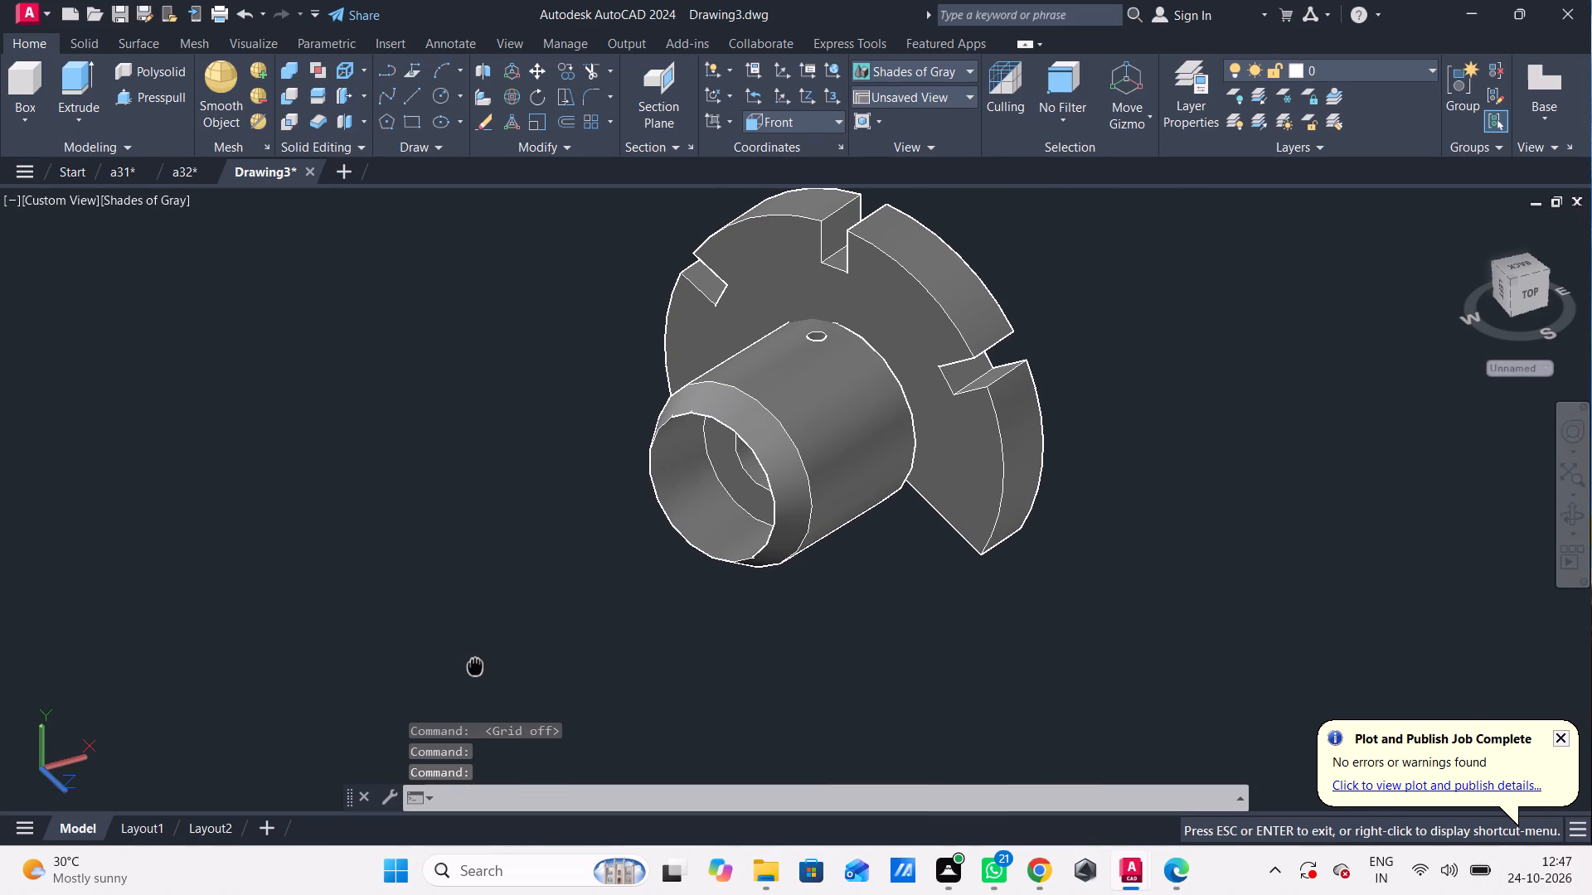
middle_click_drag(450, 668, 417, 670)
middle_click_drag(419, 659, 433, 665, "shift")
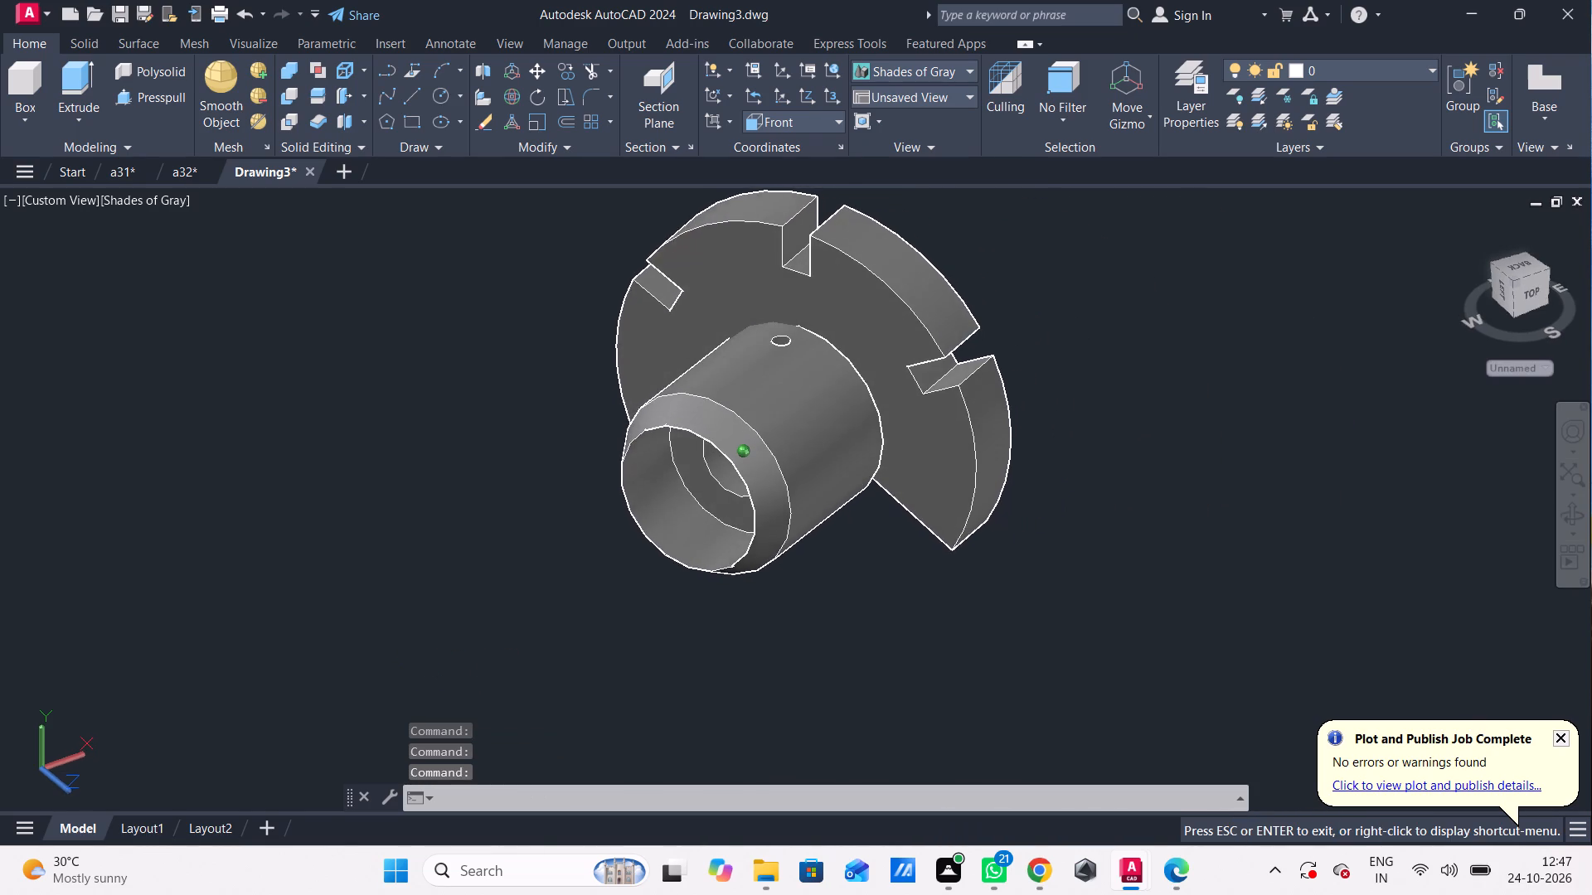
middle_click_drag(433, 665, 430, 681, "shift")
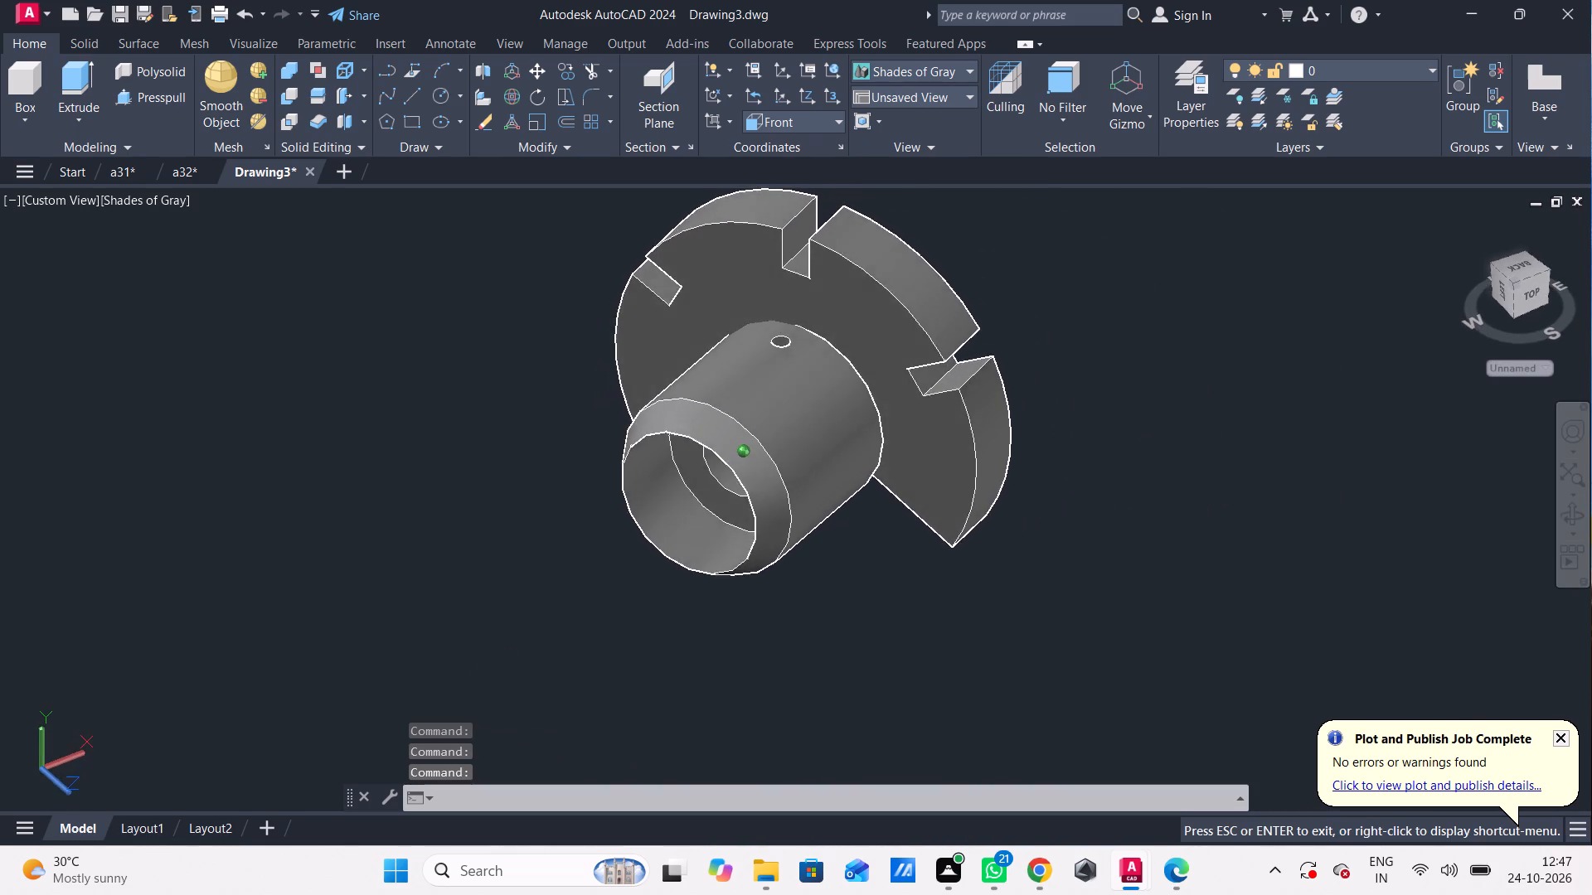
middle_click_drag(430, 681, 422, 689, "shift")
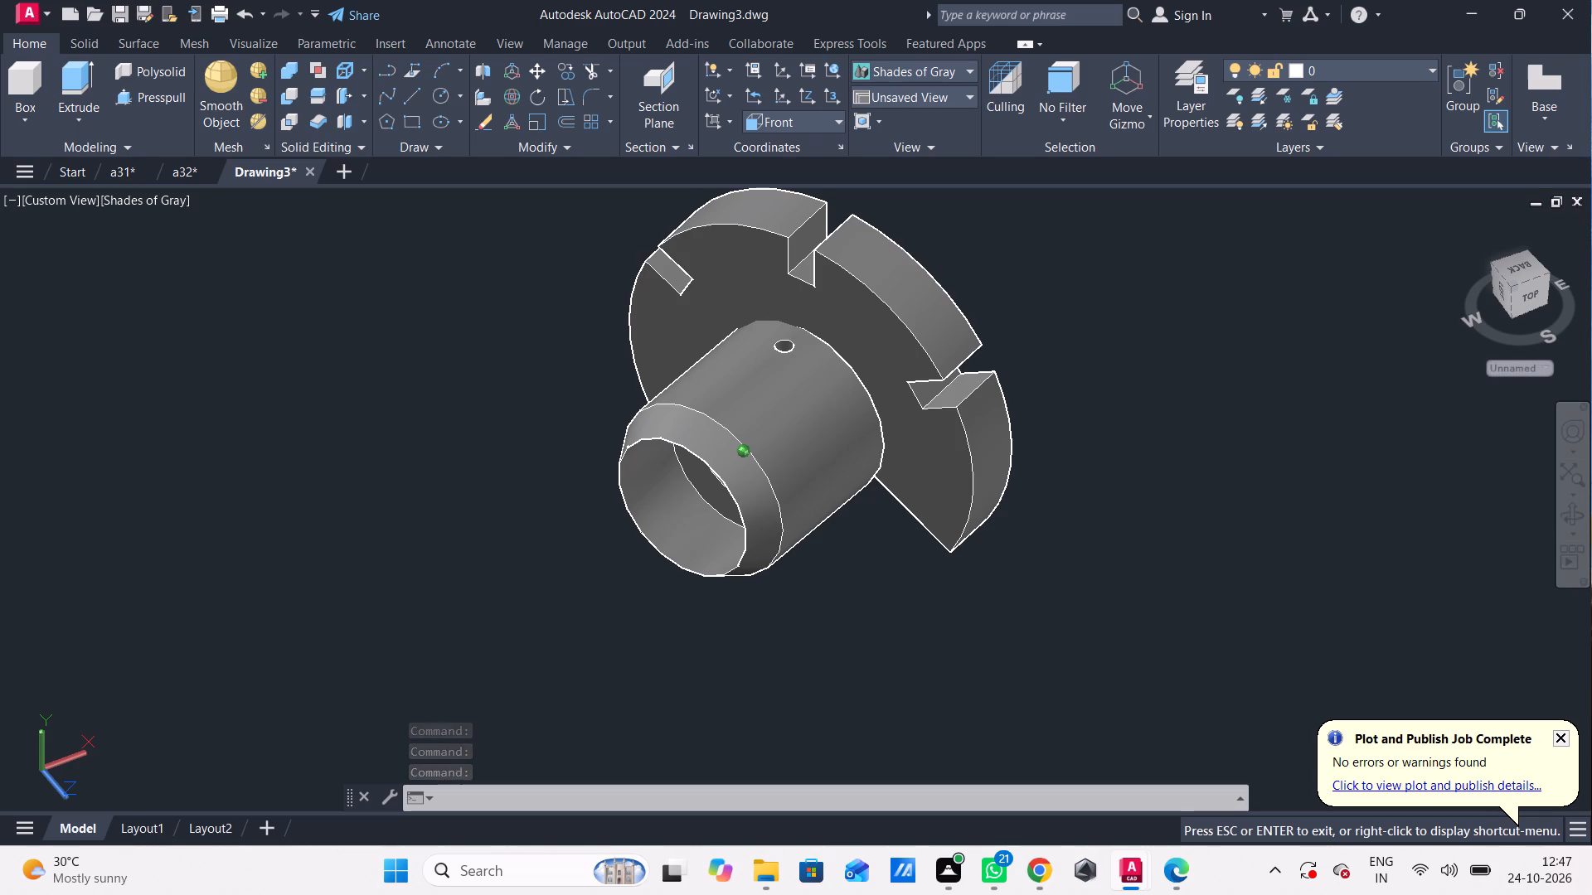
middle_click_drag(422, 689, 421, 699, "shift")
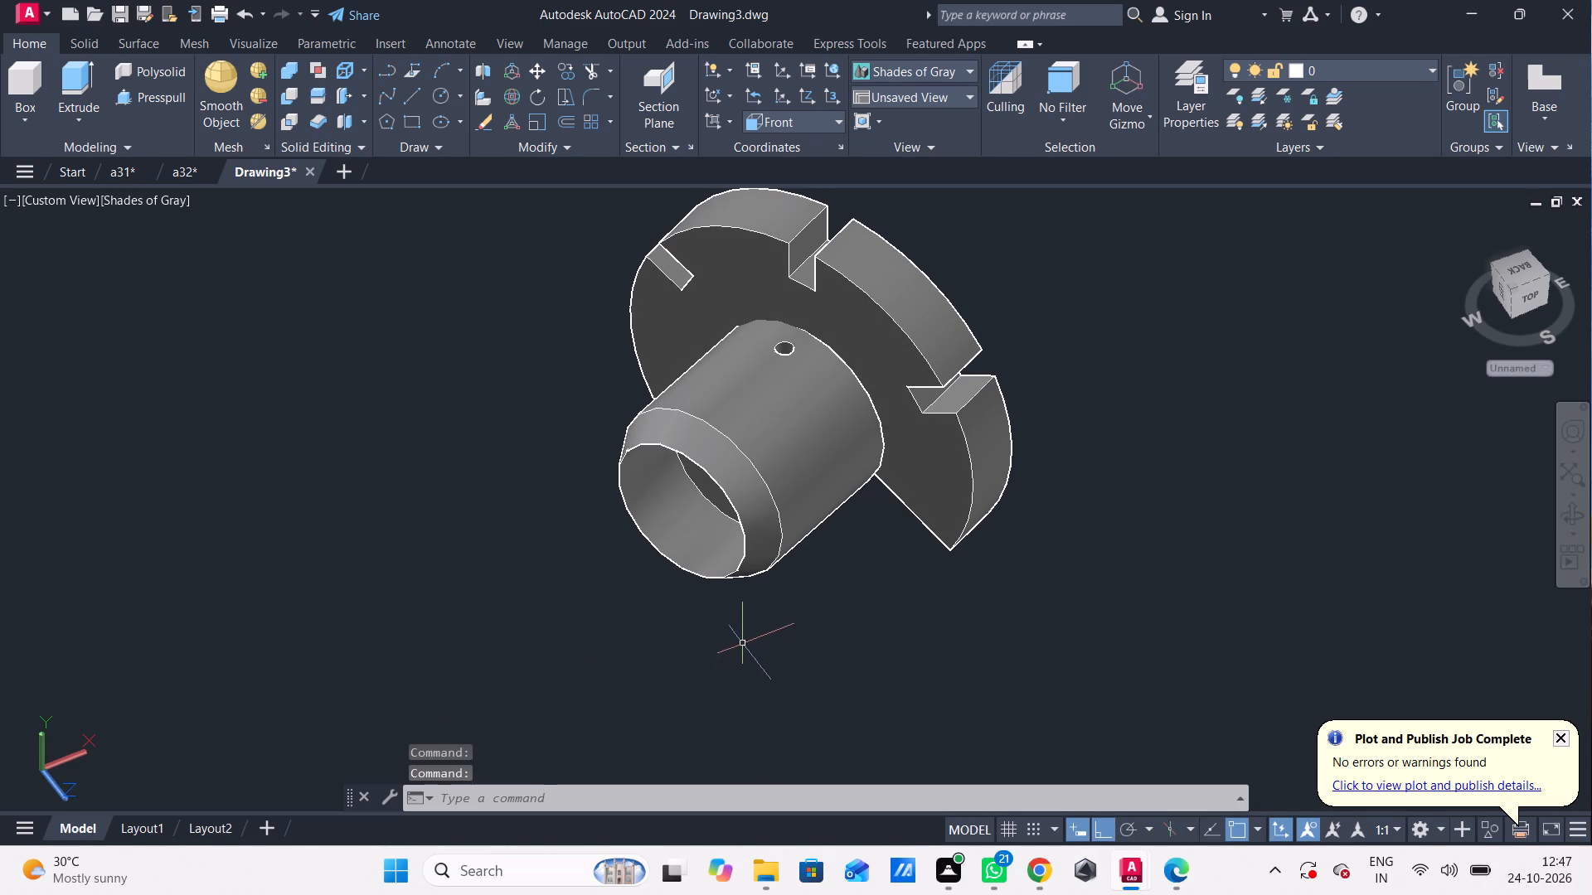
scroll(769, 657, "down", 1)
middle_click_drag(754, 631, 747, 621)
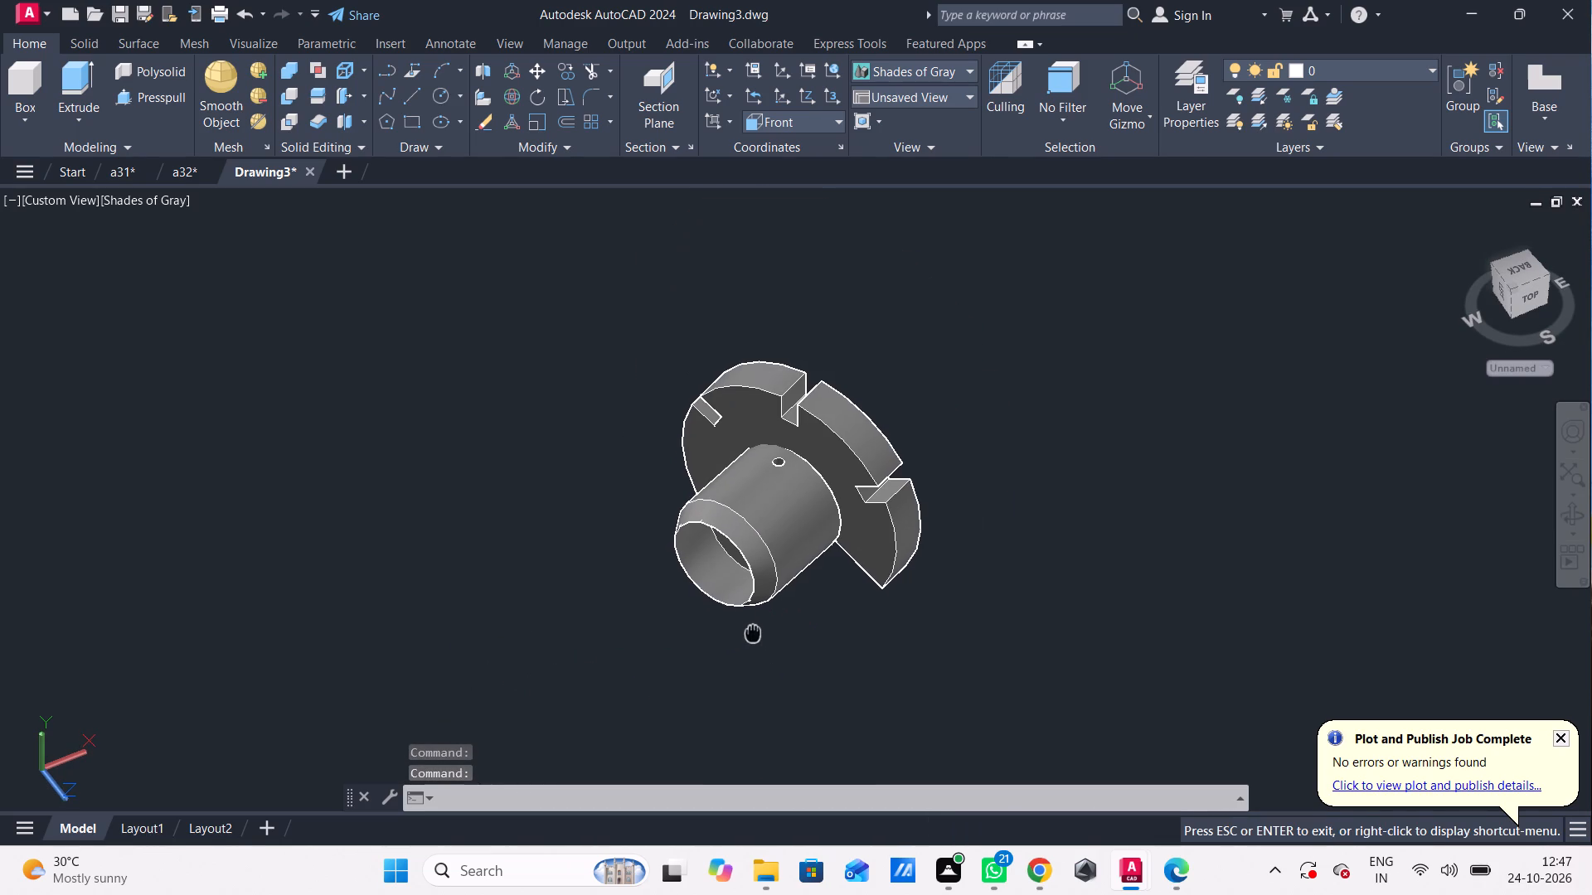
middle_click_drag(747, 621, 745, 617)
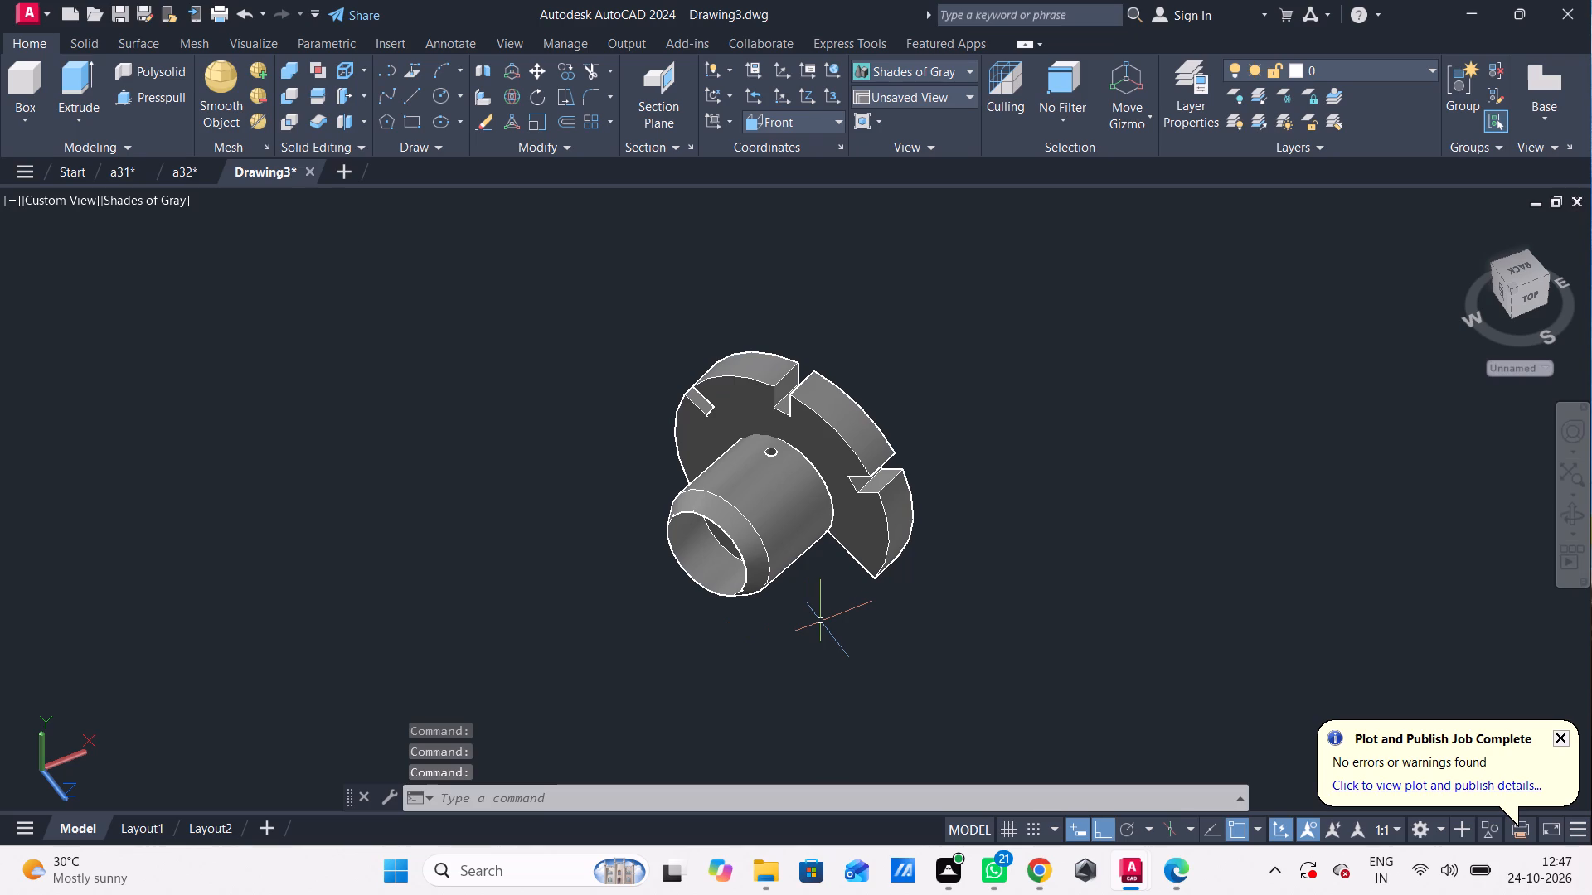
Save the drawing as a33 in the CAD folder.
key("ctrl+s")
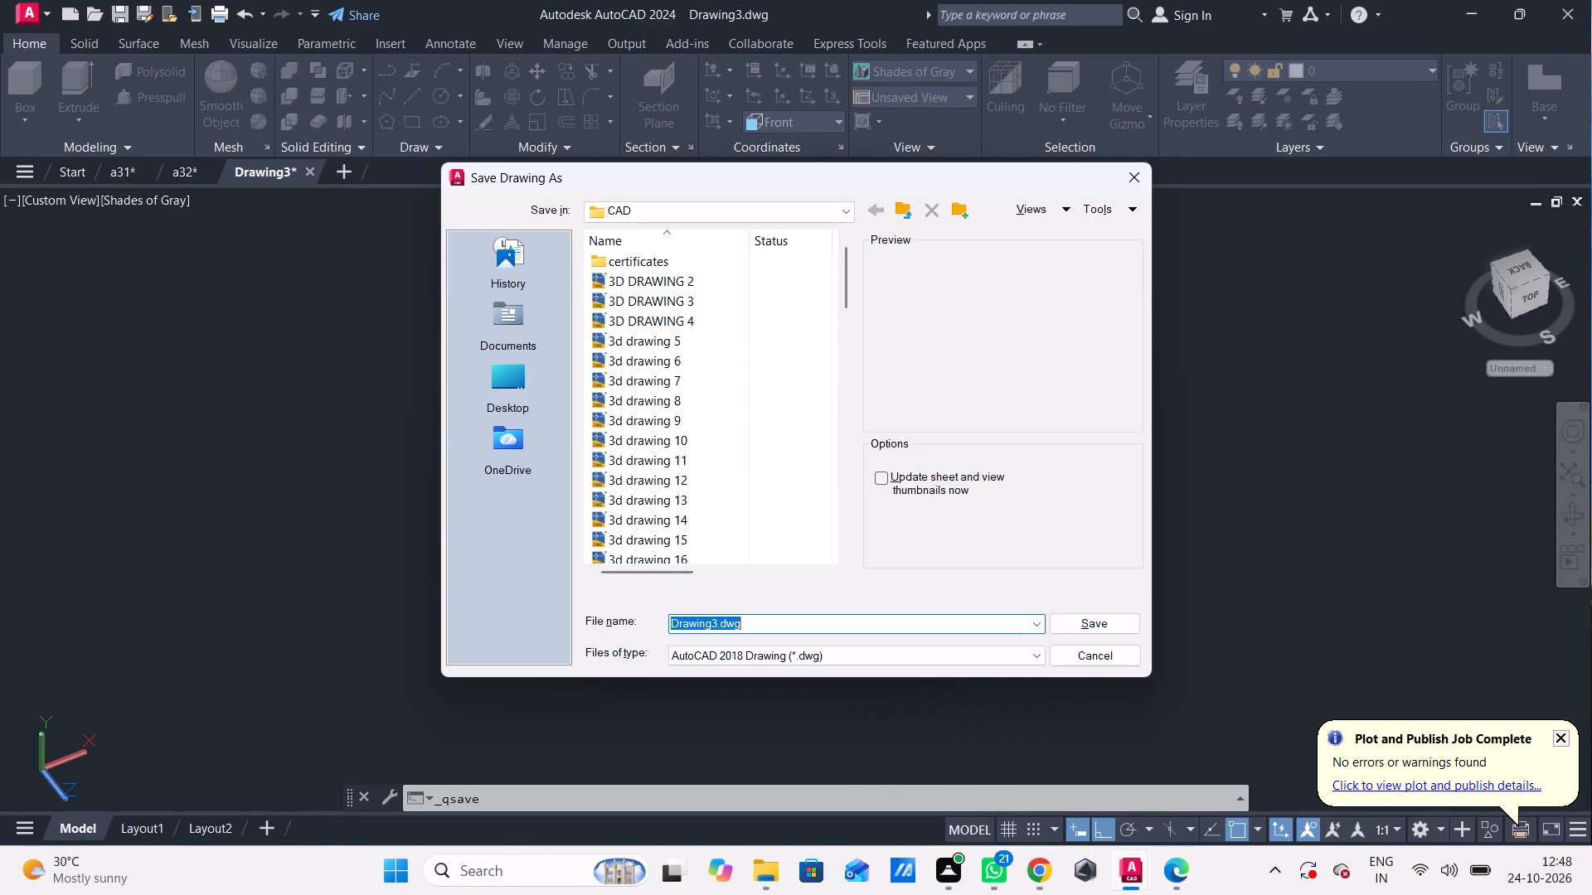
type("a3")
key("3")
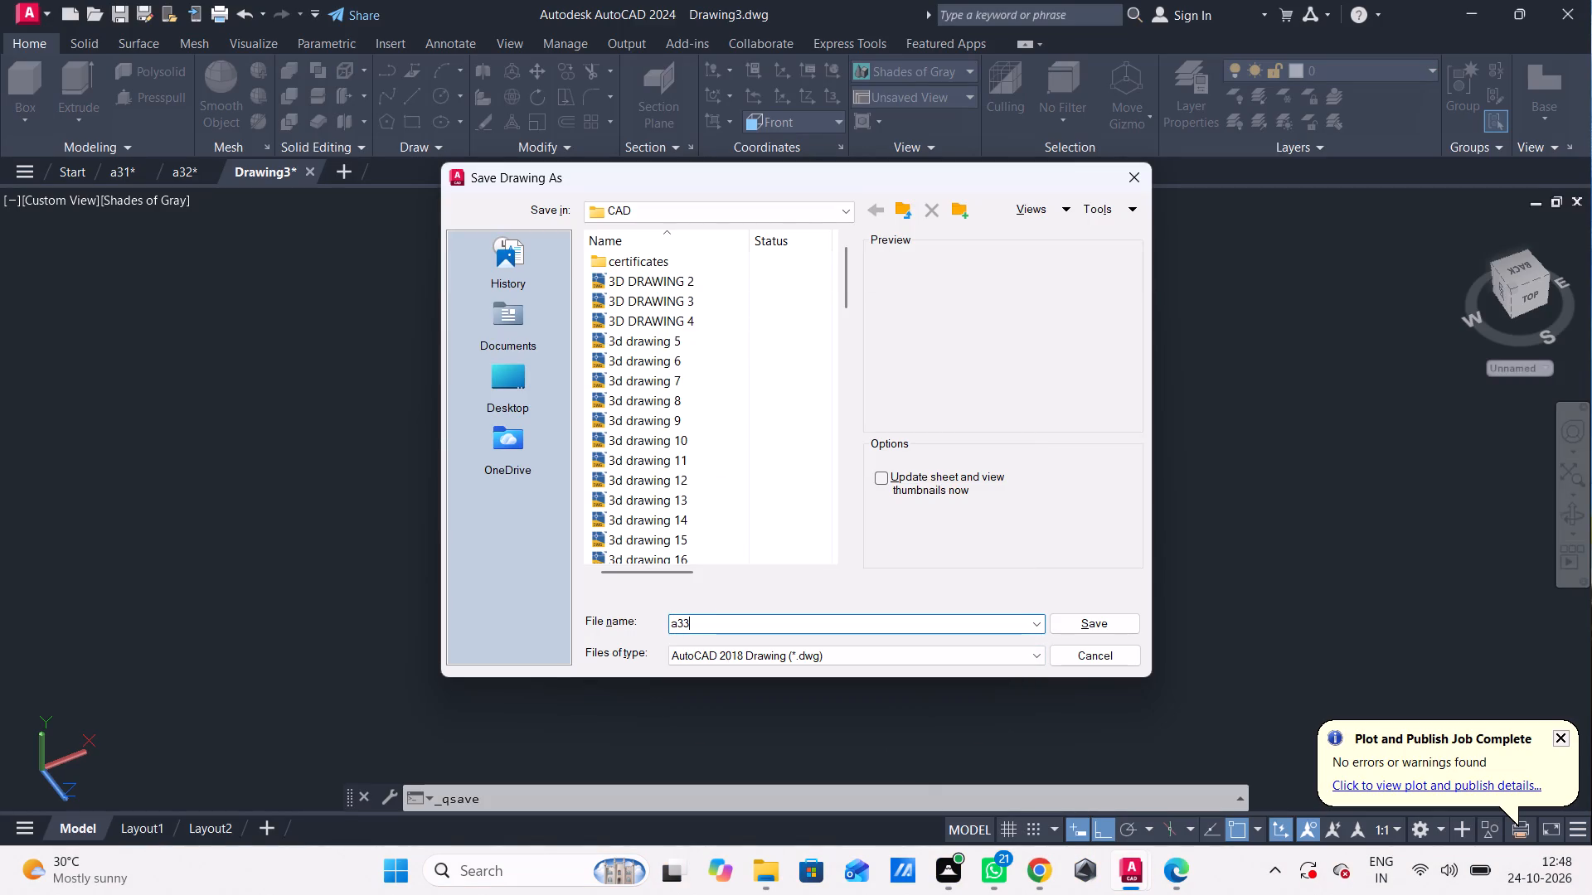
key("Return")
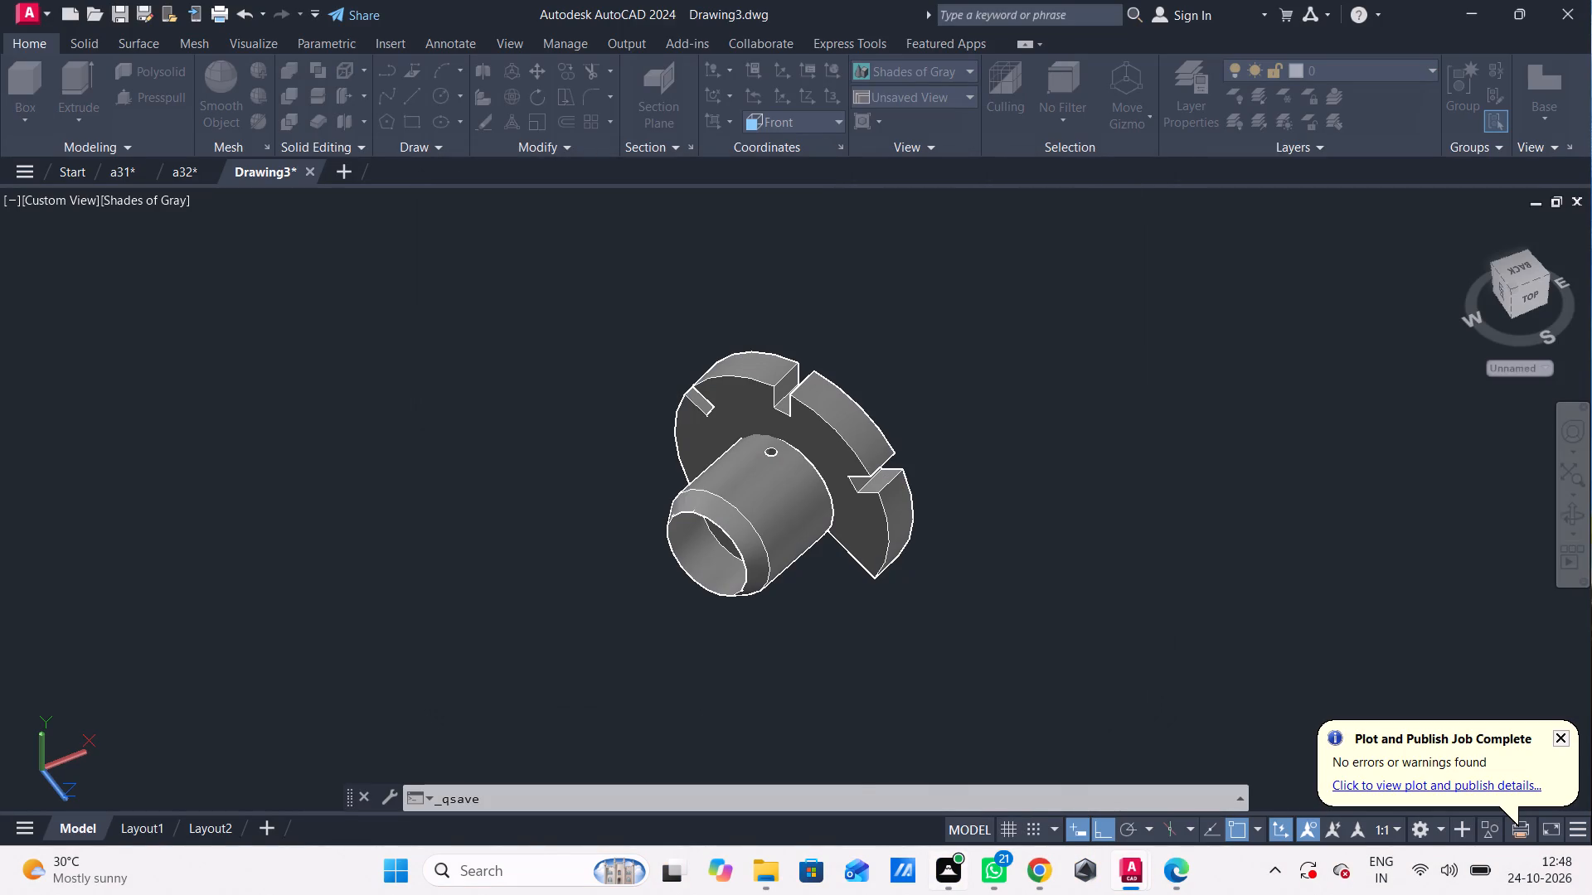
Set up a single-sheet plot using AutoCAD PDF (High Quality Print), centred on the paper, with a window plot area enclosing the whole model.
key("ctrl+p")
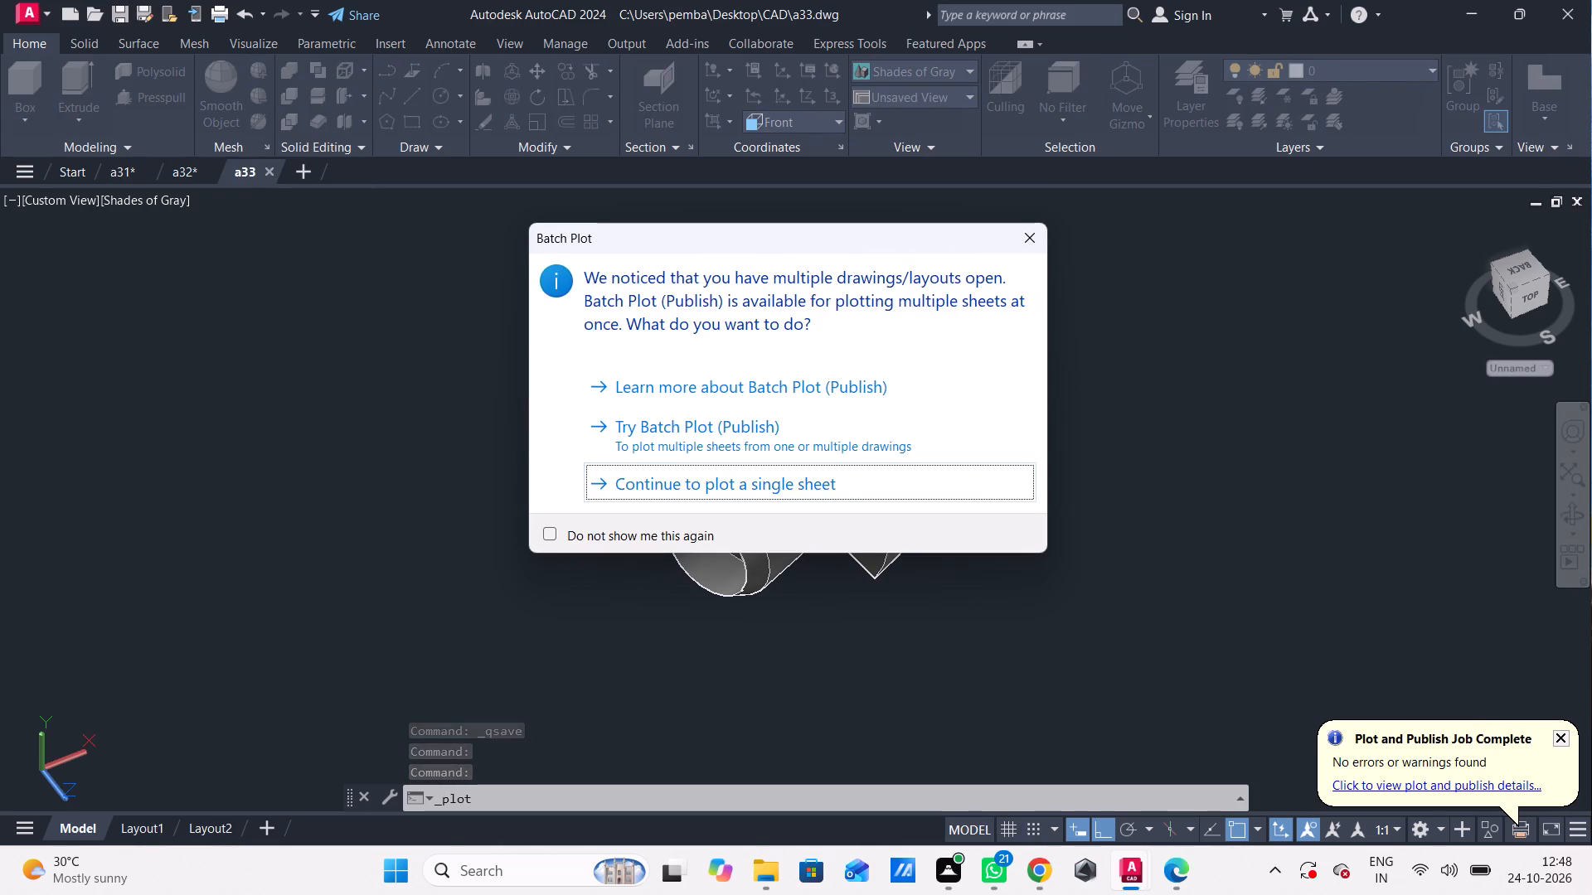
left_click(1026, 239)
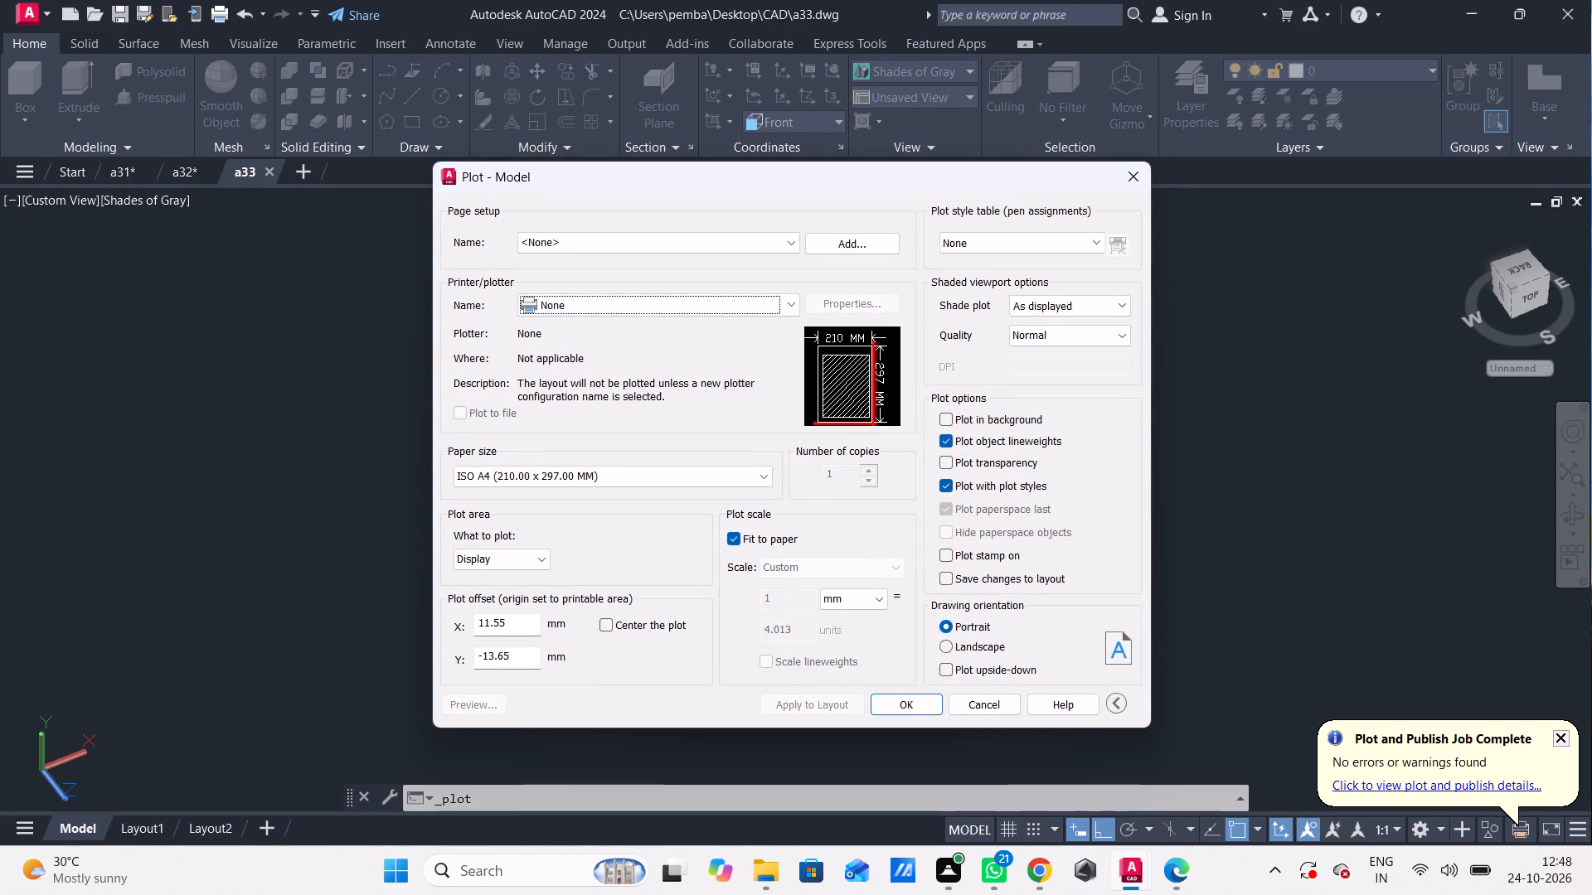
left_click(700, 297)
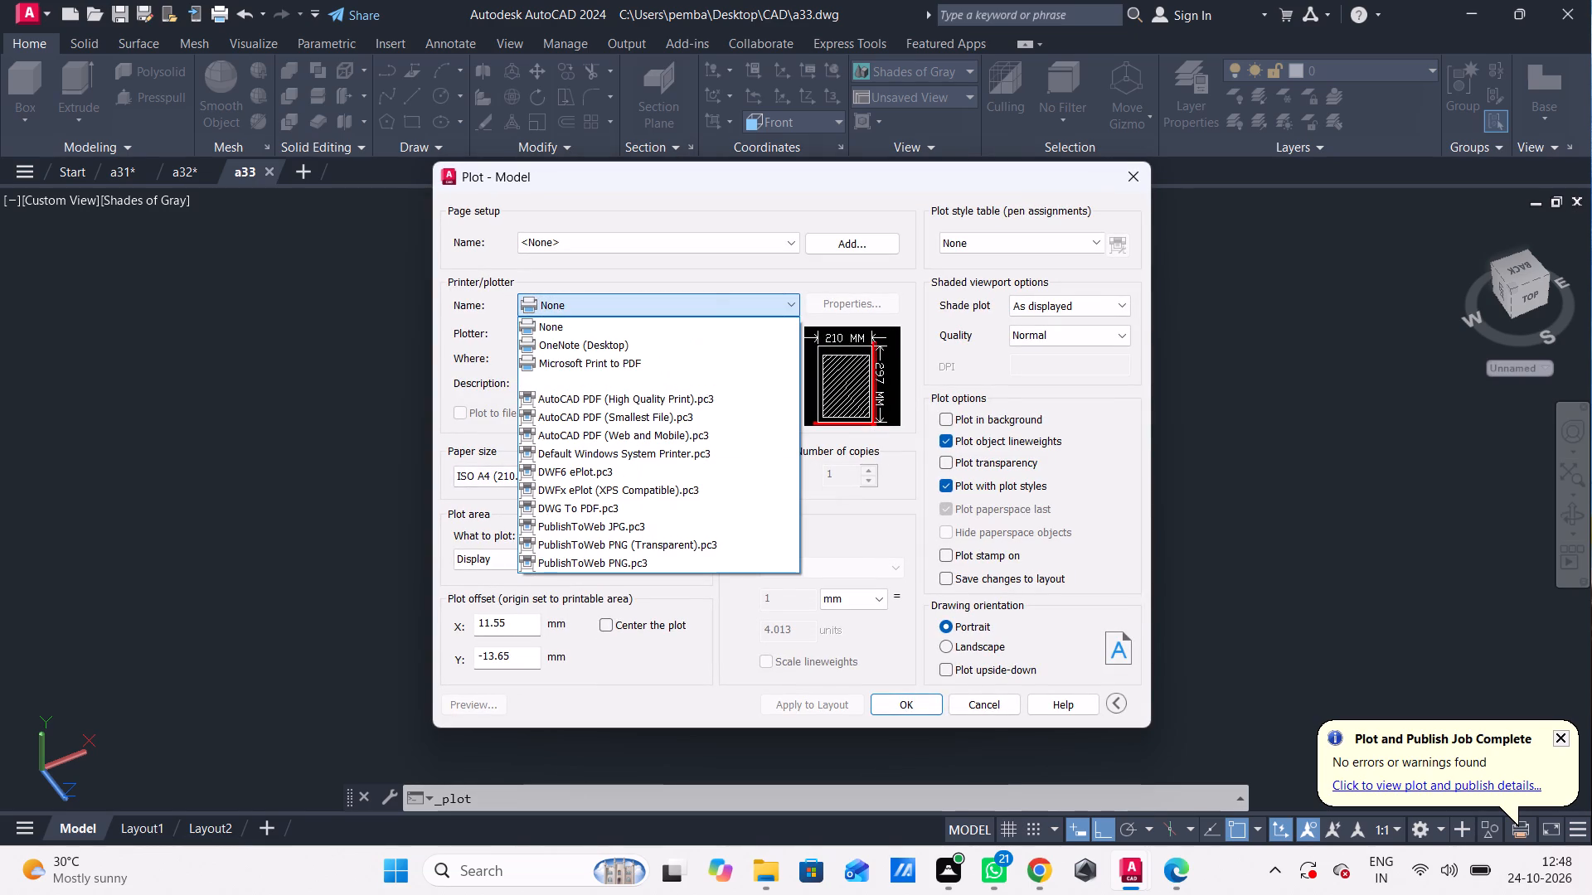
left_click(706, 404)
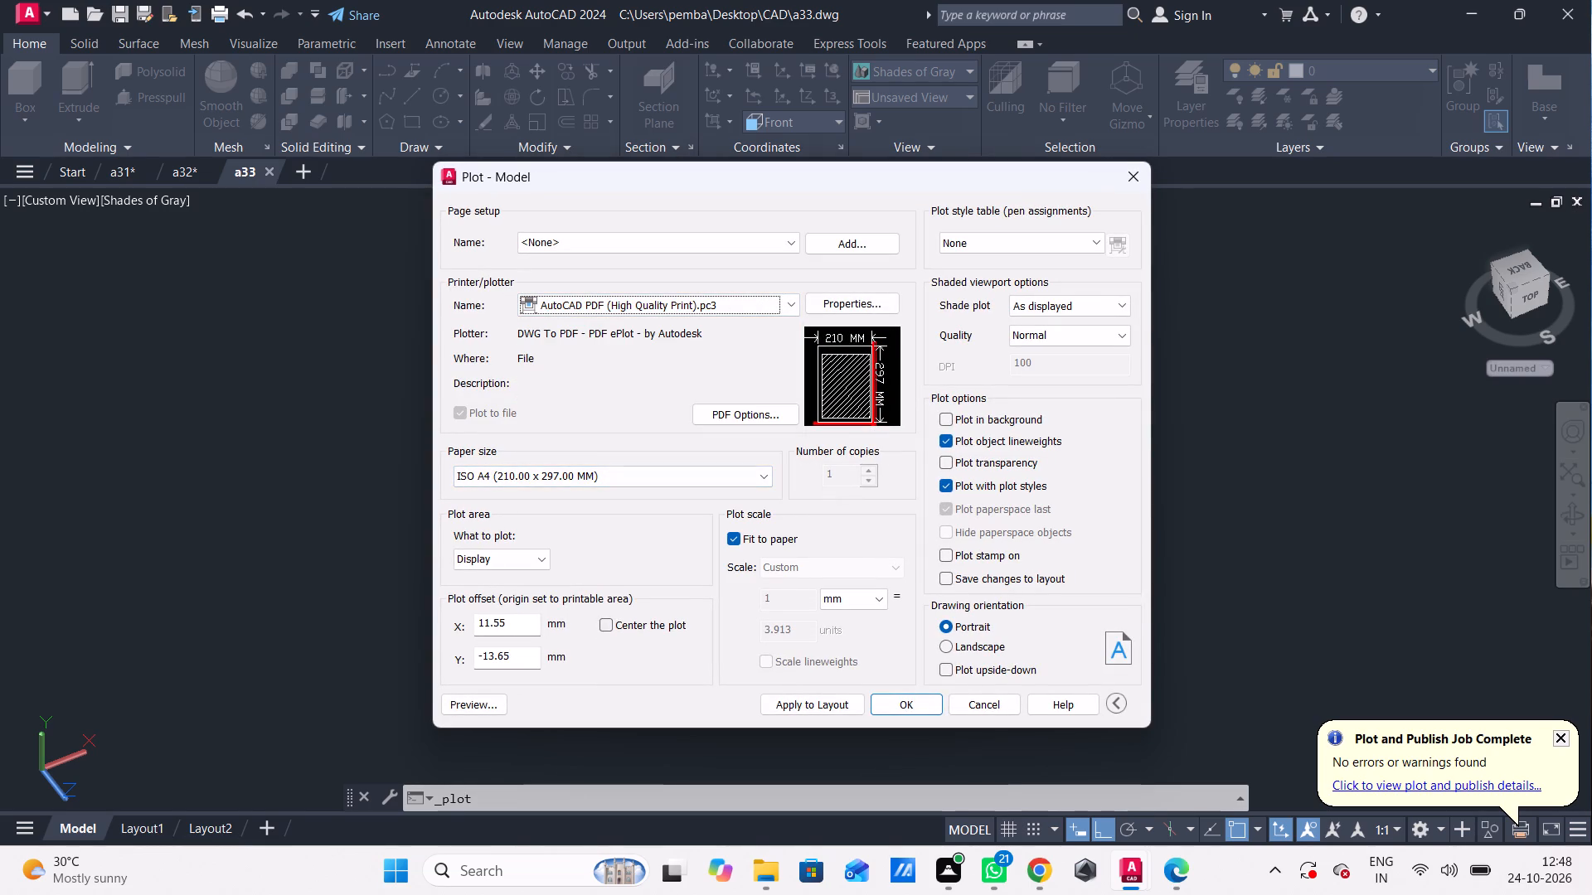
left_click(658, 620)
left_click(530, 550)
left_click(528, 615)
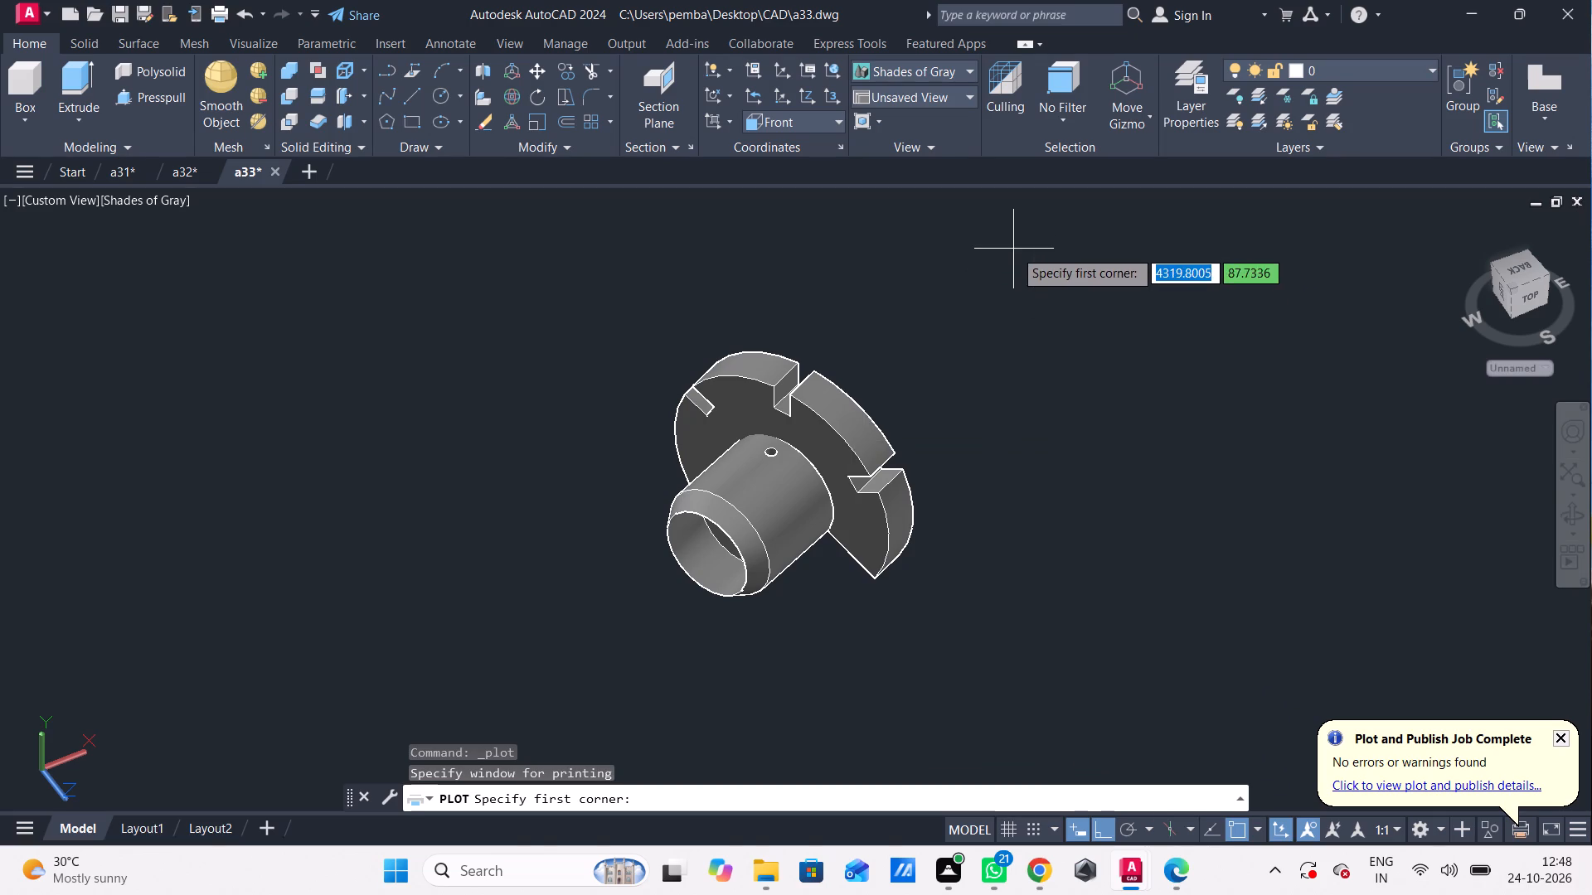
left_click(1101, 255)
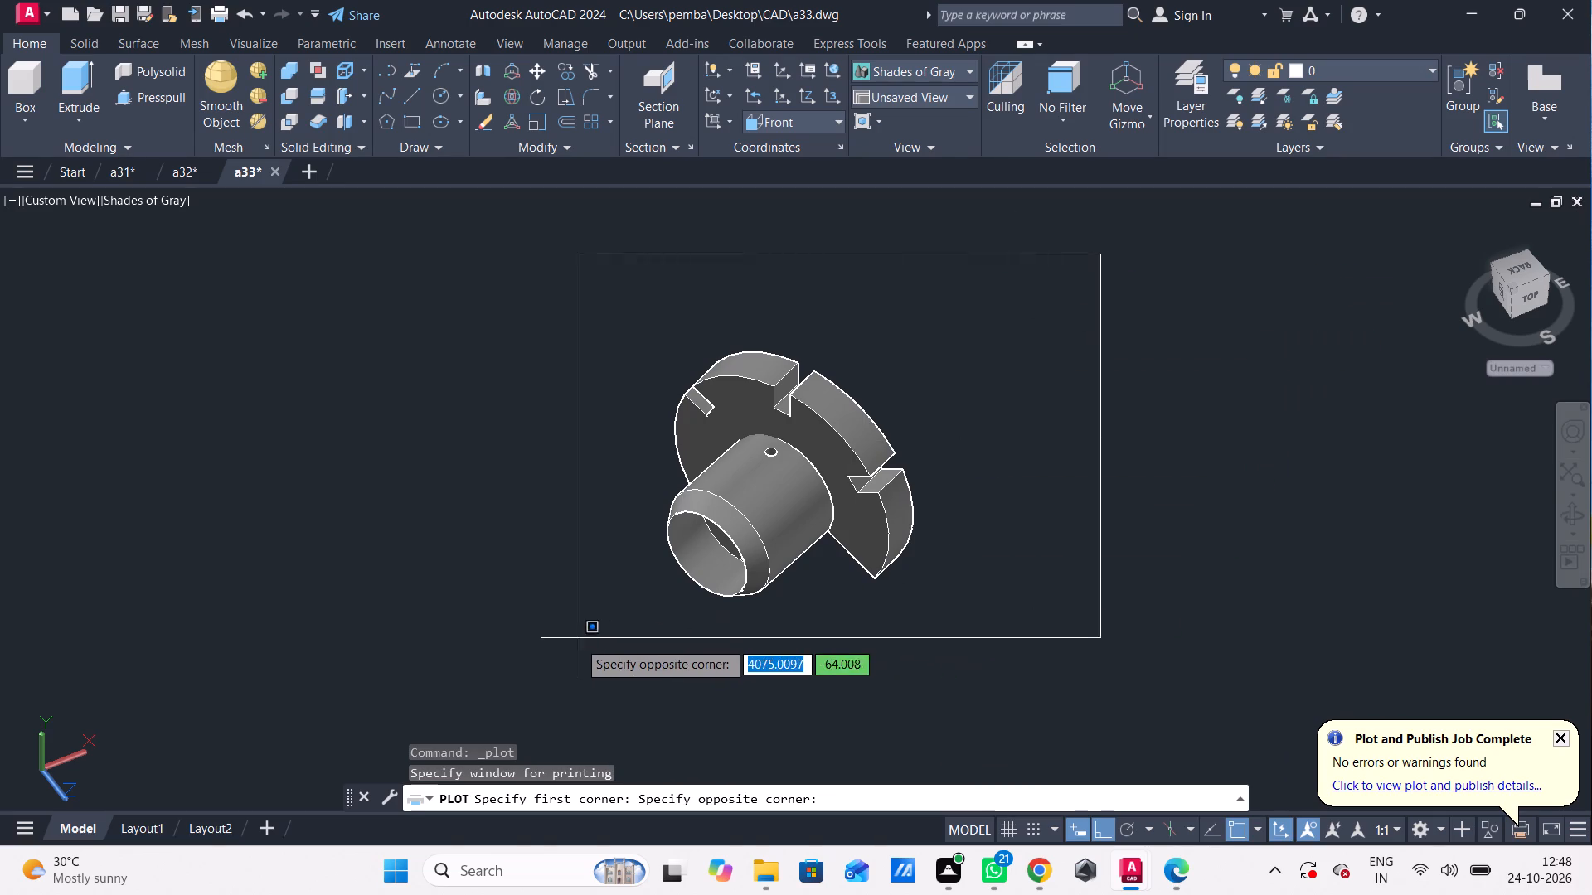
left_click(572, 670)
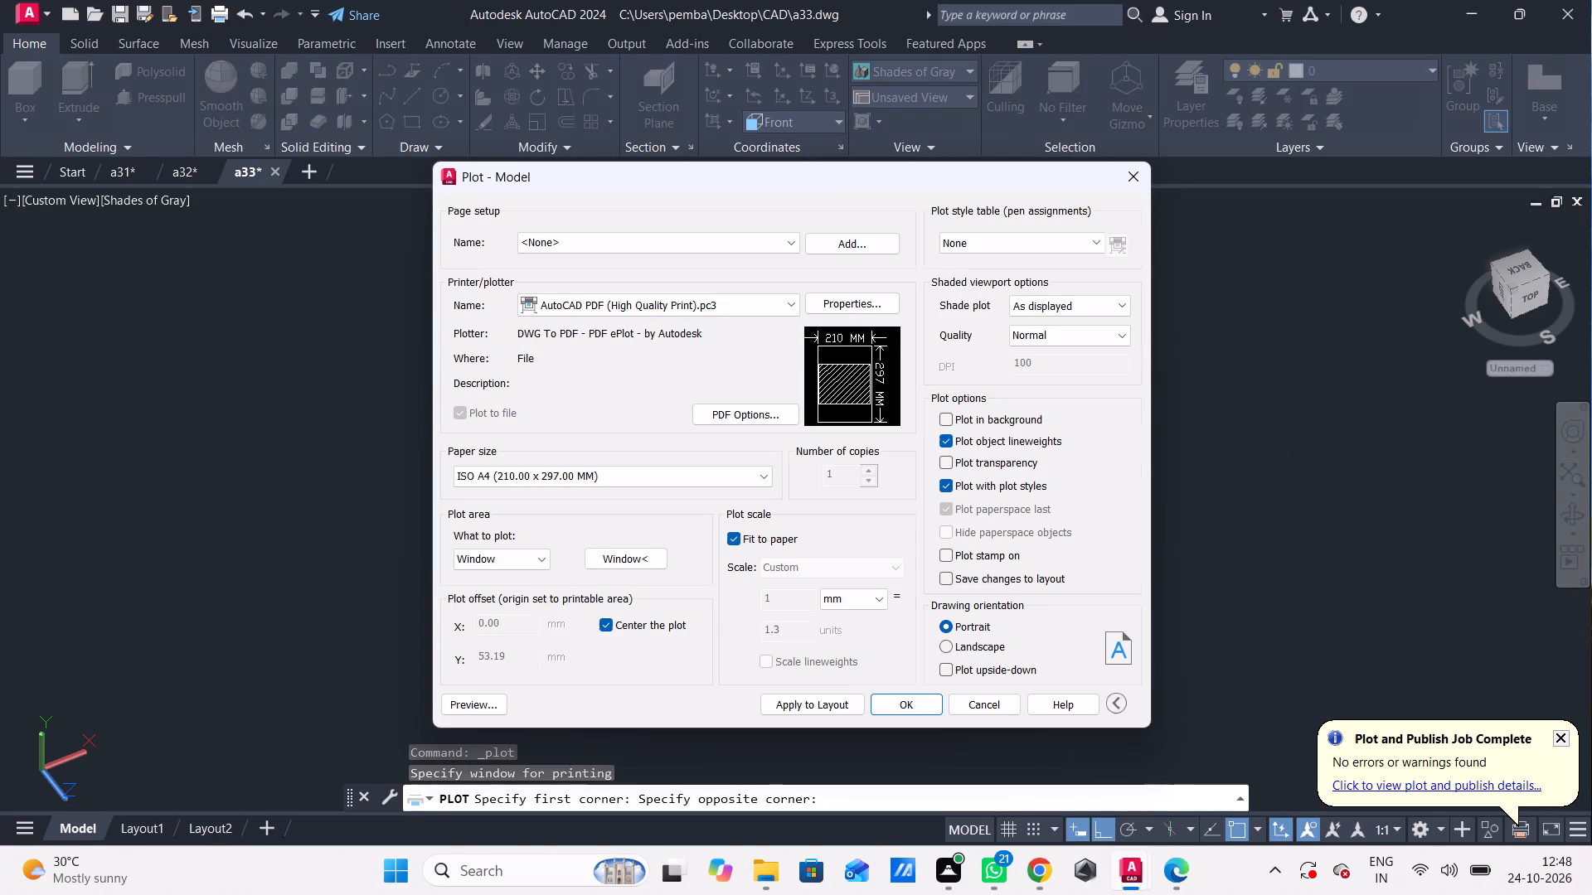
Preview the plot, output it as a33-Model.pdf in the CAD folder, and return from the opened PDF to the AutoCAD drawing.
left_click(460, 695)
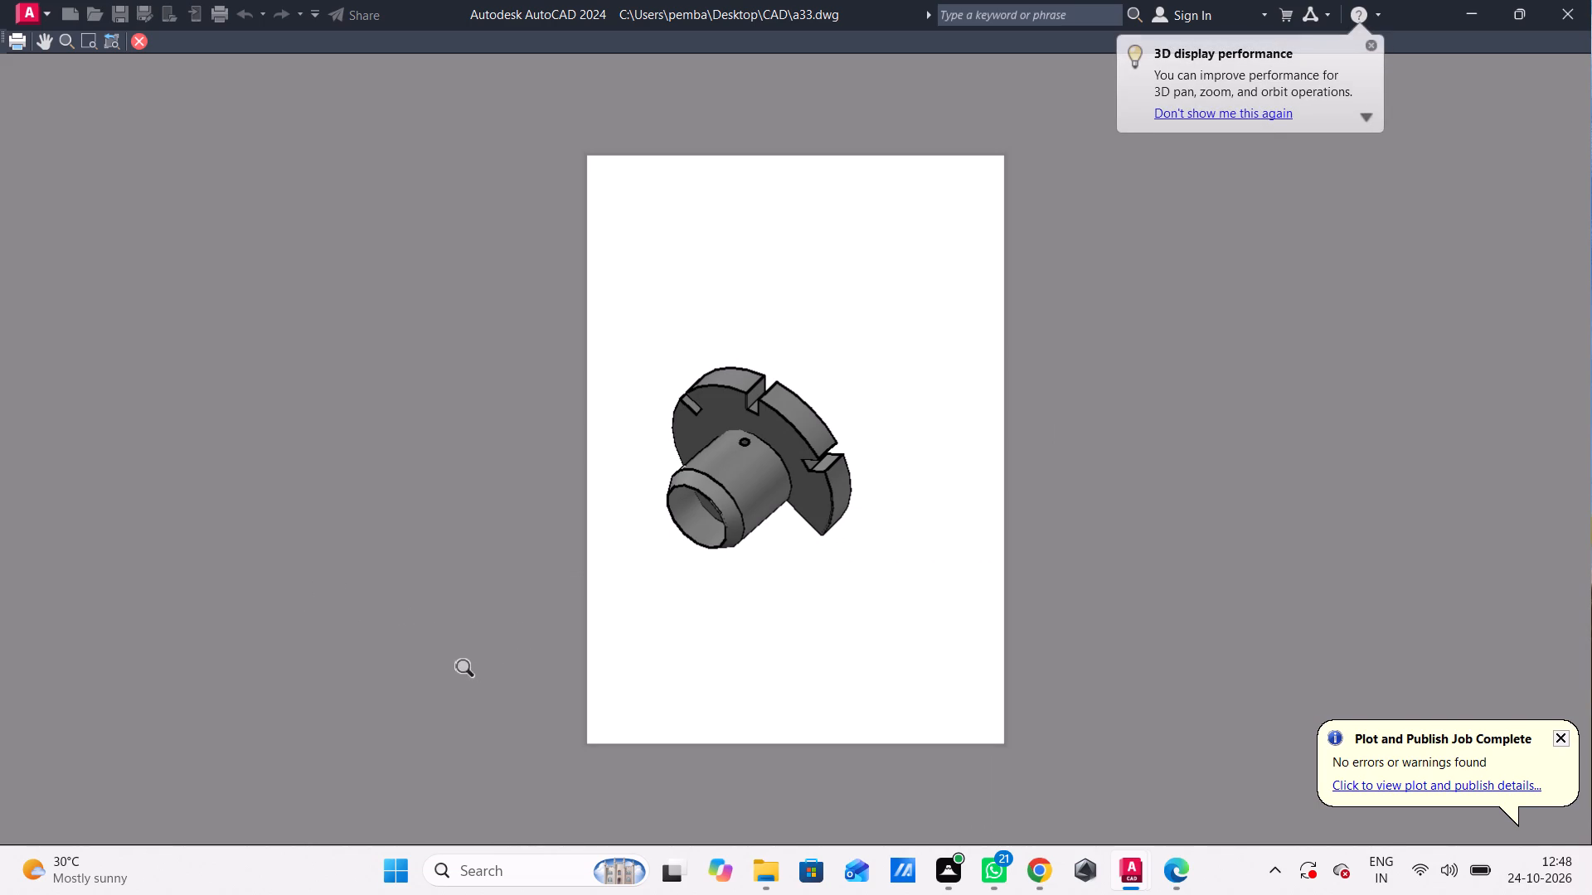
left_click(13, 35)
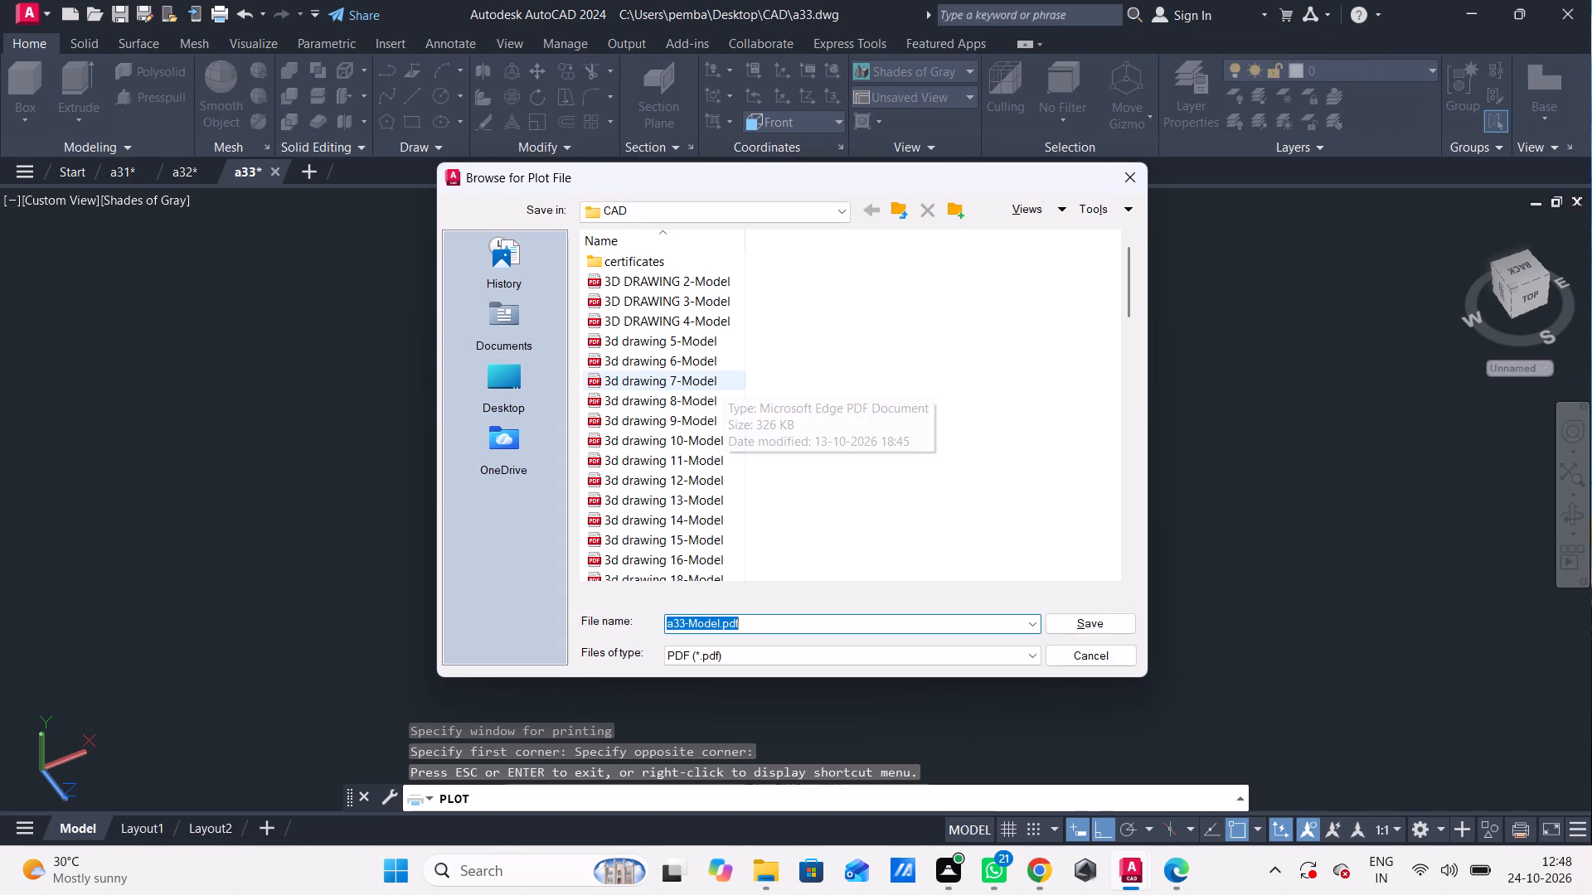
left_click(1068, 623)
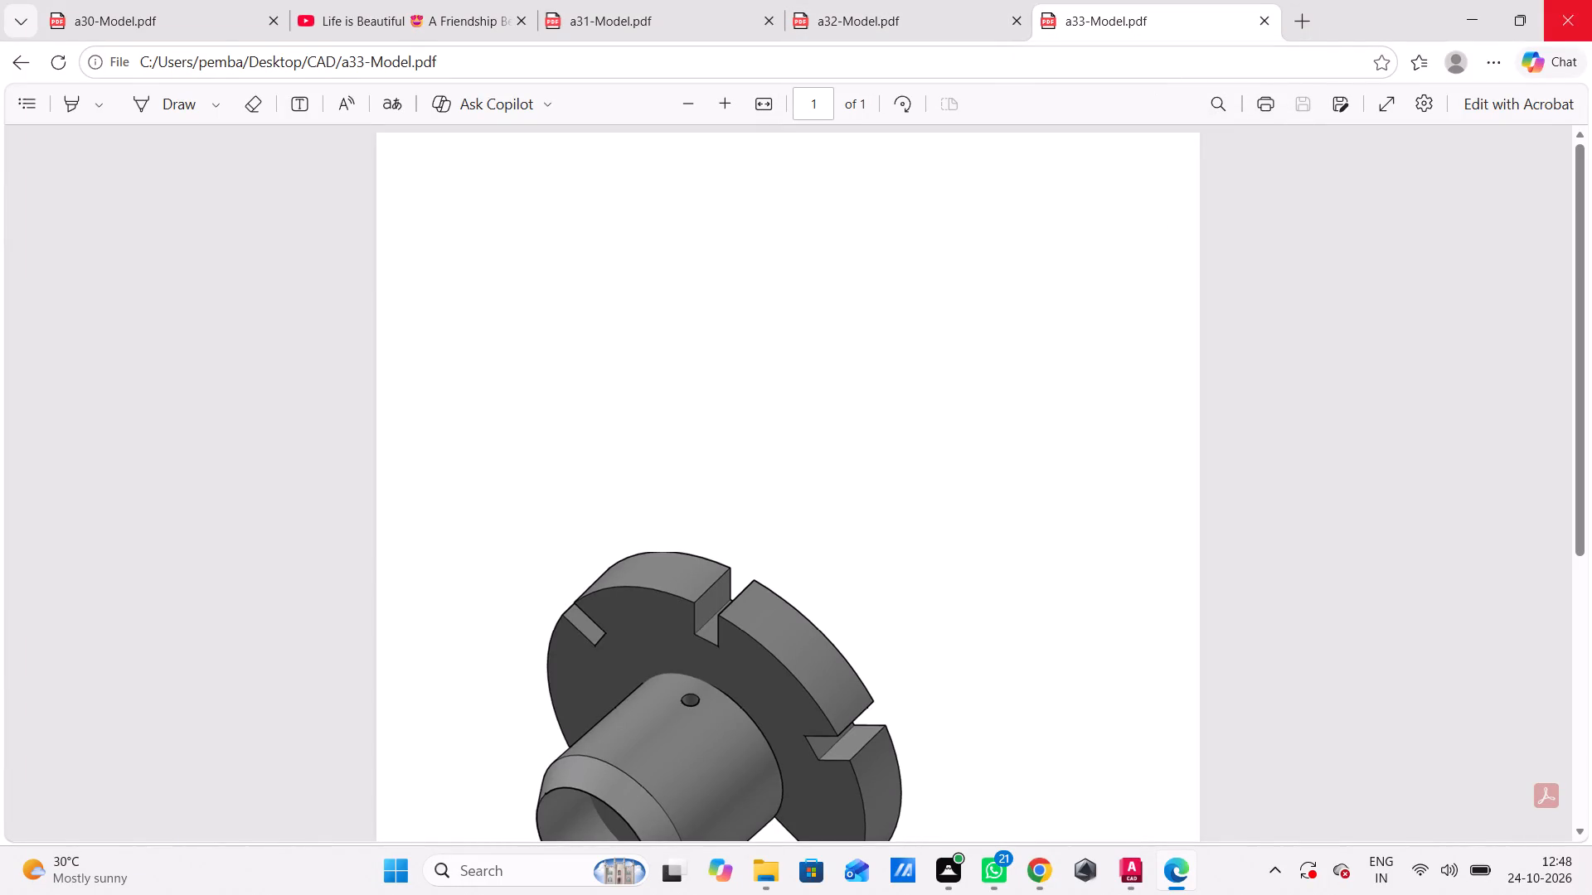
left_click(1464, 13)
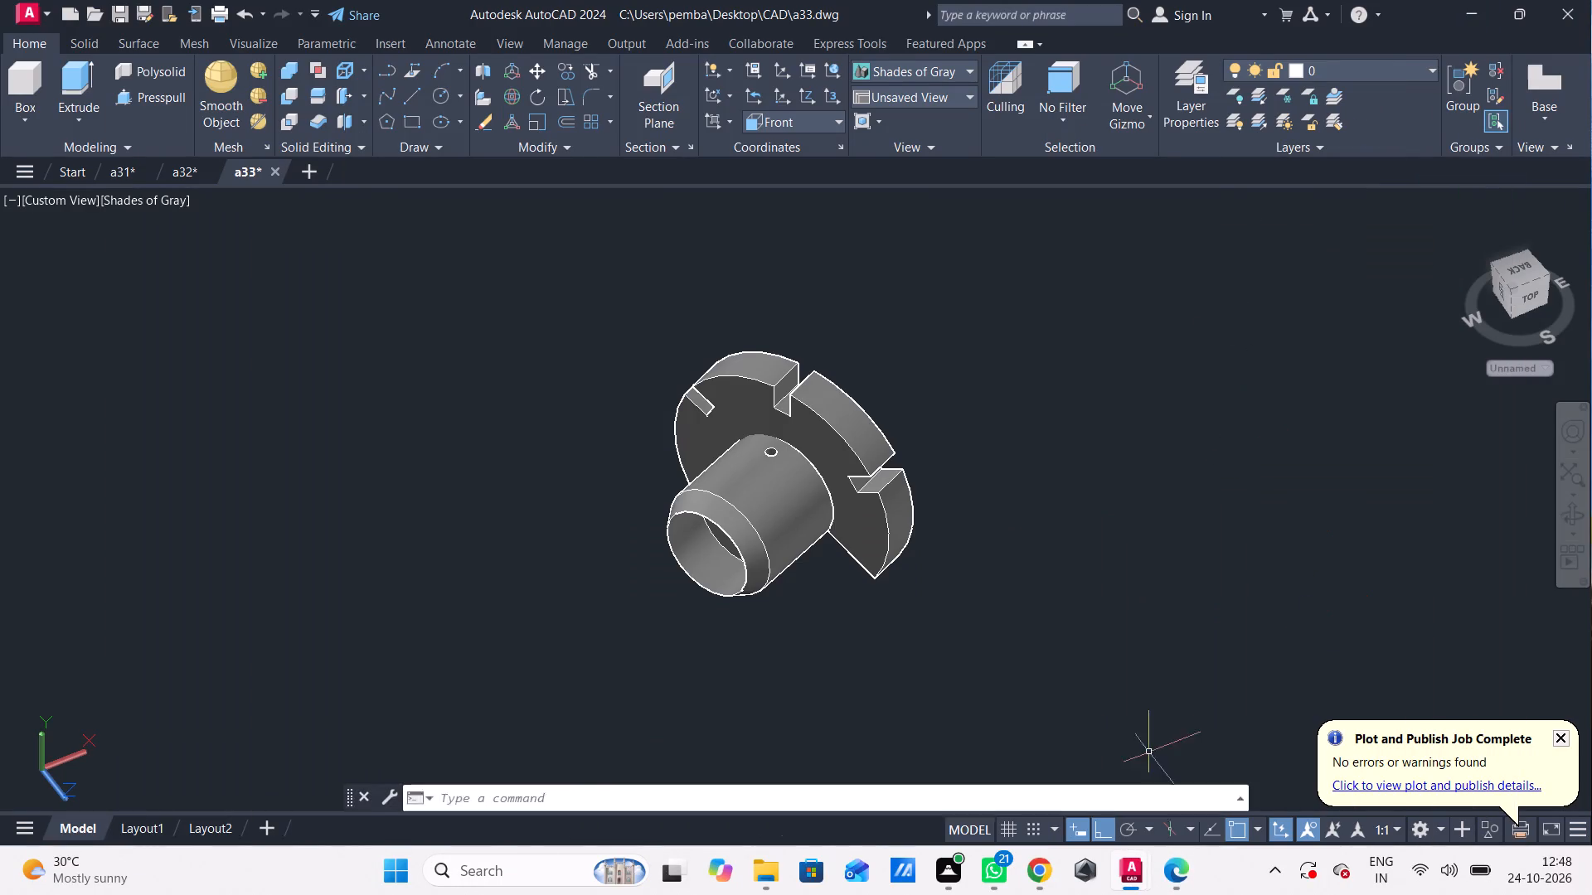